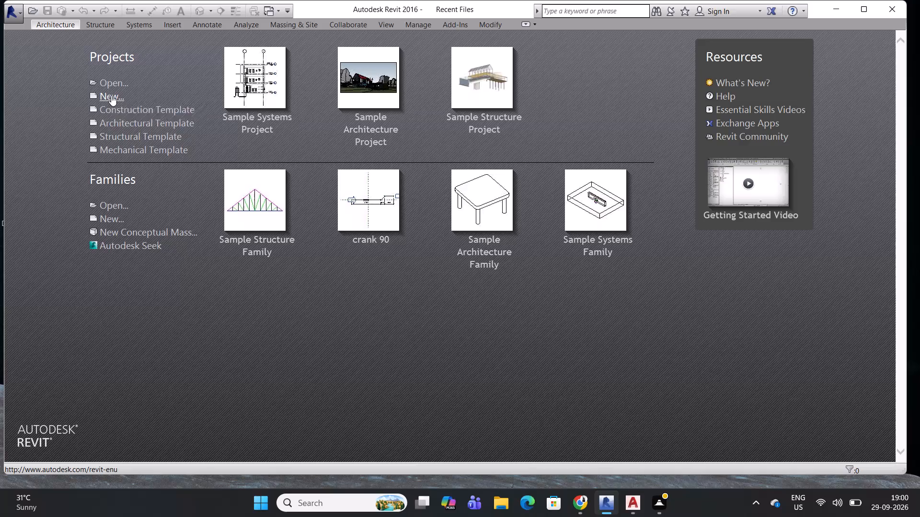
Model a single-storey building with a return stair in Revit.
Create a new project from the Architectural Template.
left_click(111, 95)
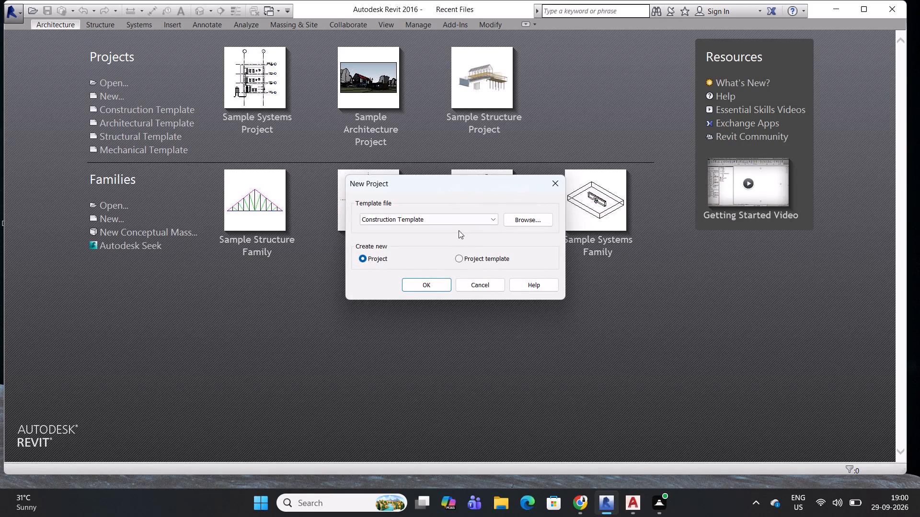
left_click(462, 221)
left_click(430, 243)
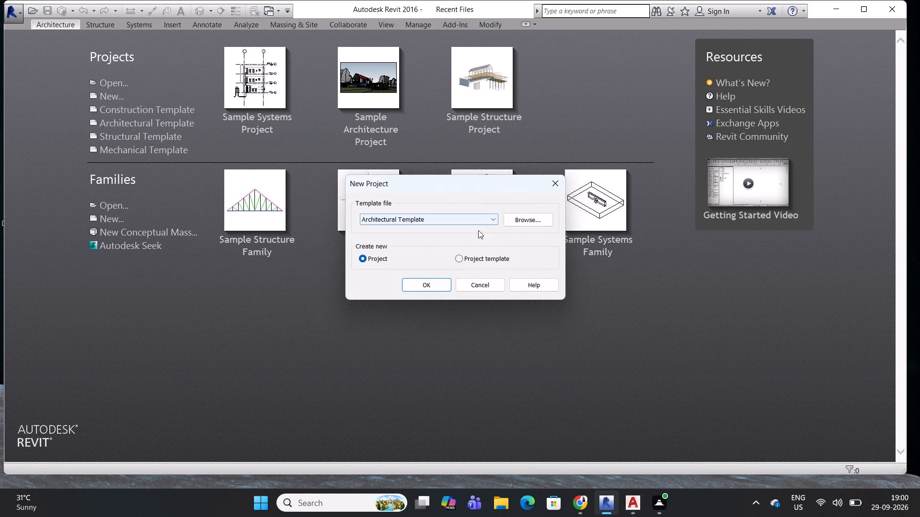
left_click(524, 221)
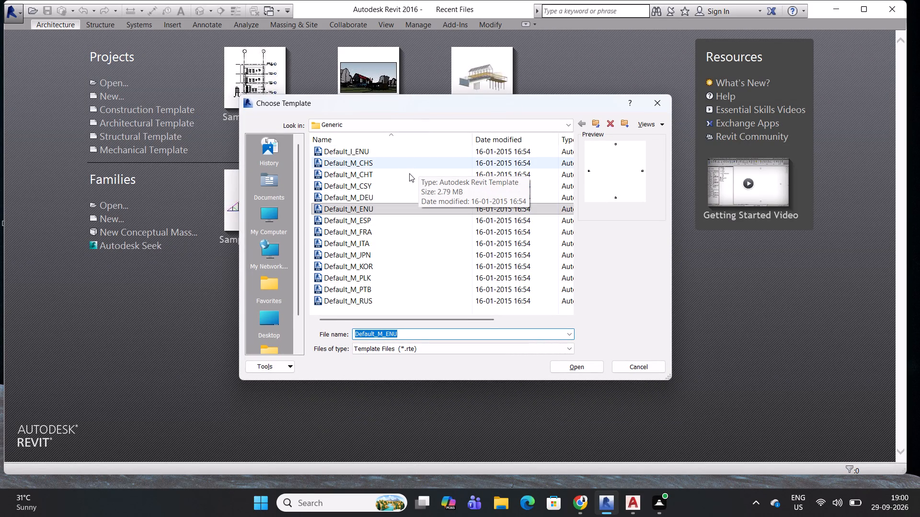
left_click(657, 102)
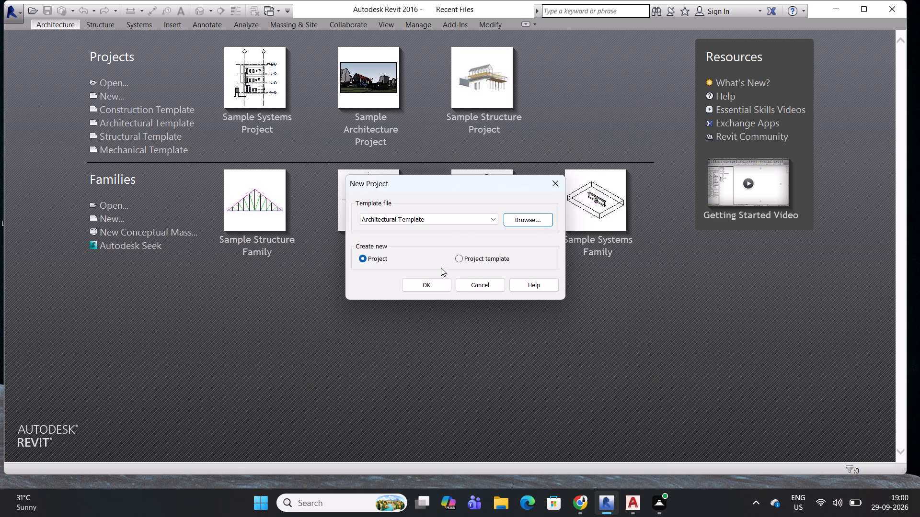
left_click(425, 286)
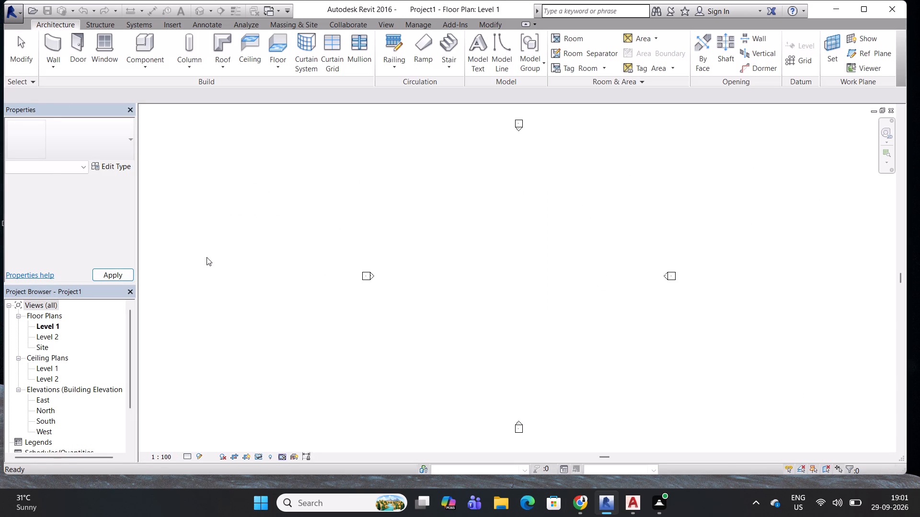
Set the project's length units to feet and fractional inches, rounded to the nearest 1/2".
type("UN")
key("space")
left_click(533, 158)
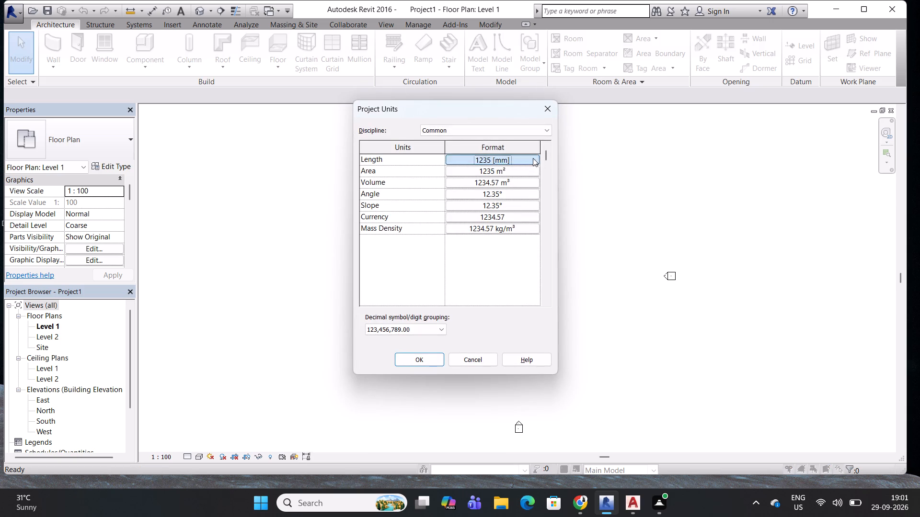
left_click(464, 182)
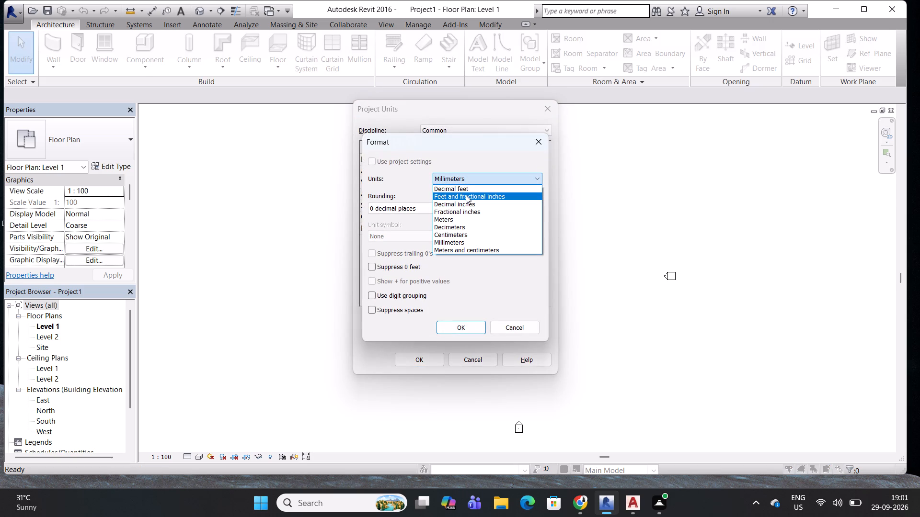
left_click(466, 195)
left_click(429, 206)
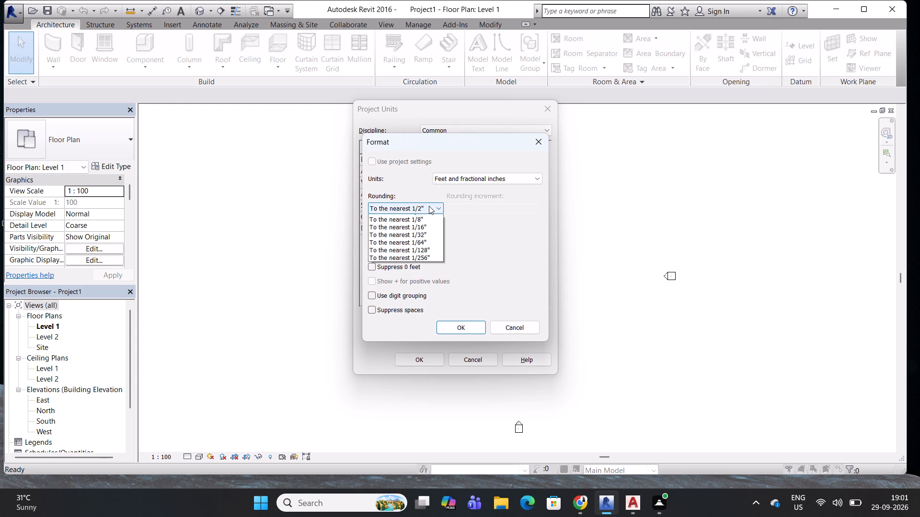
left_click(429, 206)
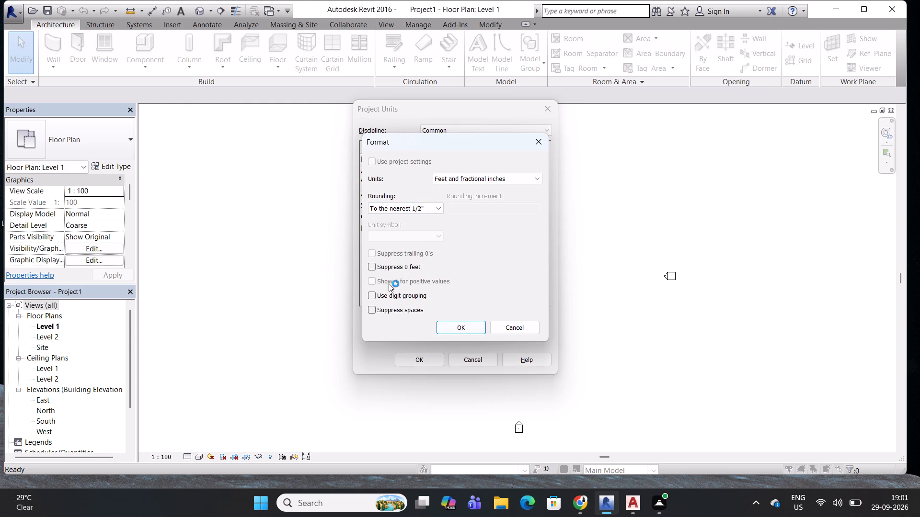
left_click(371, 269)
left_click(371, 269)
left_click(467, 326)
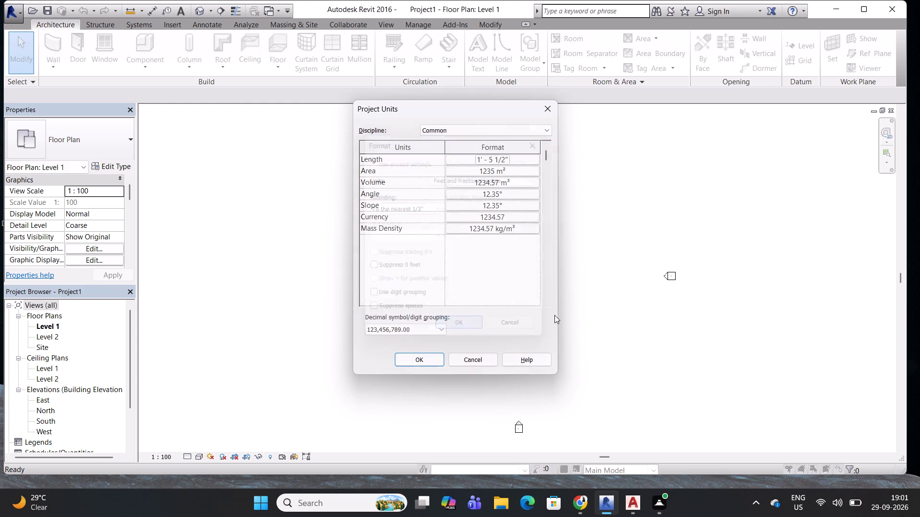
Set the area units to square feet with 0 decimal places and the ft² symbol.
left_click(537, 170)
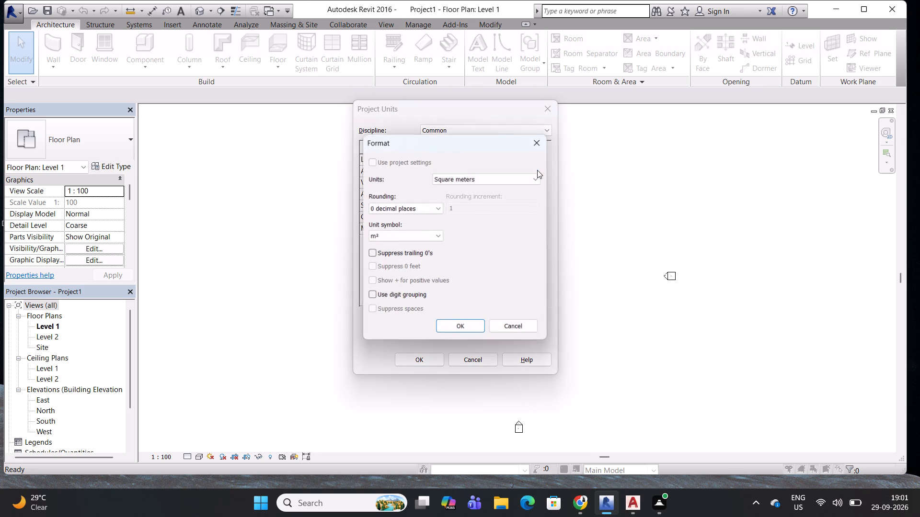
left_click(474, 178)
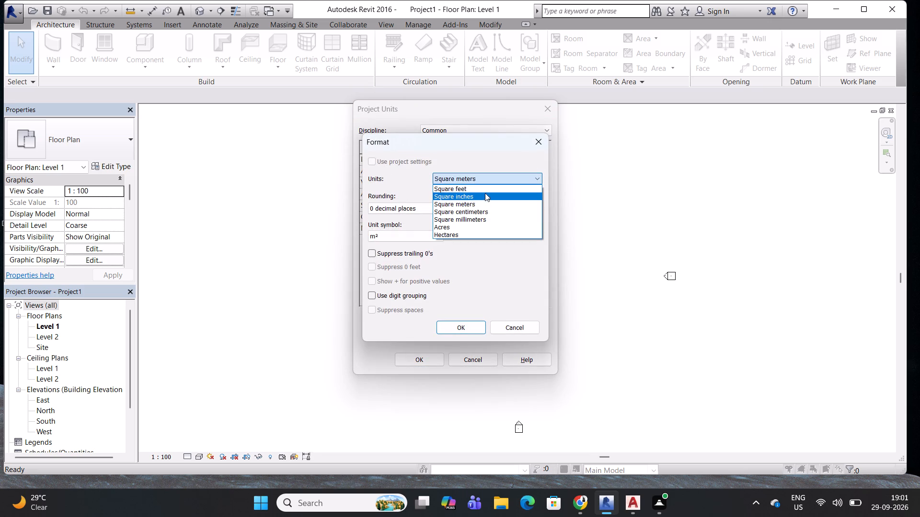
left_click(489, 188)
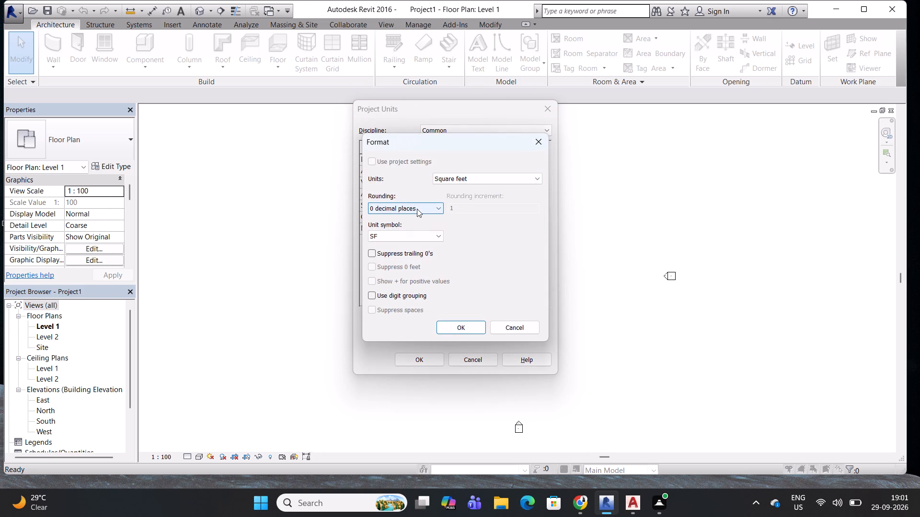
left_click(429, 208)
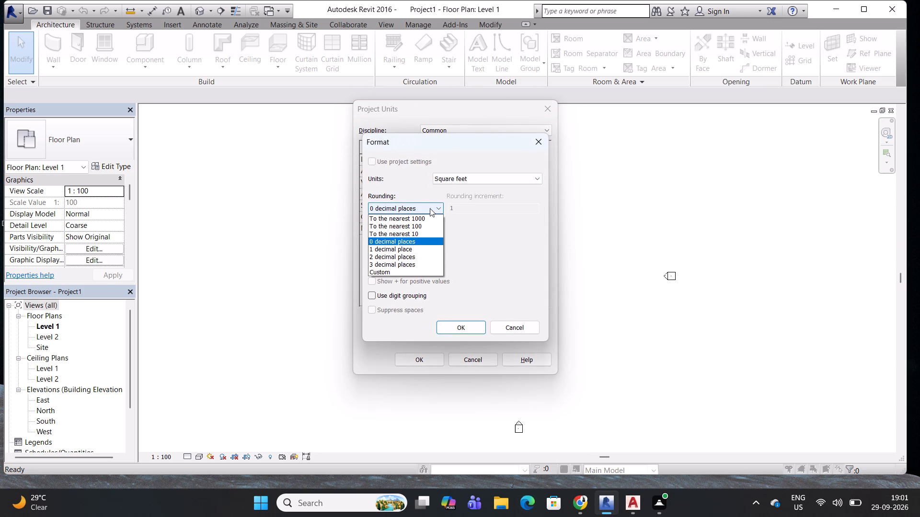
left_click(430, 208)
left_click(432, 235)
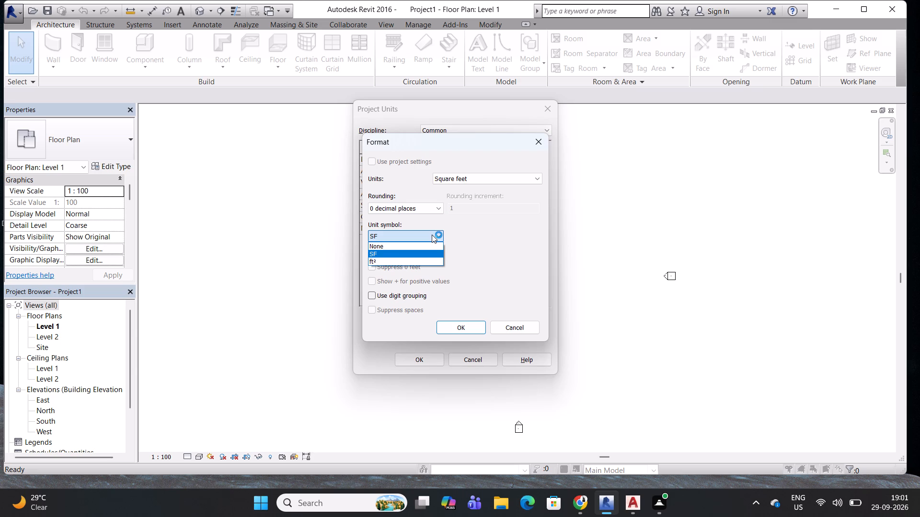
left_click(397, 258)
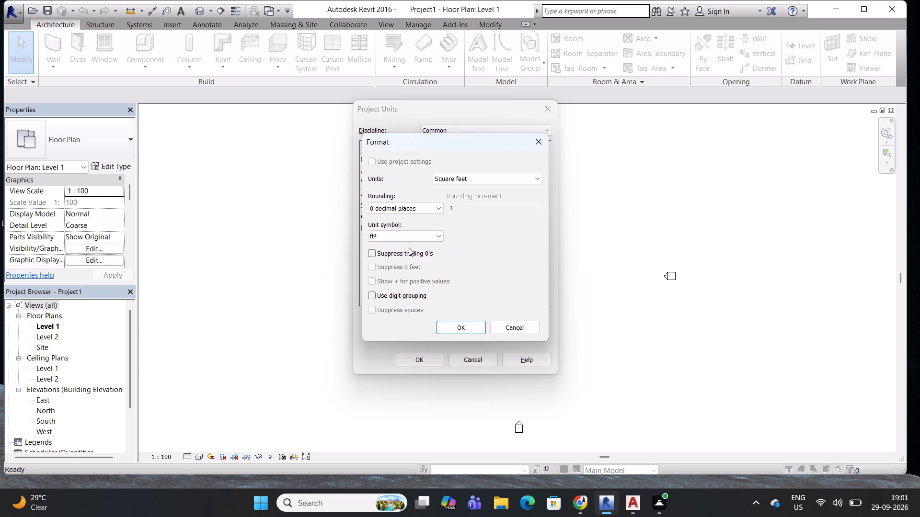
left_click(461, 326)
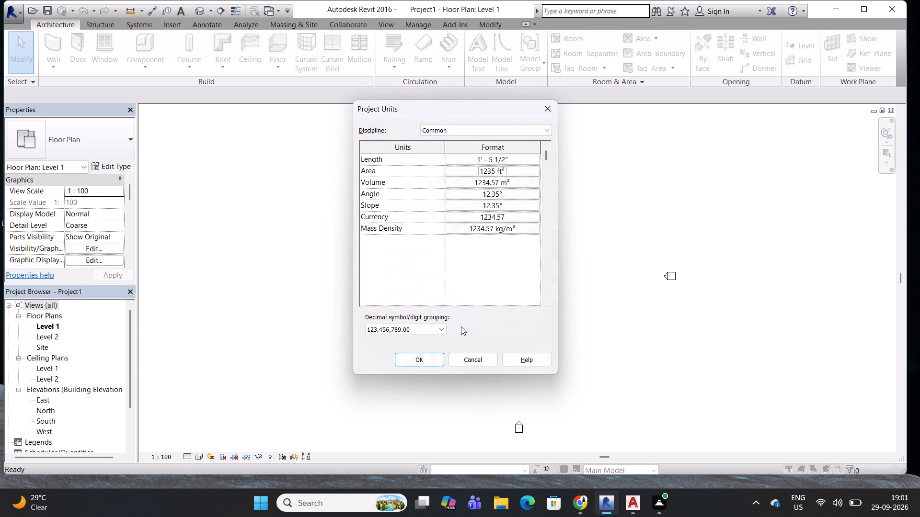
Set the volume units to cubic feet with 2 decimal places and the ft³ symbol, and apply the project units.
left_click(530, 182)
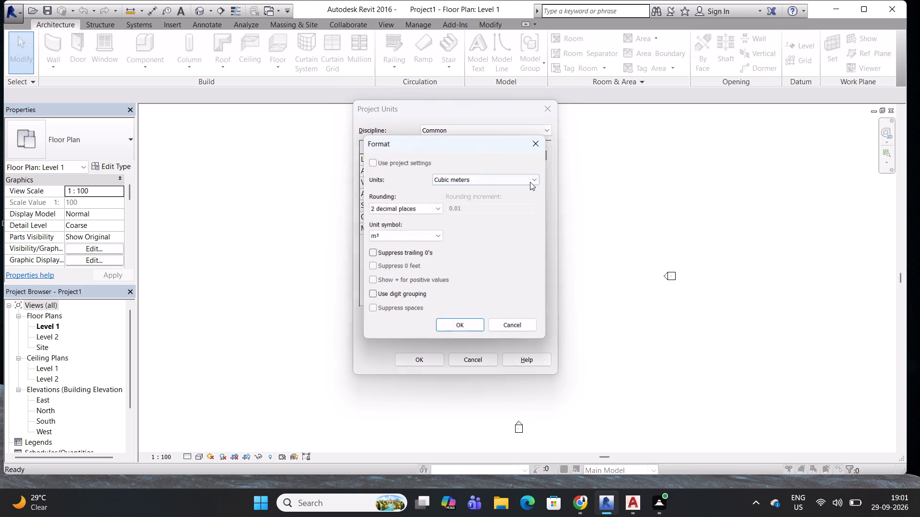
left_click(423, 207)
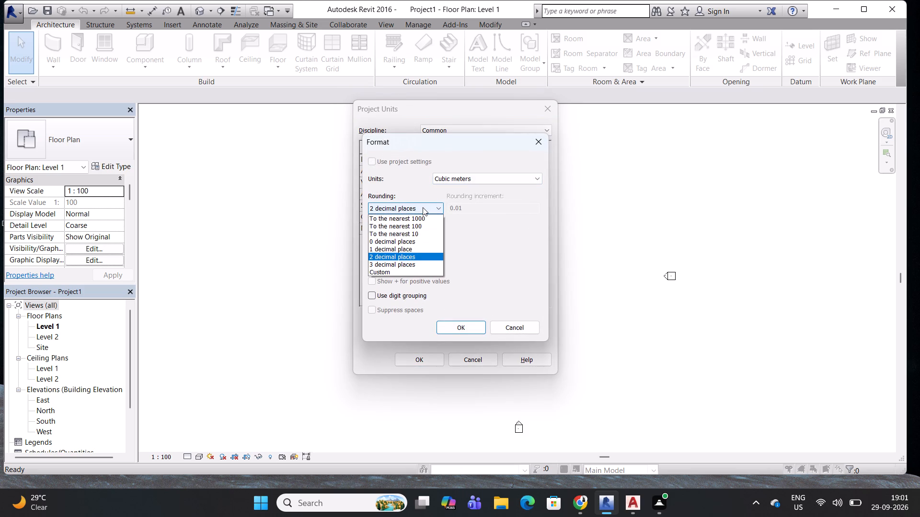
left_click(423, 207)
left_click(484, 181)
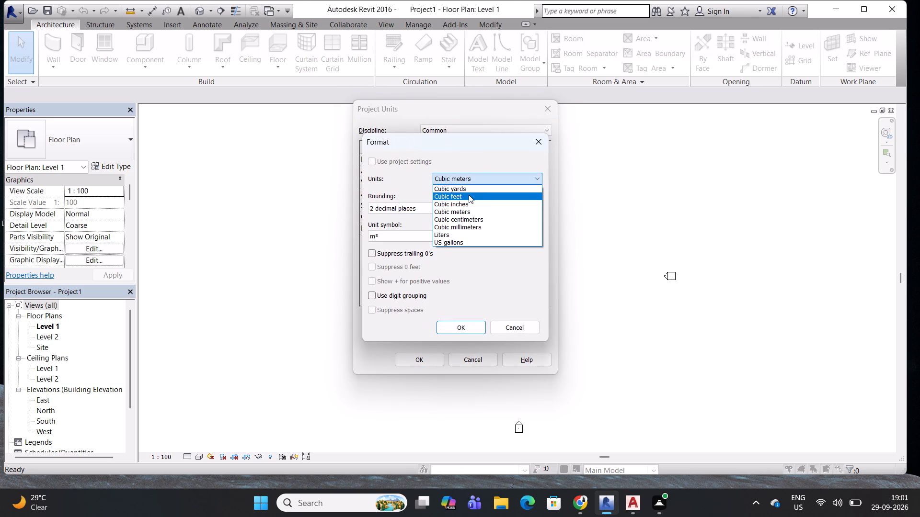
left_click(469, 195)
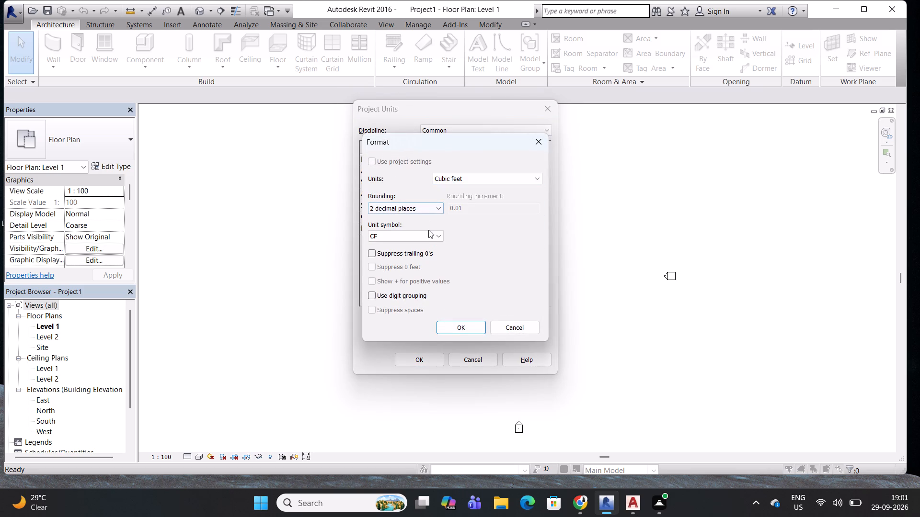
left_click(428, 230)
left_click(428, 233)
left_click(383, 261)
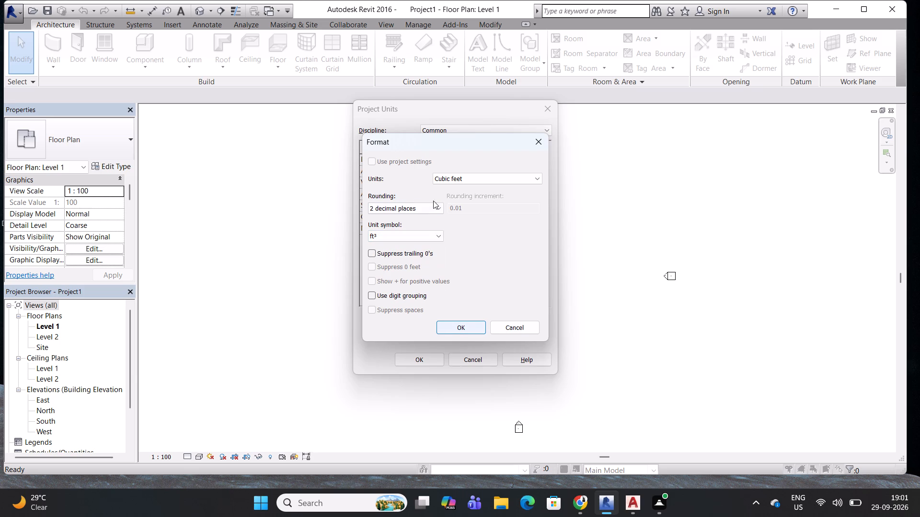
left_click(433, 206)
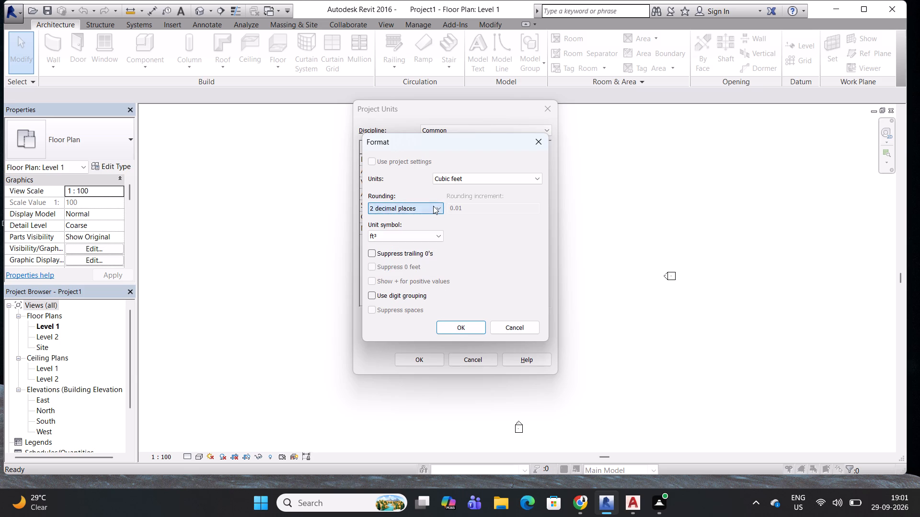
left_click(433, 206)
left_click(460, 324)
left_click(419, 357)
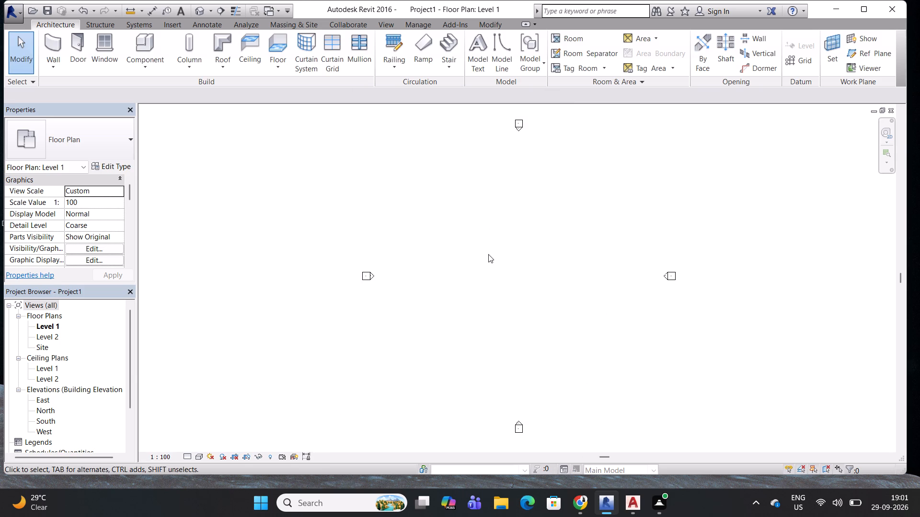
Review the project units again, including the length format.
key("space")
type("UN")
key("space")
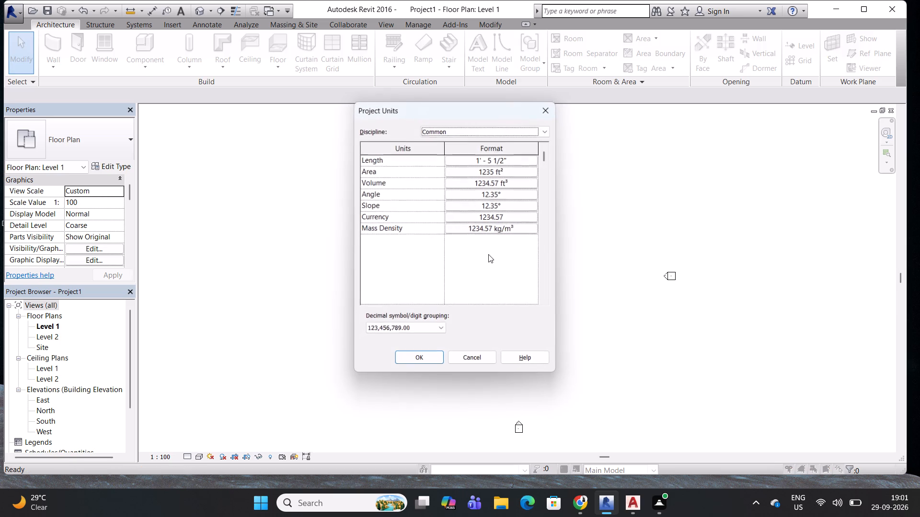
key("Escape")
type("UN")
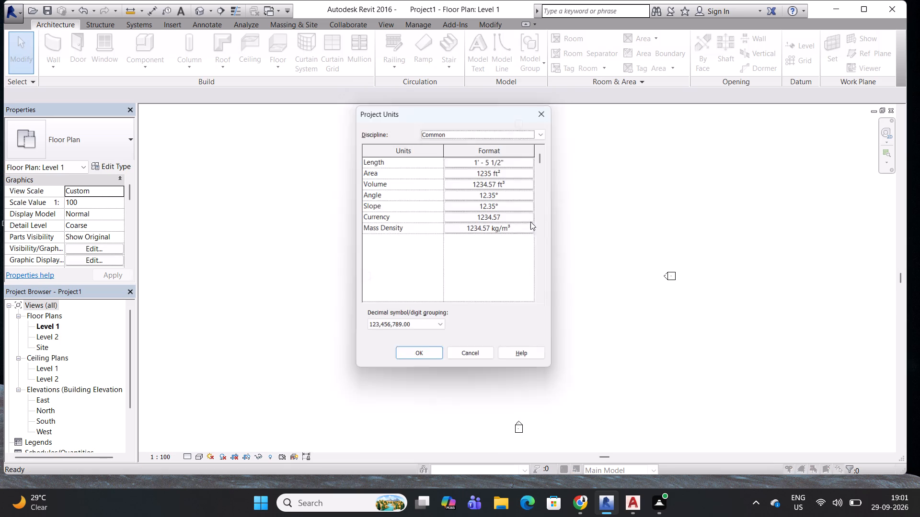
left_click(535, 161)
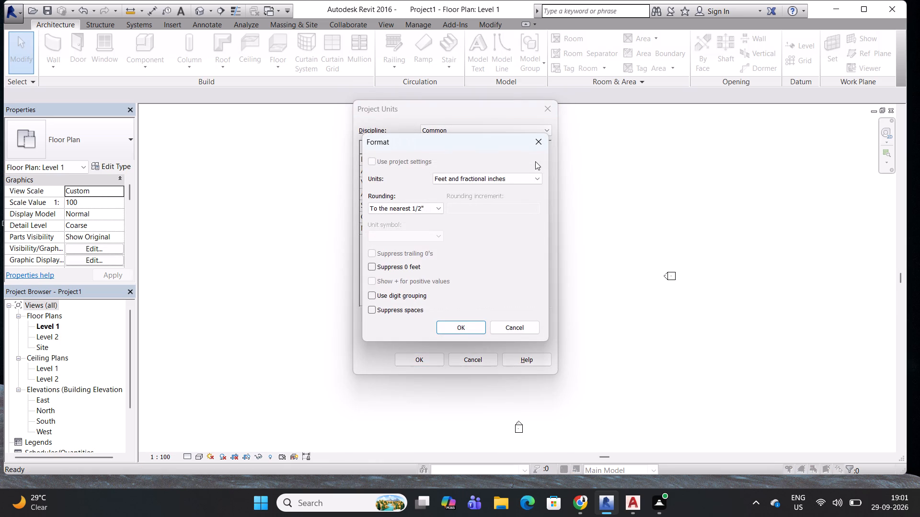
left_click(469, 324)
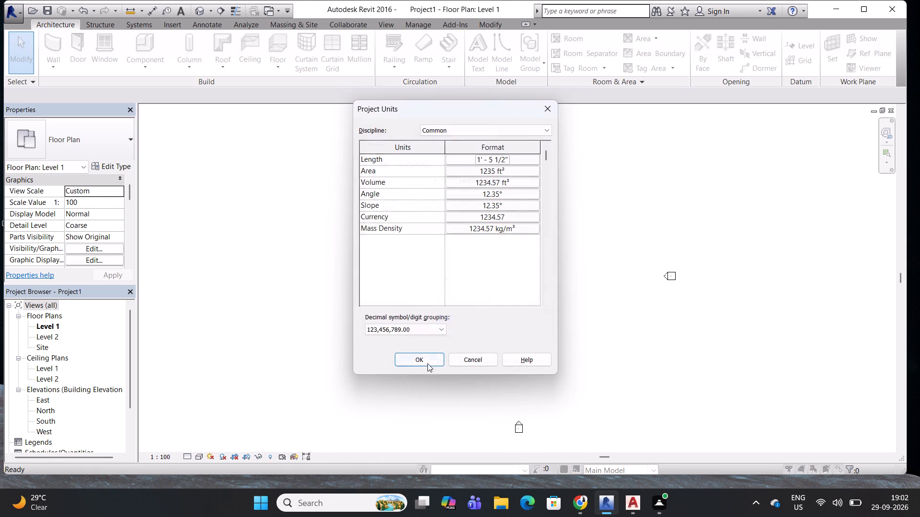
left_click(419, 358)
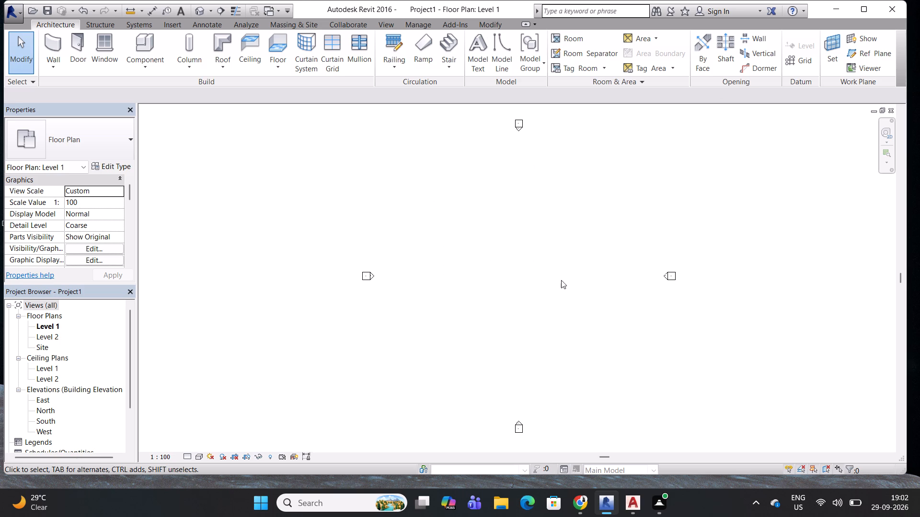
key("Escape")
Save the project as RESIDENTIAL BUILDING PLAN in the 3d folder inside the Desktop's fuji folder.
key("ctrl+s")
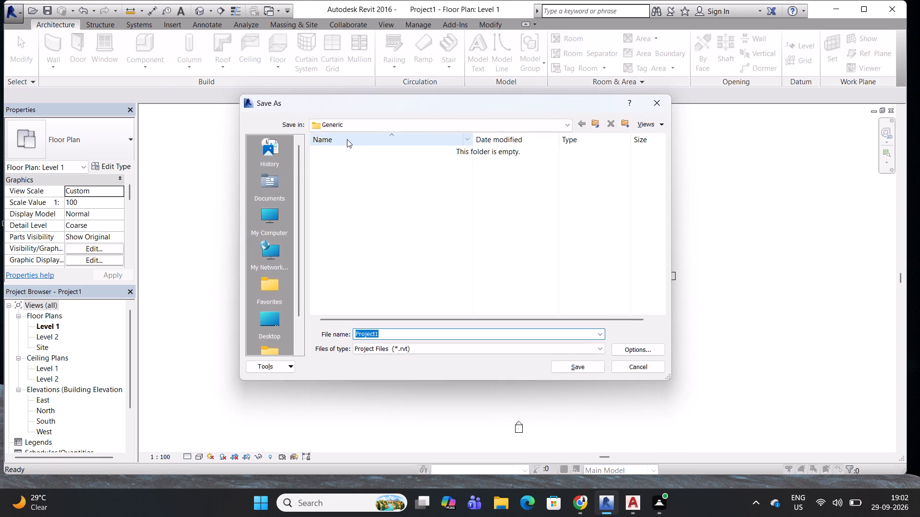
scroll(275, 251, "down", 3)
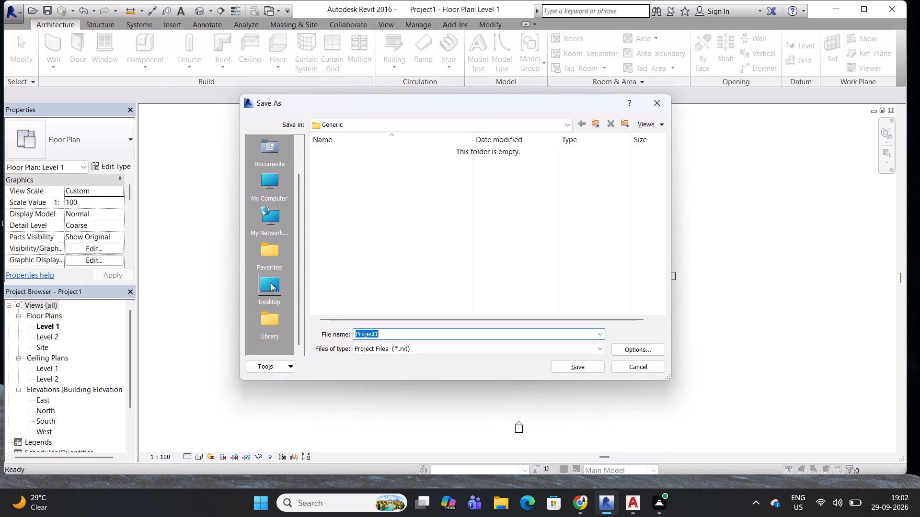
left_click(271, 283)
double_click(331, 306)
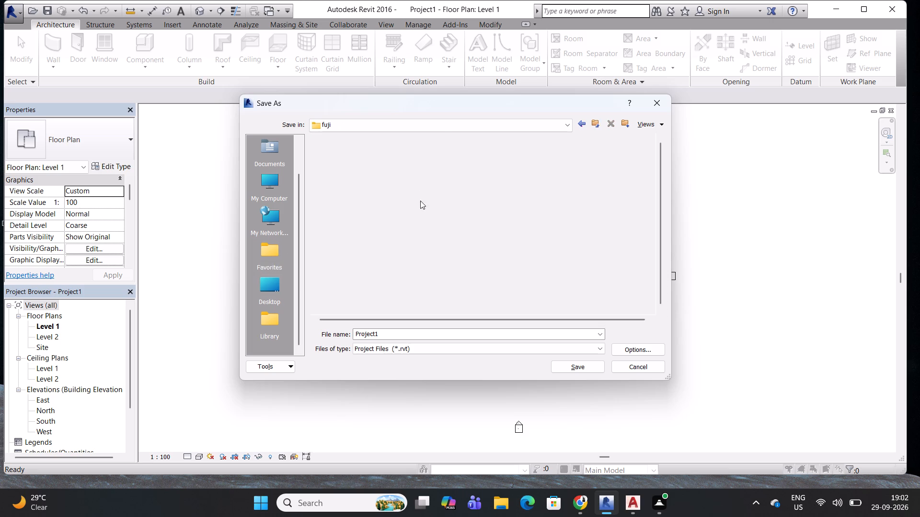
double_click(345, 165)
left_click(385, 333)
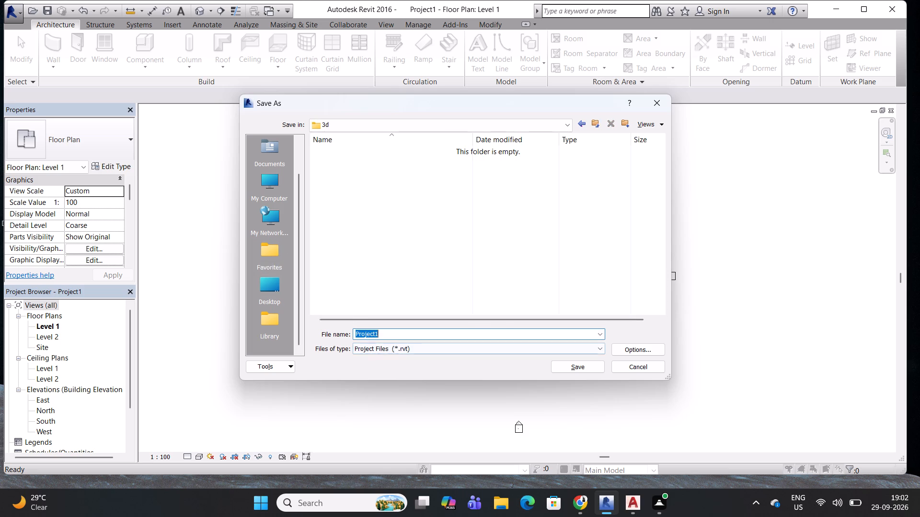
type("RESIDENTIAL BUILDO")
key("BackSpace")
type("ING PLAN")
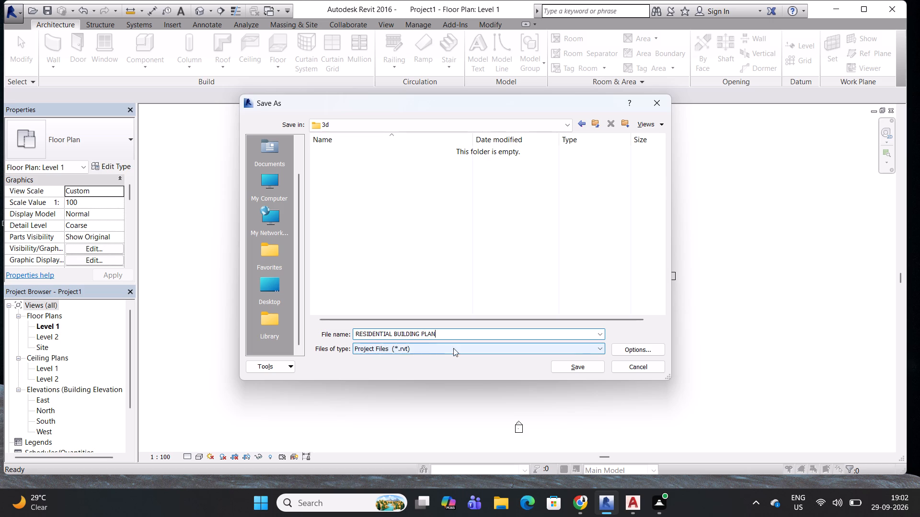
left_click(532, 350)
left_click(532, 350)
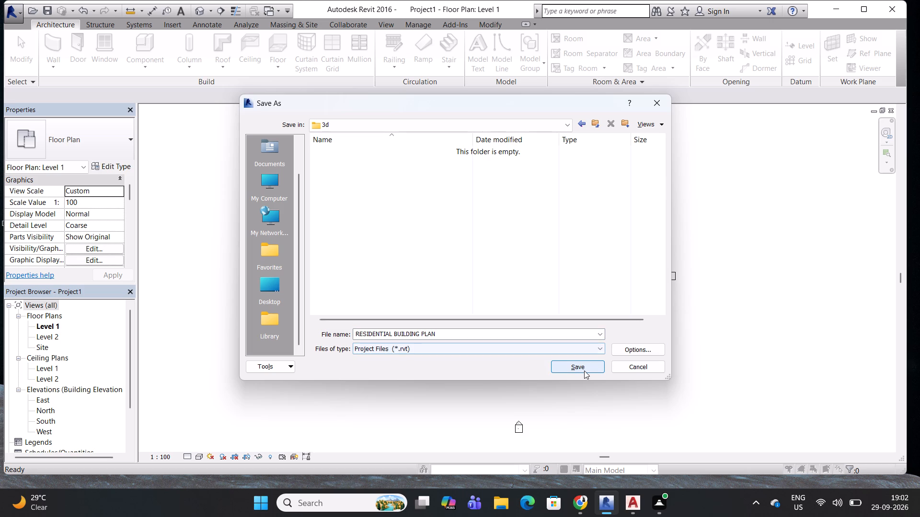
left_click(584, 371)
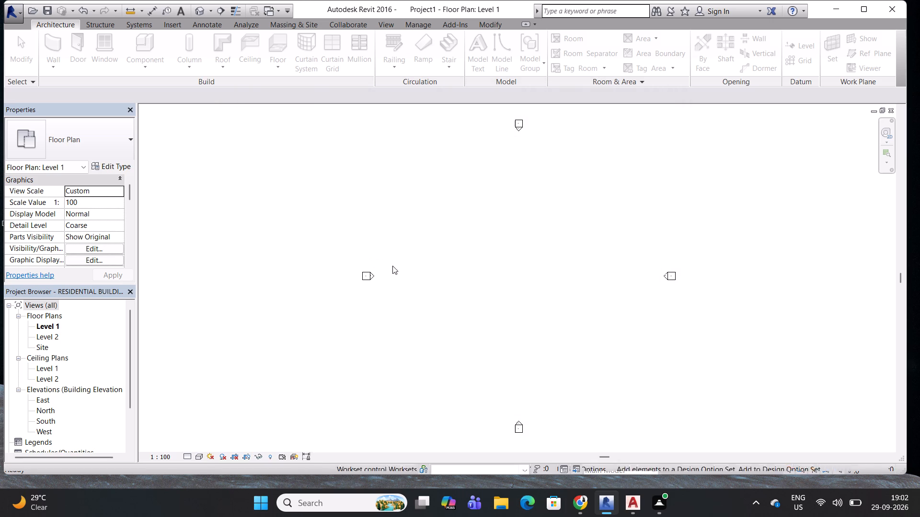
Open the East building elevation view.
left_click(47, 400)
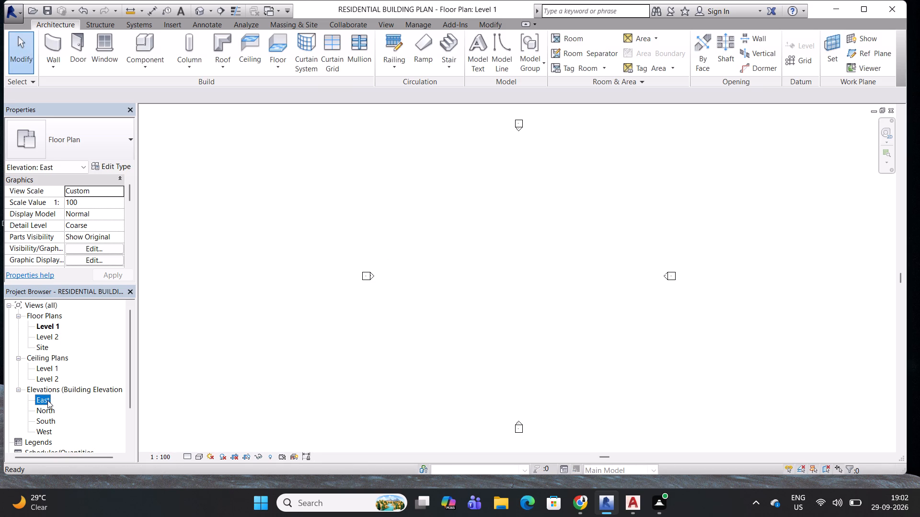
double_click(43, 400)
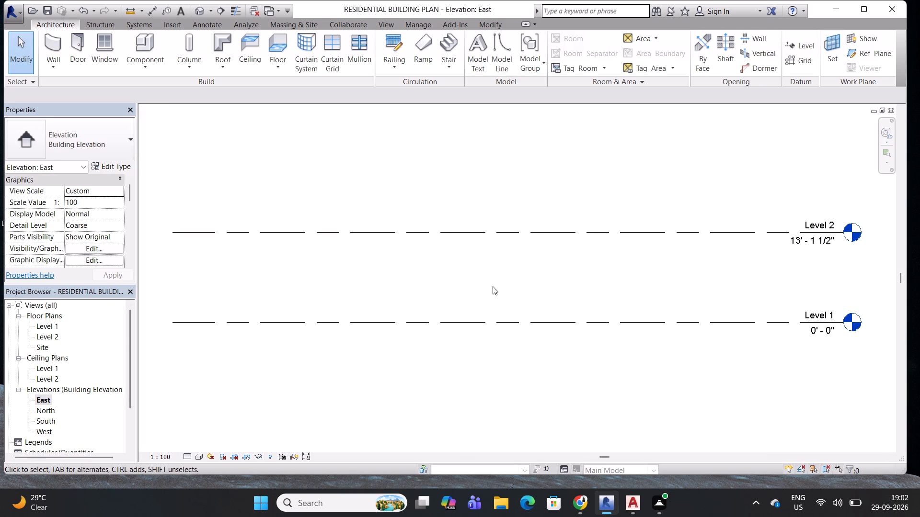
Delete Level 2 together with its associated view.
scroll(489, 293, "down", 5)
middle_click_drag(541, 263, 529, 258)
type("LL")
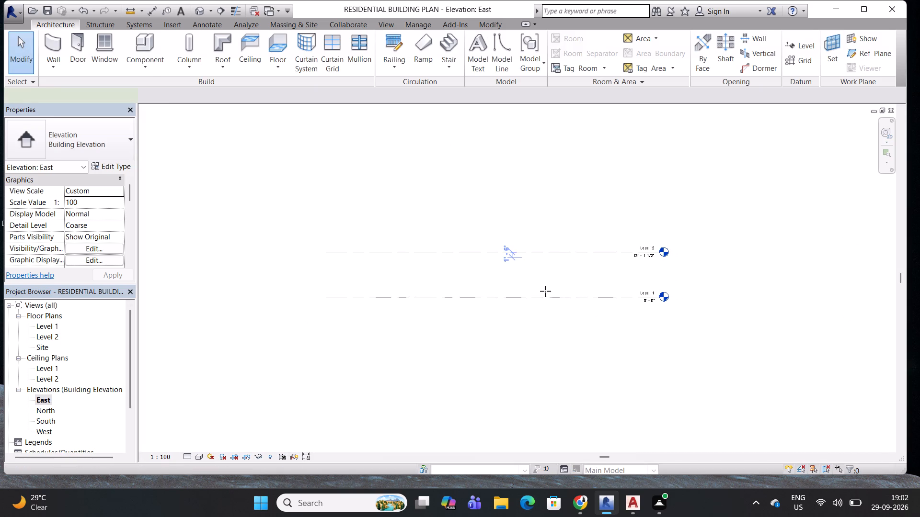
key("Escape")
left_click(578, 251)
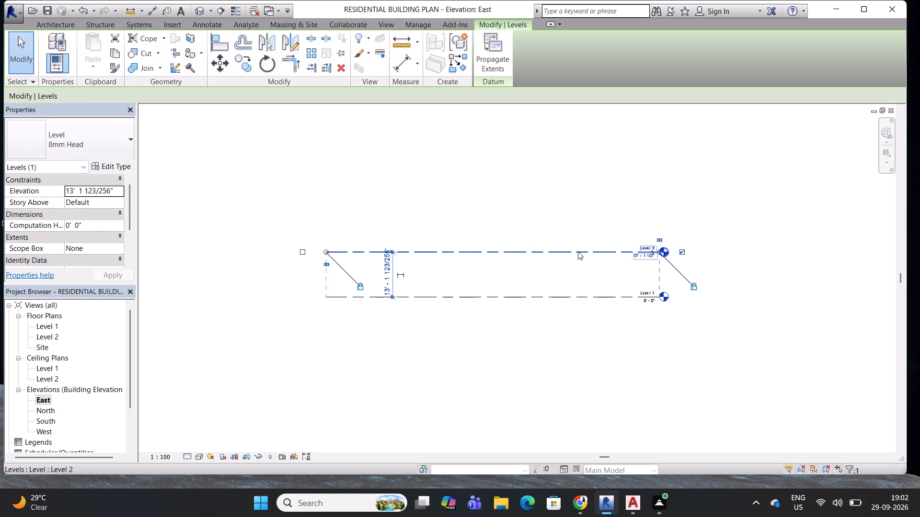
key("Delete")
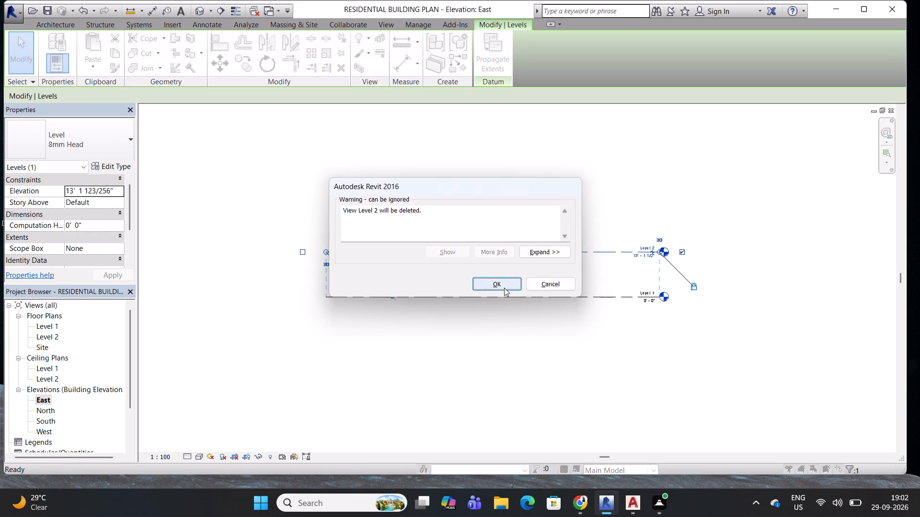
left_click(504, 288)
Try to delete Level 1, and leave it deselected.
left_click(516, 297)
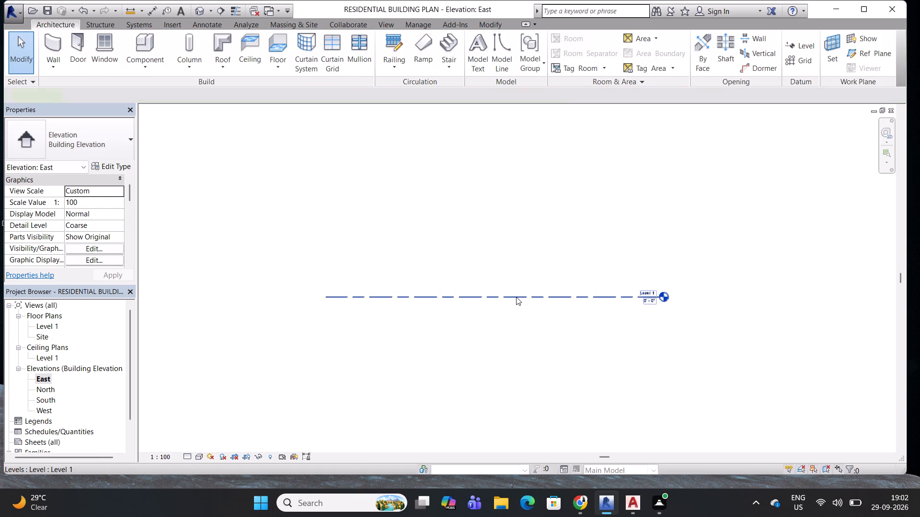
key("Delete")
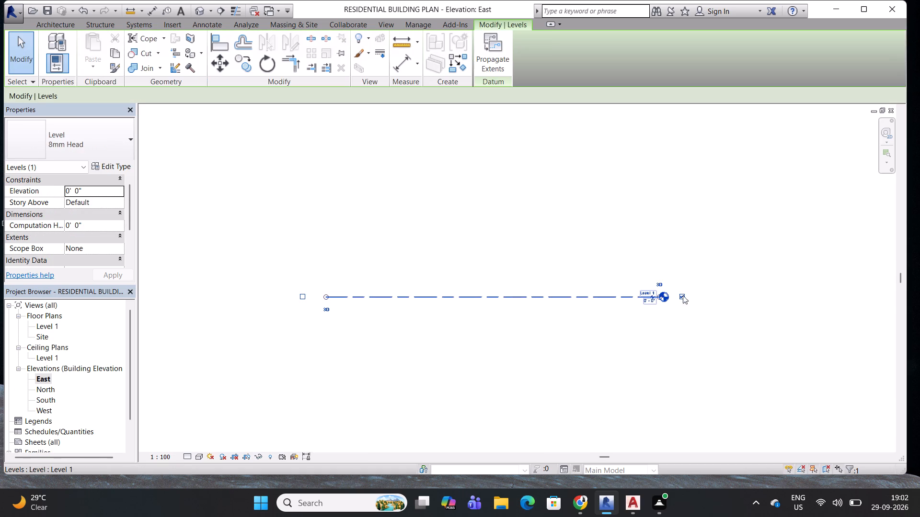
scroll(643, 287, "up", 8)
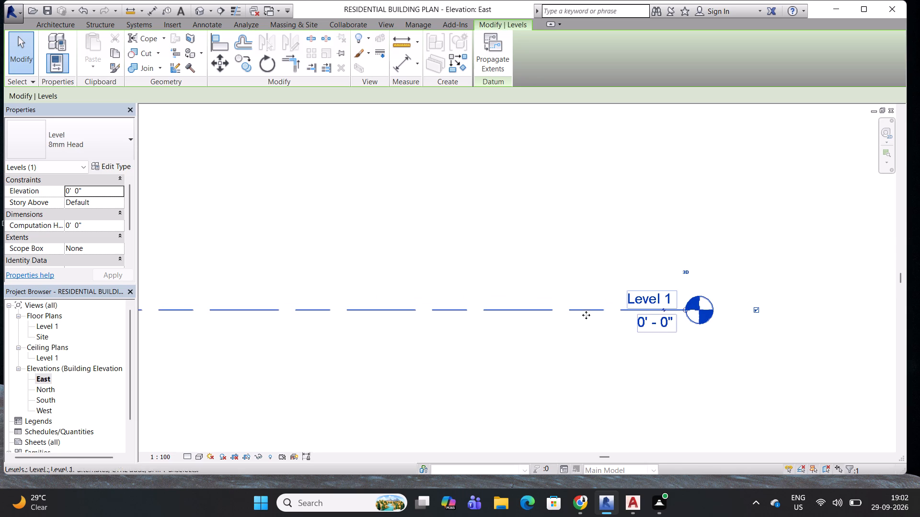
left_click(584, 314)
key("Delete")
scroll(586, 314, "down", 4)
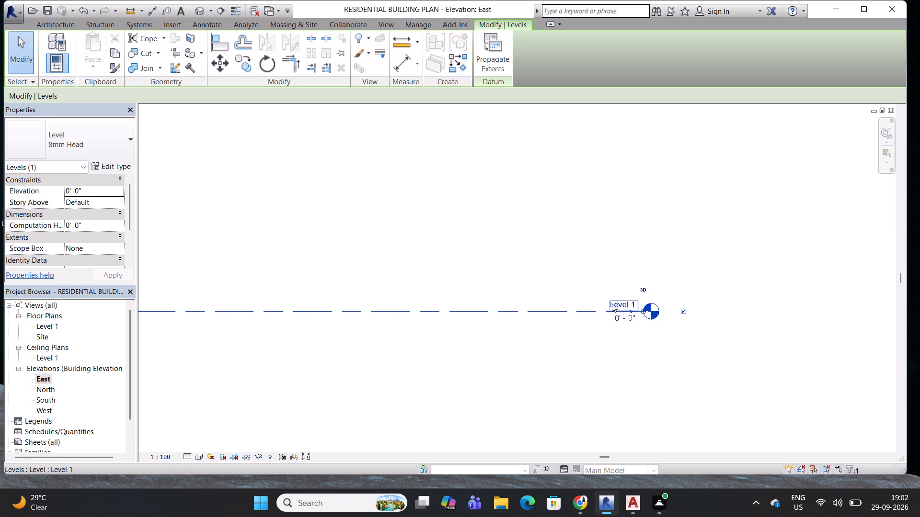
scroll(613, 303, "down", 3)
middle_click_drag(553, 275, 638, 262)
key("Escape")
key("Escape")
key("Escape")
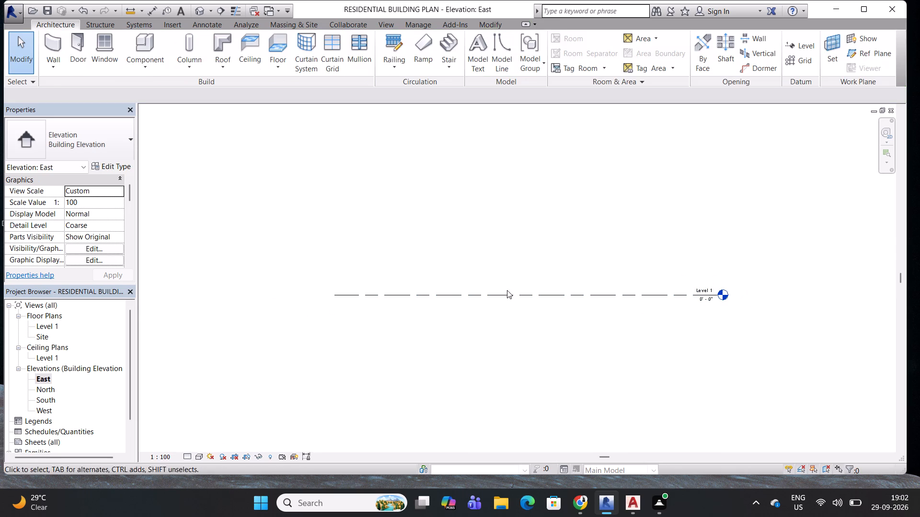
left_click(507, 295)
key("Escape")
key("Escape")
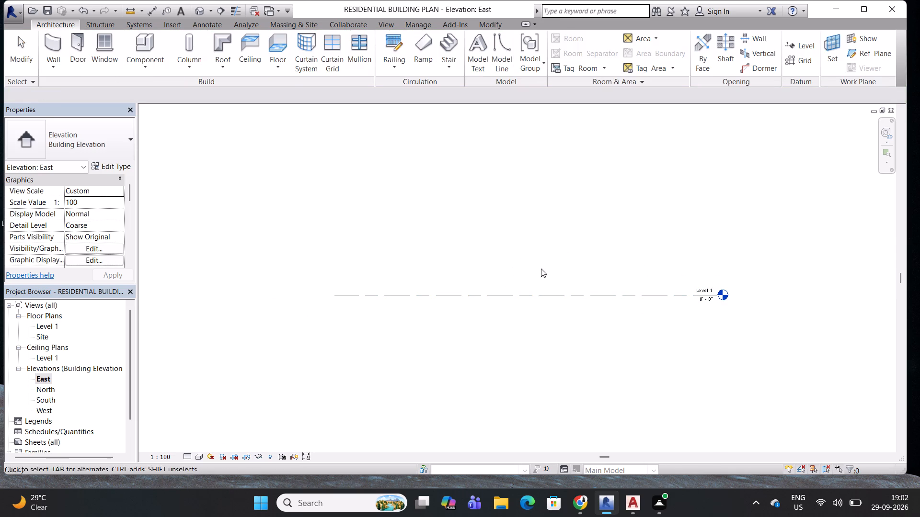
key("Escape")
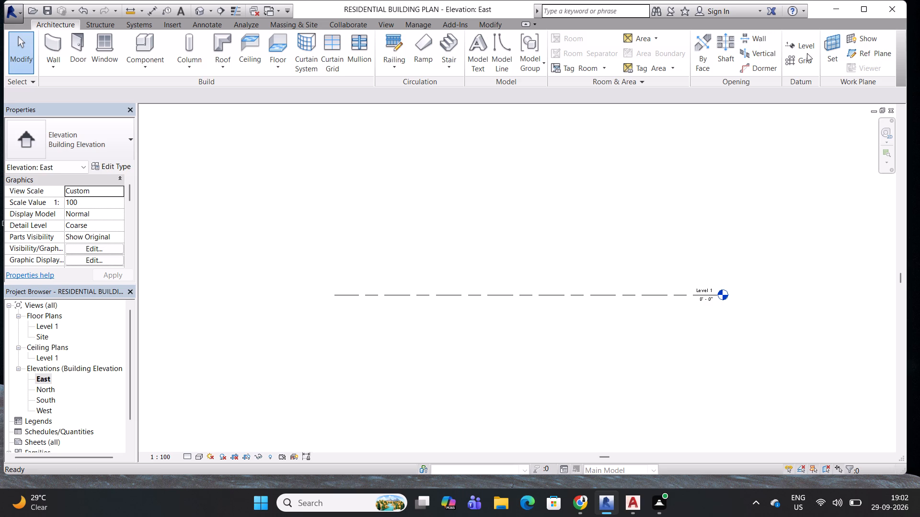
Place a new level 10' above Level 1, starting partway along it and ending in line with Level 1's head.
left_click(794, 45)
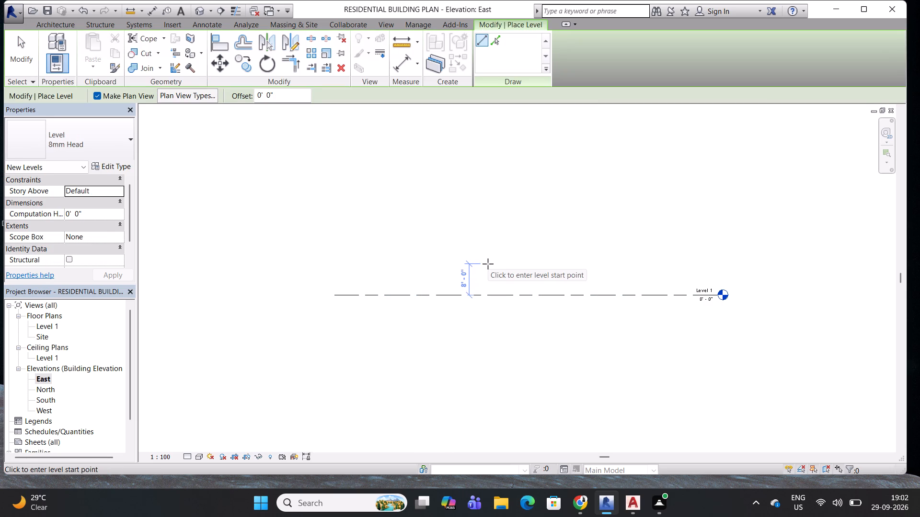
type("10")
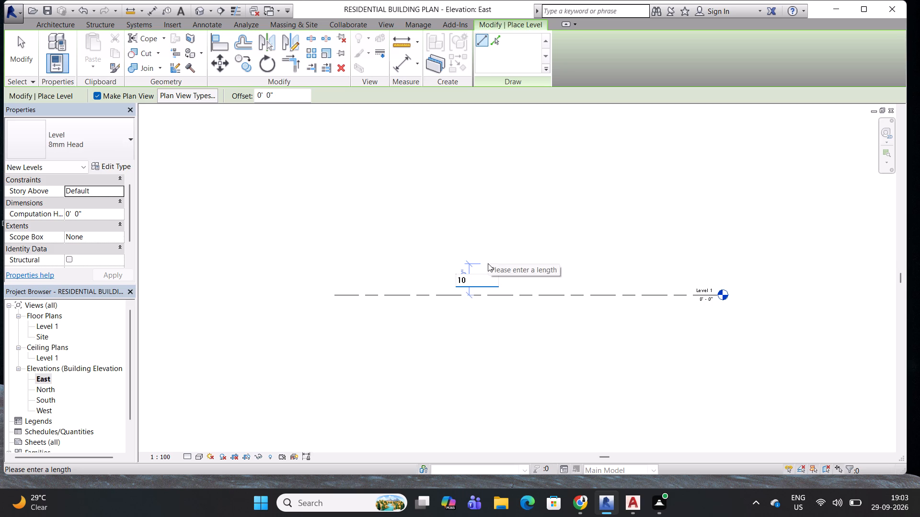
key("apostrophe")
key("Return")
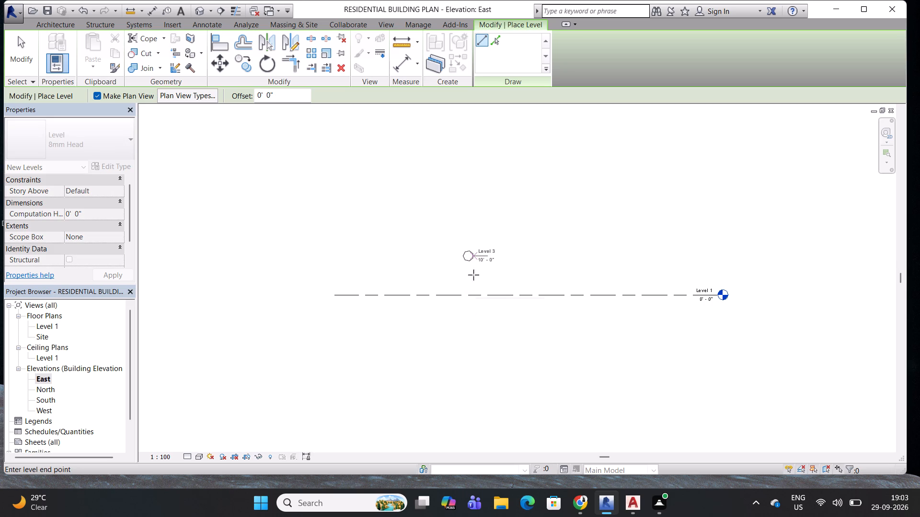
left_click(714, 263)
key("Escape")
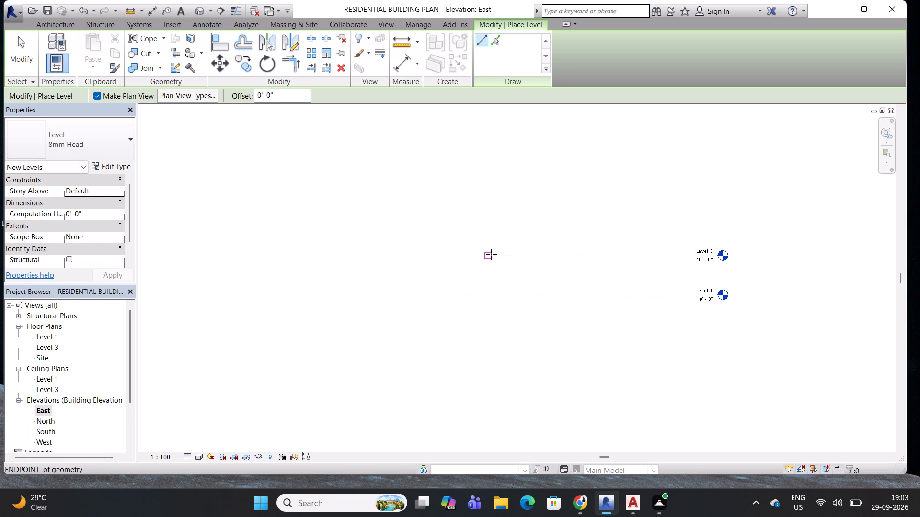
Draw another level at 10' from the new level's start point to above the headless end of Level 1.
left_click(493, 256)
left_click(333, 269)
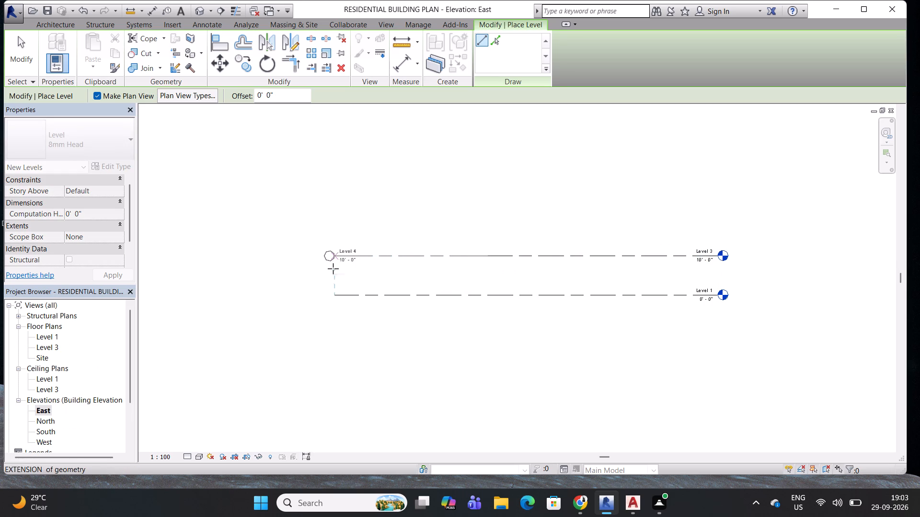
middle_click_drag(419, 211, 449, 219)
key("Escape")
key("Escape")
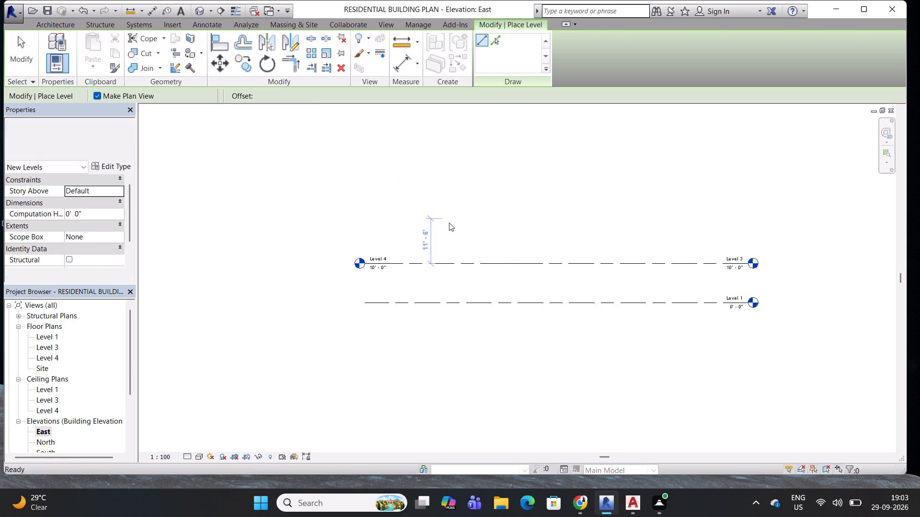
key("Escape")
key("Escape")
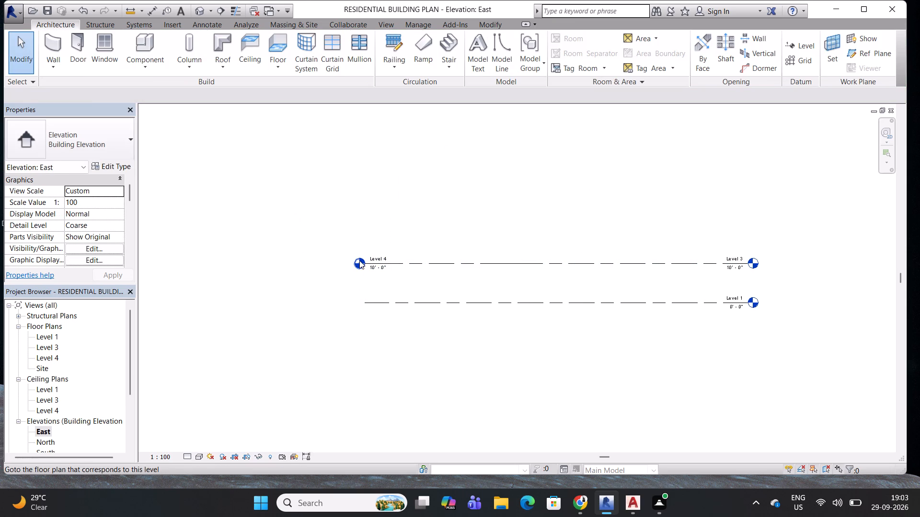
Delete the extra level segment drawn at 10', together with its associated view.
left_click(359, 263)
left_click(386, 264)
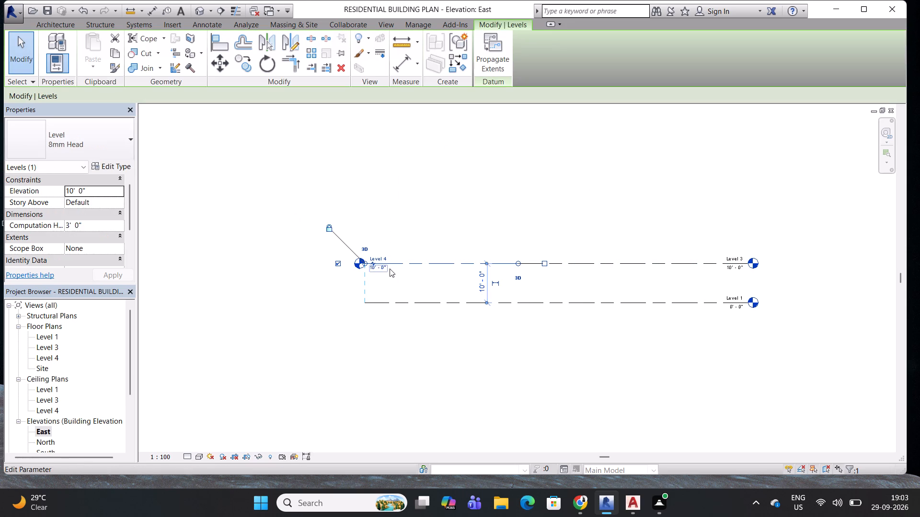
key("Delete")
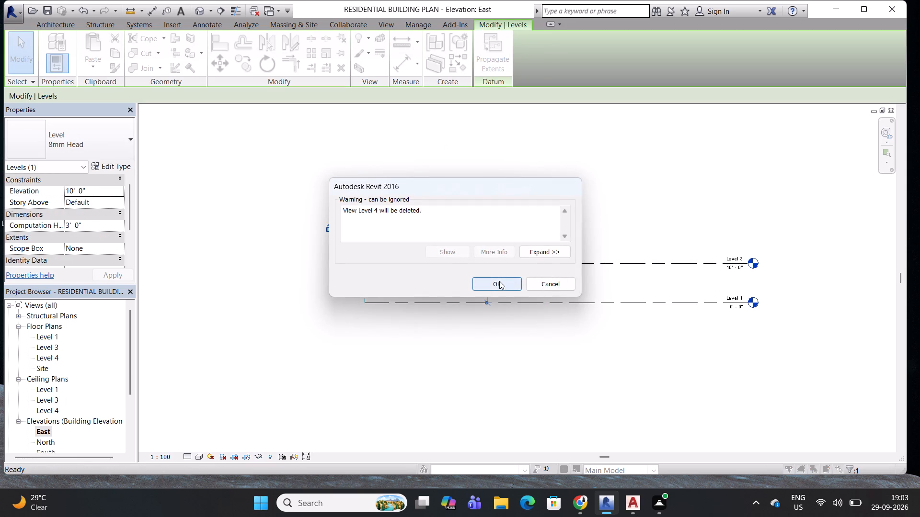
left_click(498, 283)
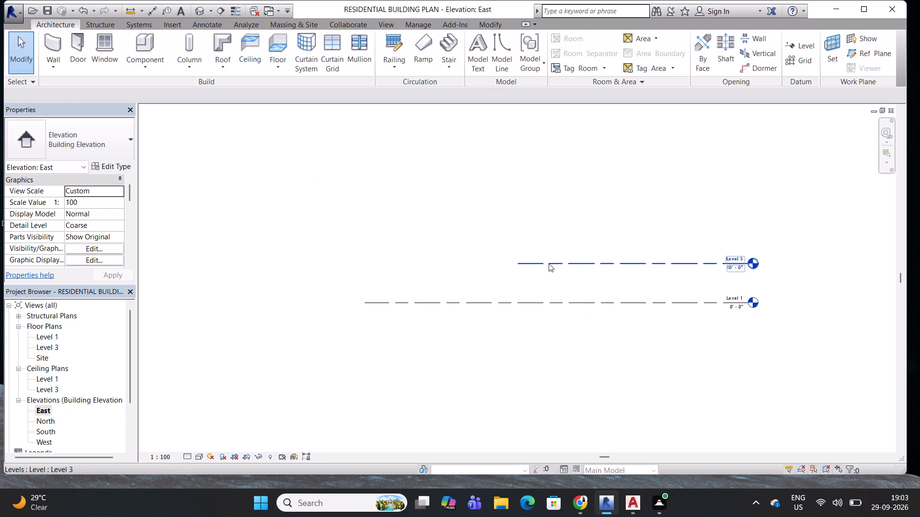
Extend the headless end of the 10' level until it aligns with the same end of Level 1.
left_click(549, 263)
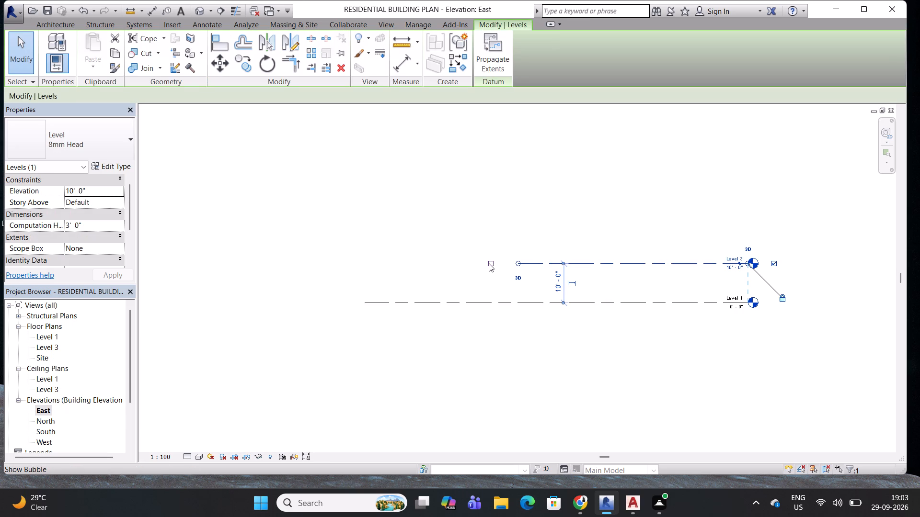
left_click_drag(517, 264, 378, 262)
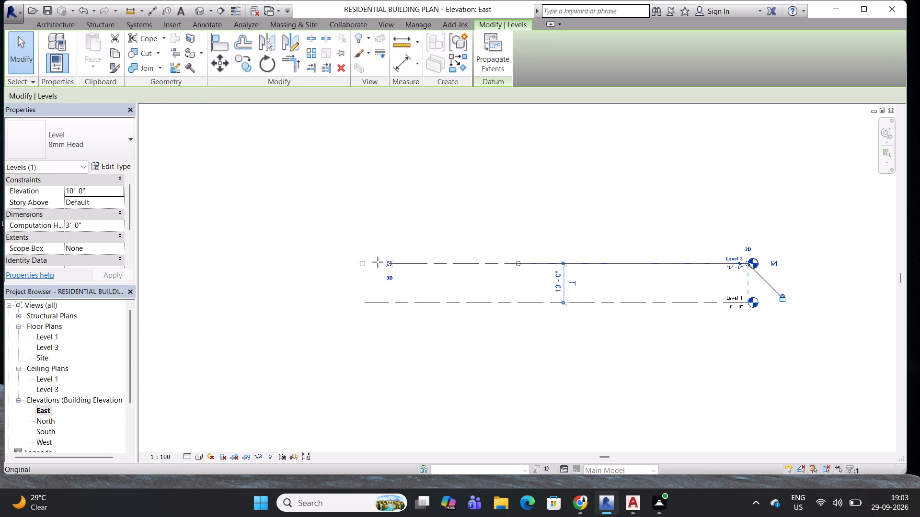
left_click_drag(378, 262, 367, 262)
key("Escape")
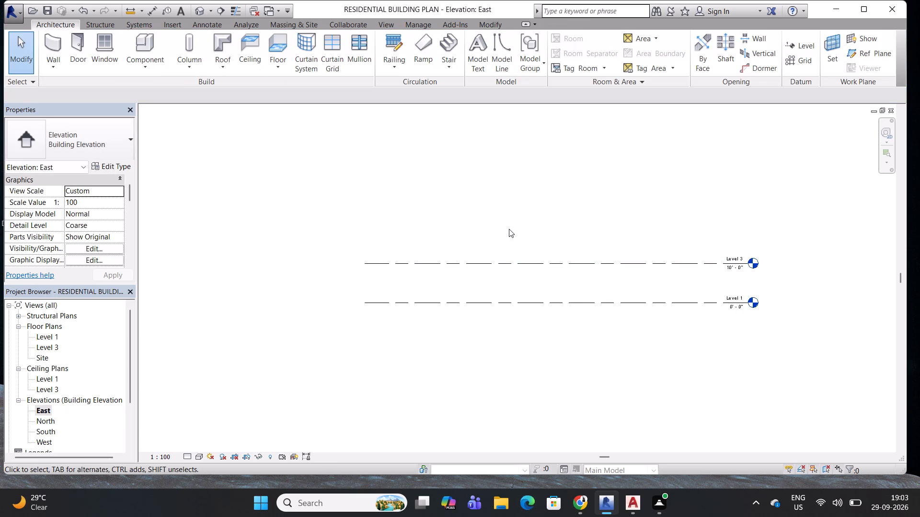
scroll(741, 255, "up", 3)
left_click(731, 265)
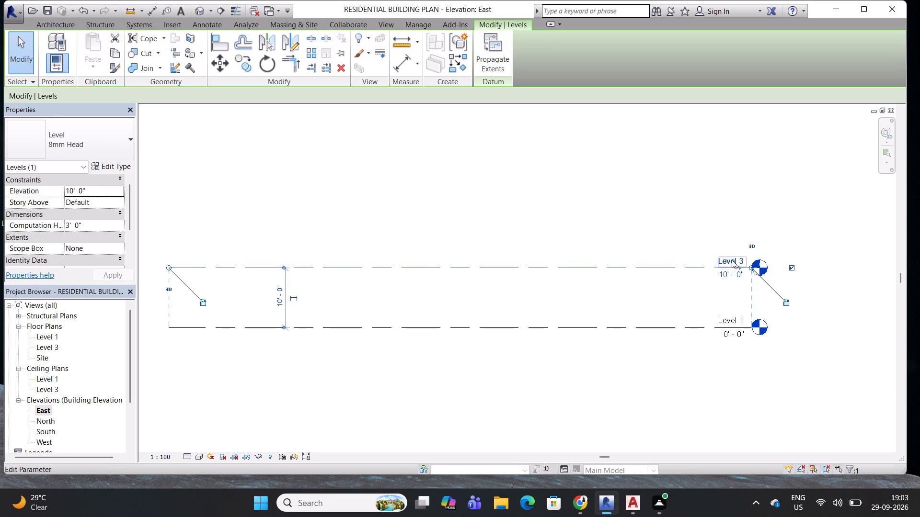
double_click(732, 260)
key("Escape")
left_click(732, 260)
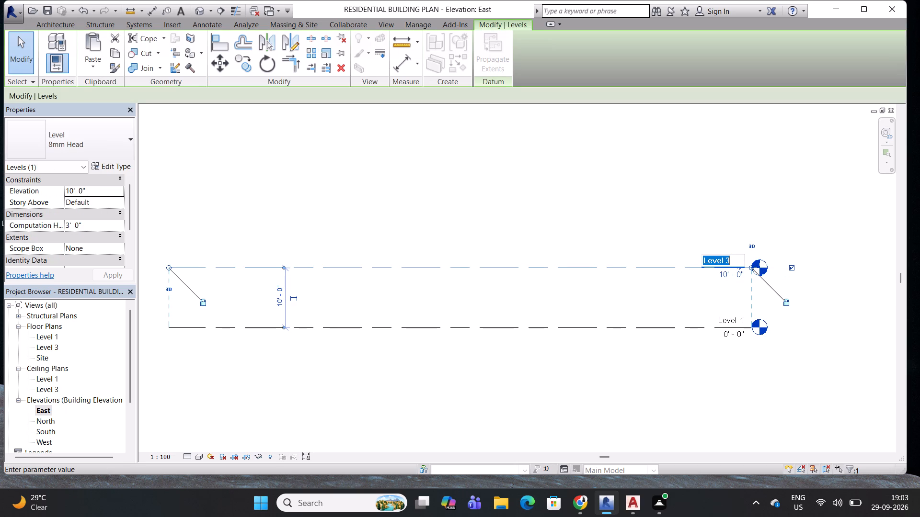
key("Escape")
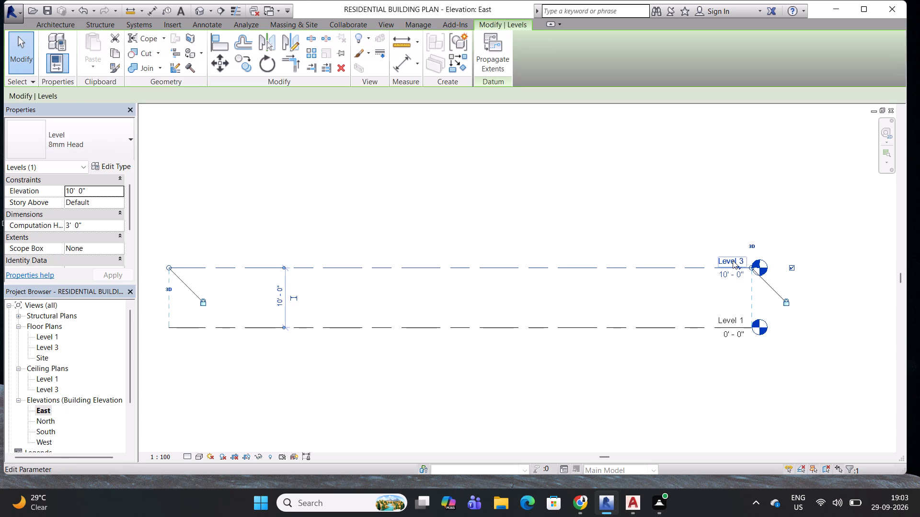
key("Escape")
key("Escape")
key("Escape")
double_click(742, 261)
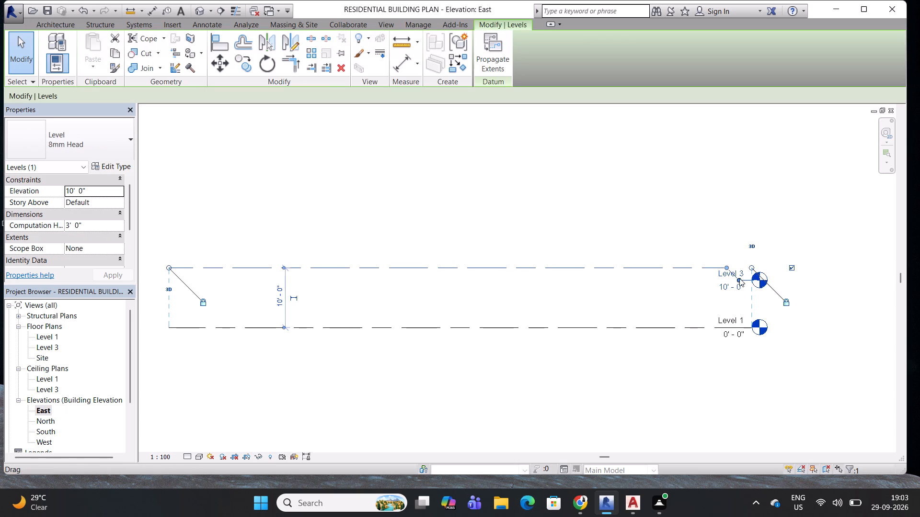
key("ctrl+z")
Rename the level at 10' from Level 3 to Level 2 and rename its corresponding views to match.
double_click(741, 260)
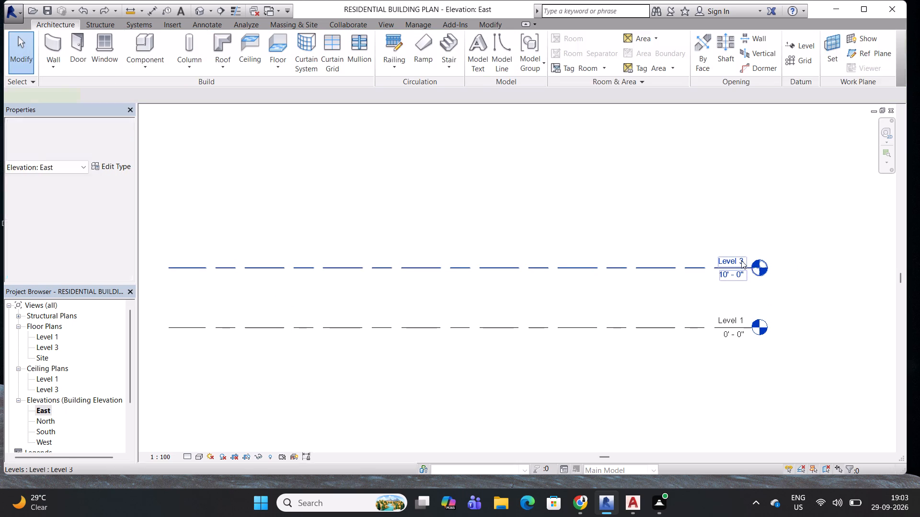
left_click(737, 260)
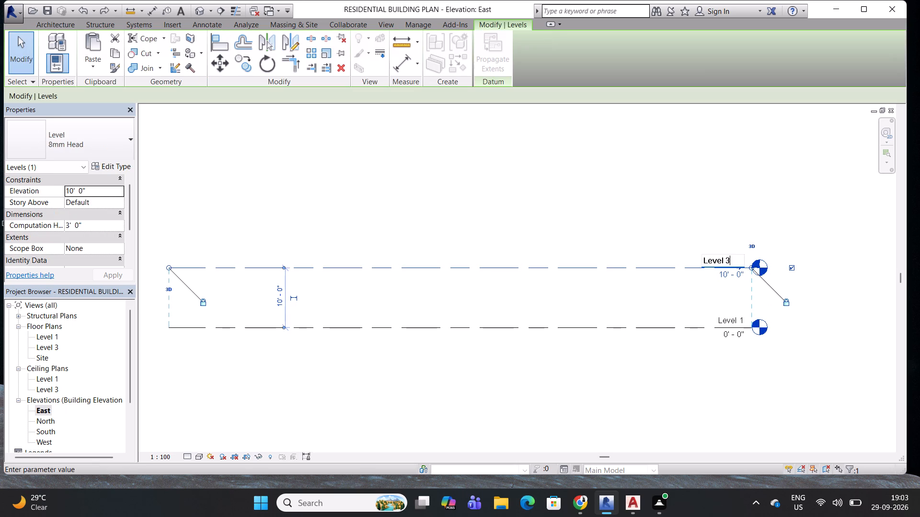
key("BackSpace")
key("2")
left_click(733, 193)
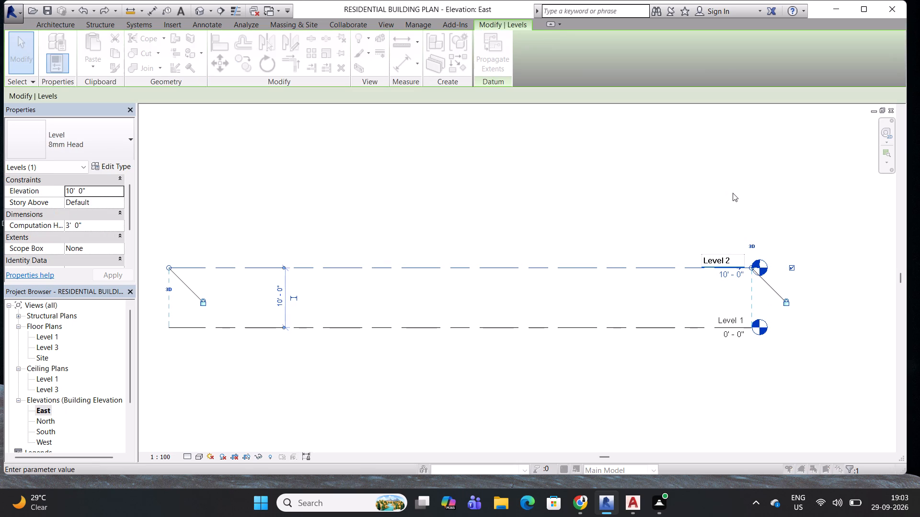
left_click(491, 253)
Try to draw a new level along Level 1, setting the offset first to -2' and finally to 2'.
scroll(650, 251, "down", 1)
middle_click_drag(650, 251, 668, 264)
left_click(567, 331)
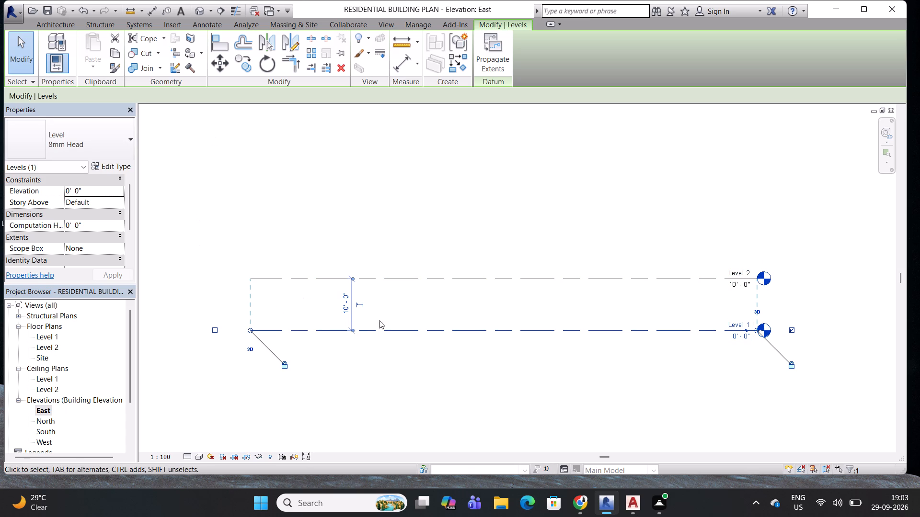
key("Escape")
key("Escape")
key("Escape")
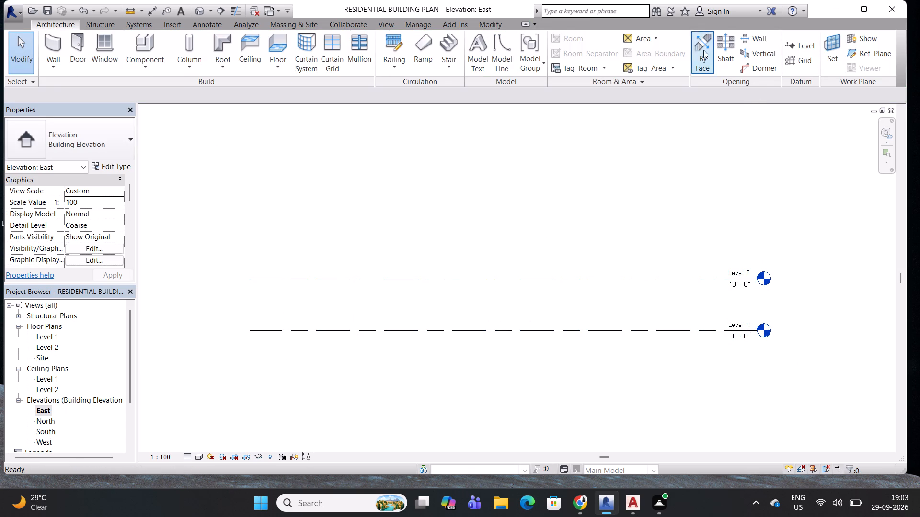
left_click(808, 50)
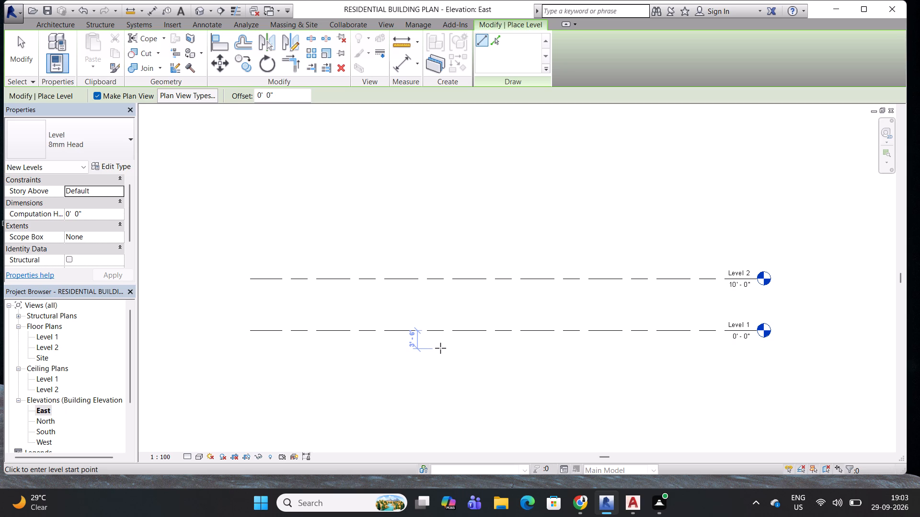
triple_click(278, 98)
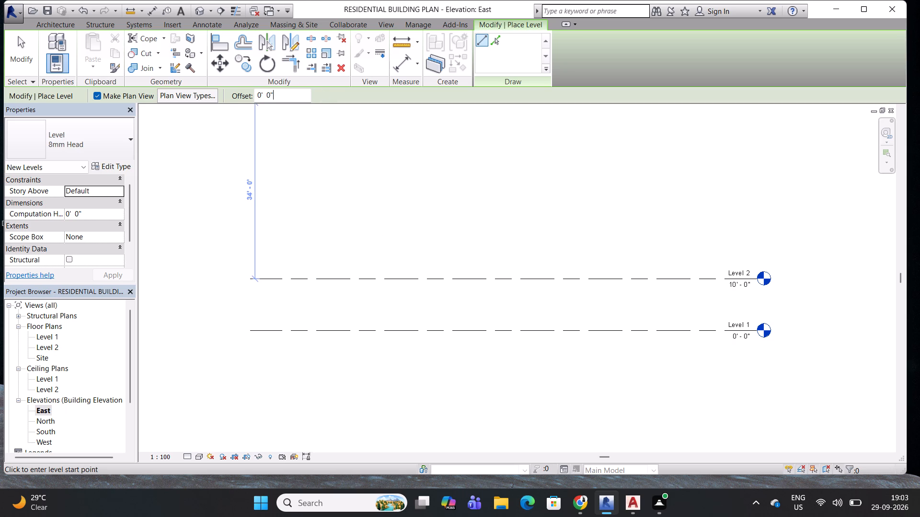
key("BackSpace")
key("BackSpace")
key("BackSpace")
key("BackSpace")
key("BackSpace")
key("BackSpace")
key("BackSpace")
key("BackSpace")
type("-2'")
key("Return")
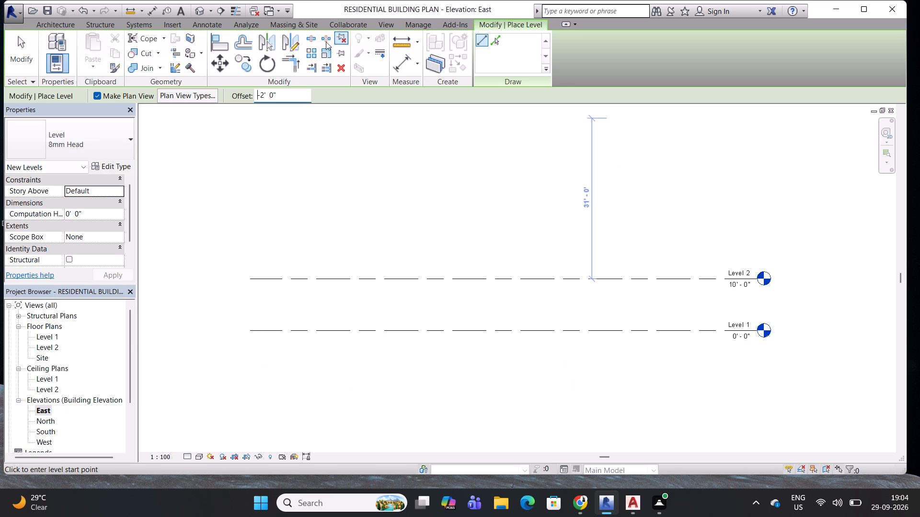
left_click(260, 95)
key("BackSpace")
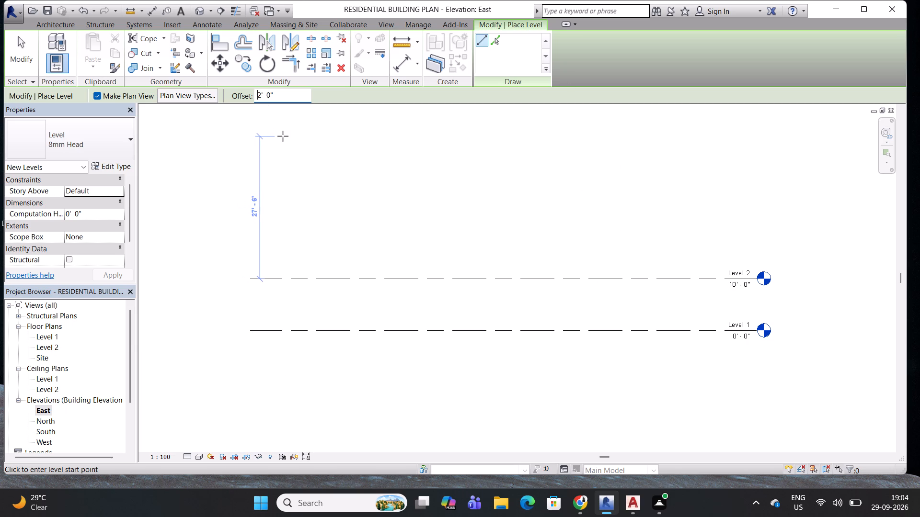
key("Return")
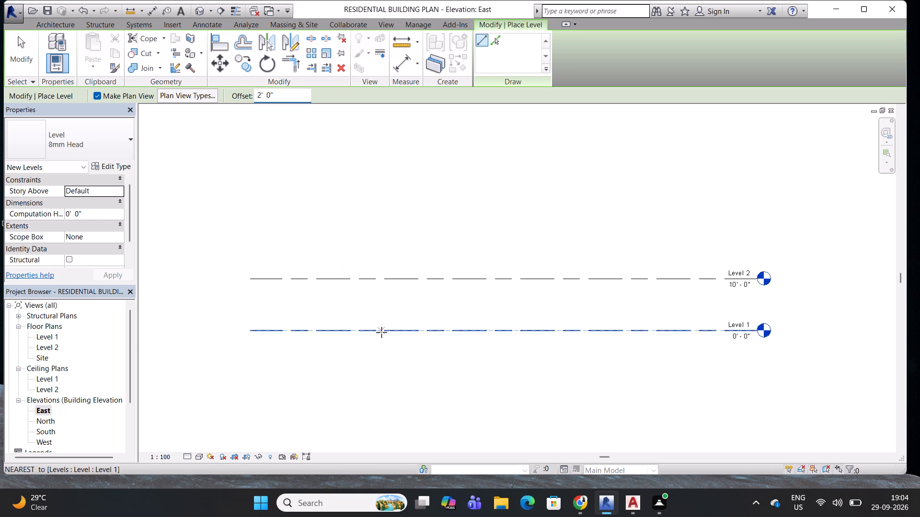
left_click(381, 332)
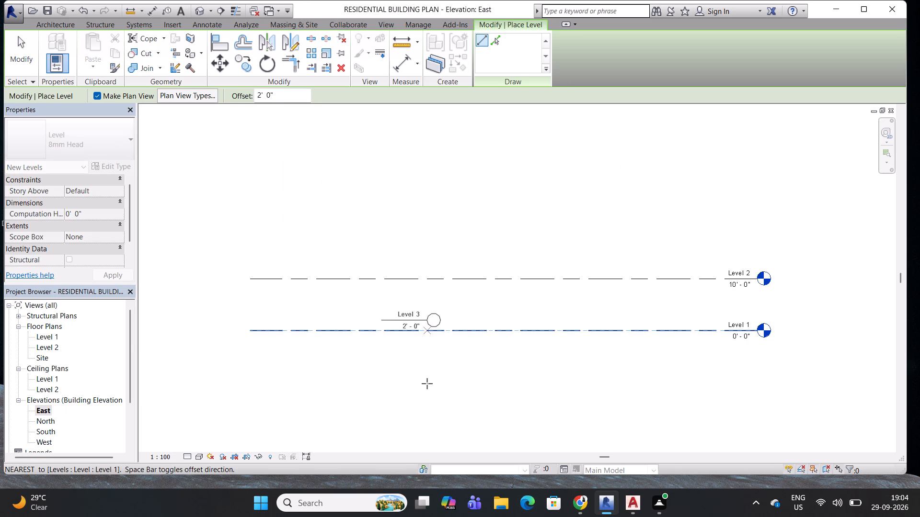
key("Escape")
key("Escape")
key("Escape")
Copy Level 1 vertically downward by 2' to make a new level at -2'.
left_click(416, 333)
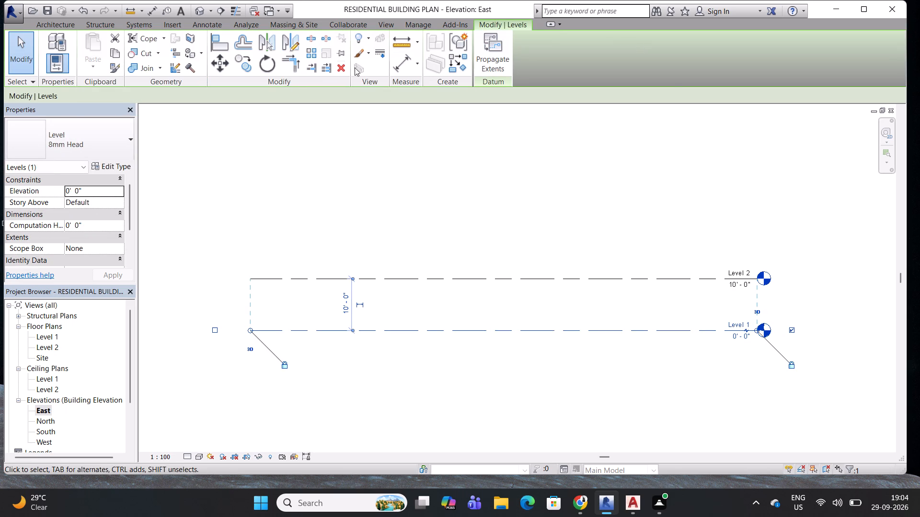
left_click(90, 191)
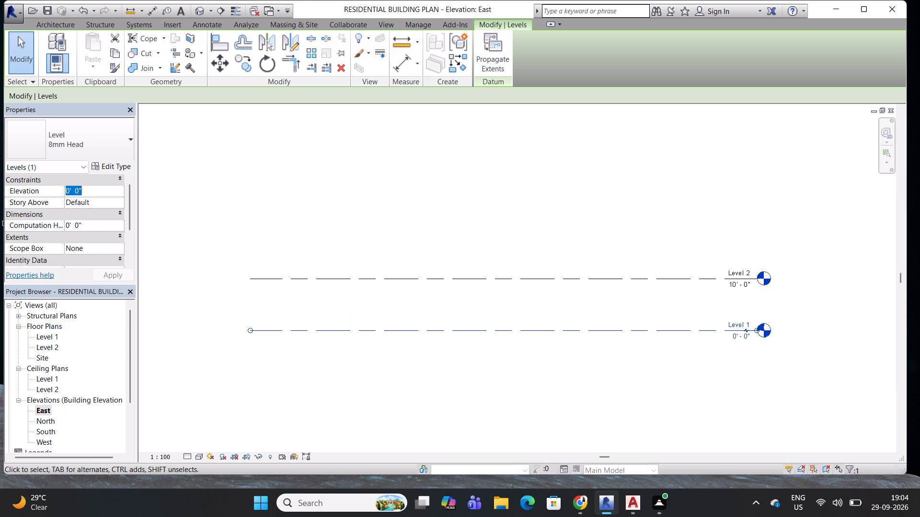
key("Escape")
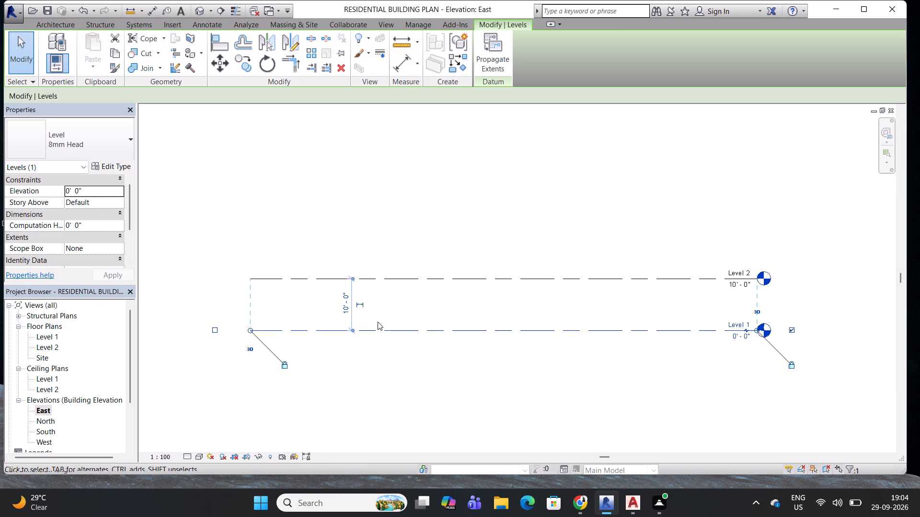
left_click(381, 329)
key("c")
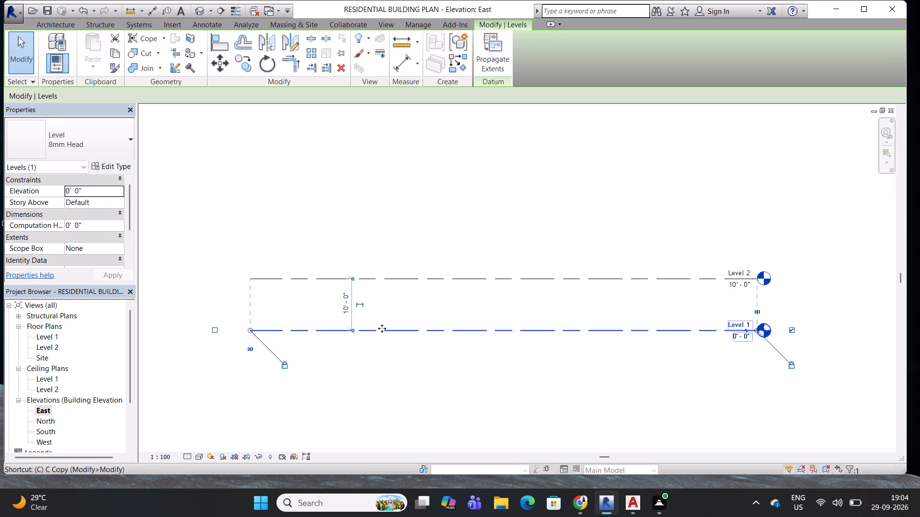
key("o")
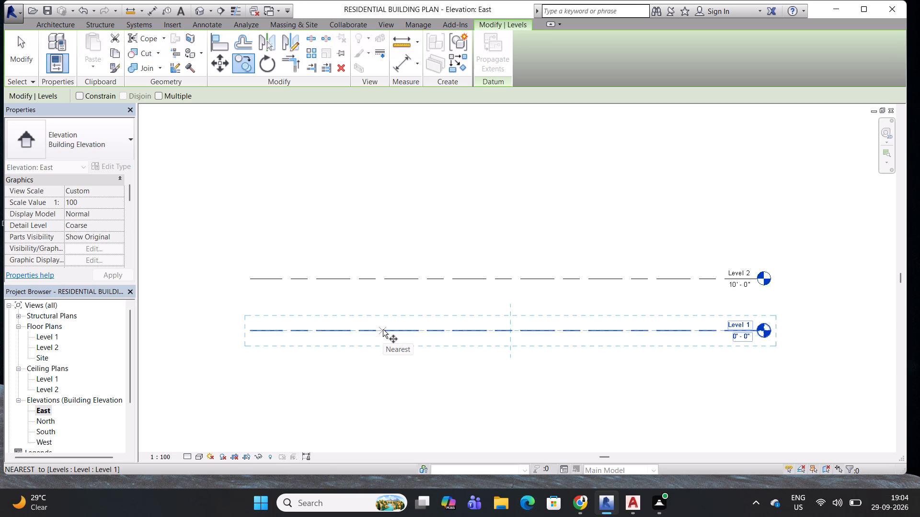
left_click(383, 329)
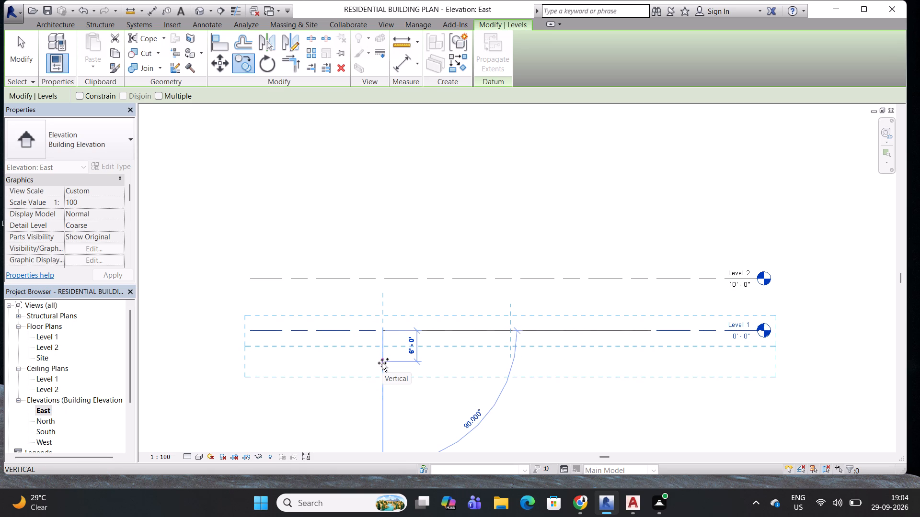
type("2'")
key("Return")
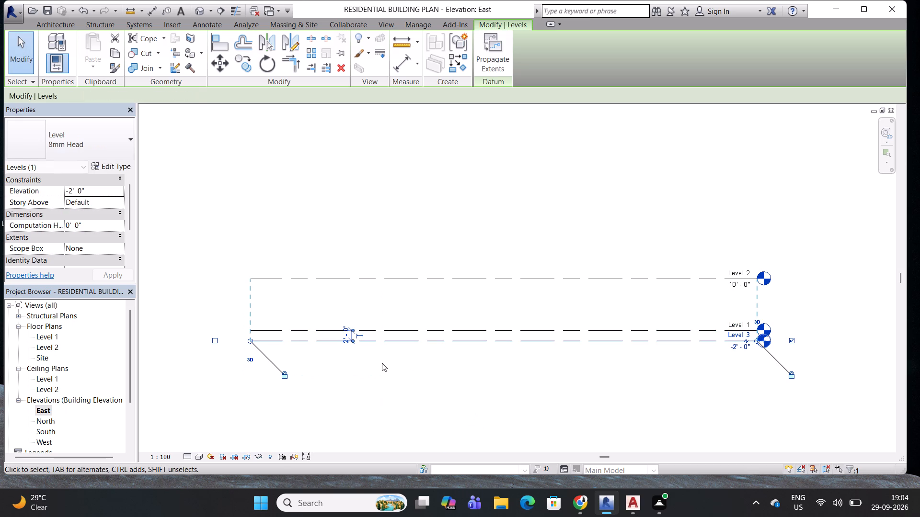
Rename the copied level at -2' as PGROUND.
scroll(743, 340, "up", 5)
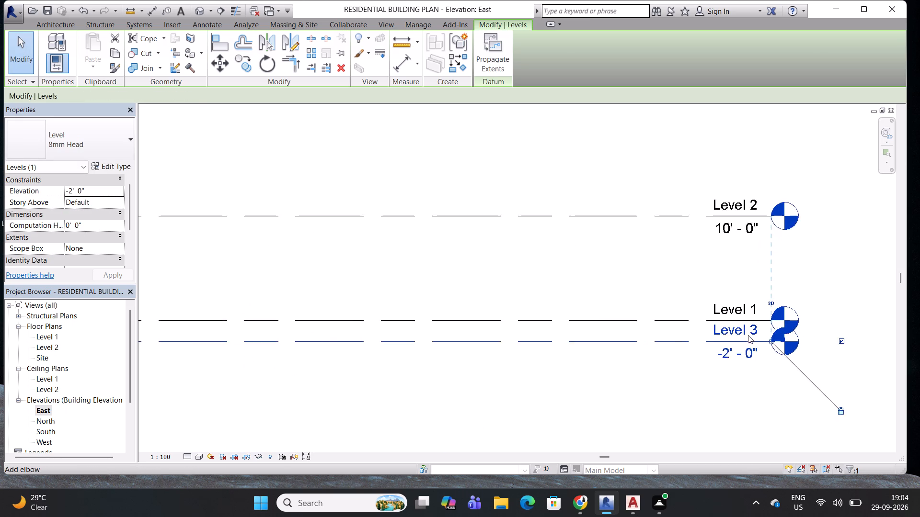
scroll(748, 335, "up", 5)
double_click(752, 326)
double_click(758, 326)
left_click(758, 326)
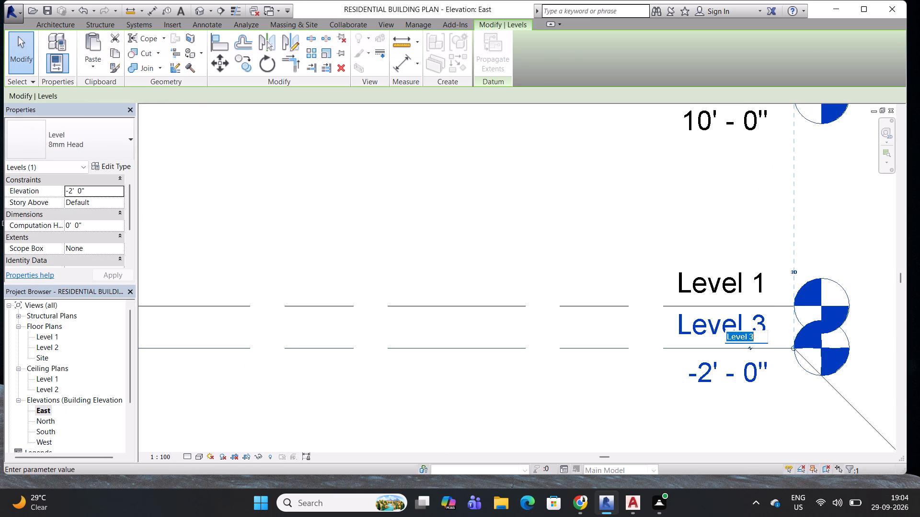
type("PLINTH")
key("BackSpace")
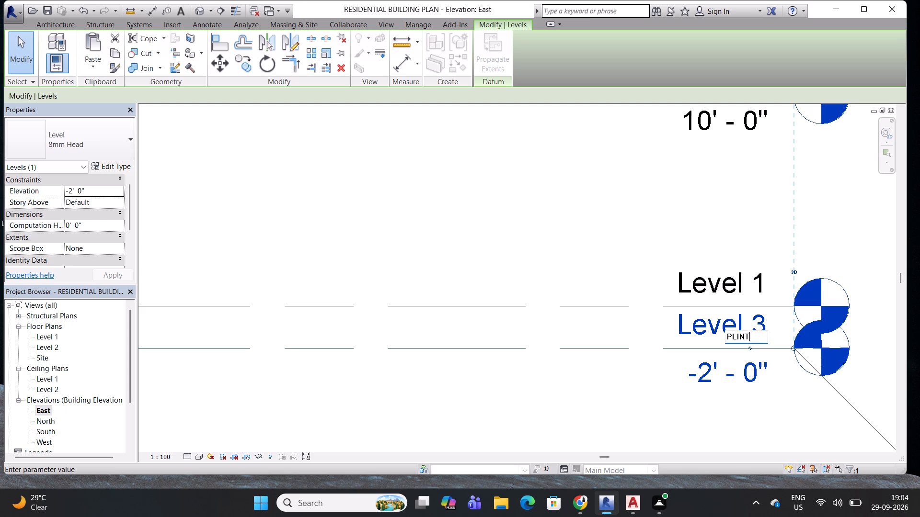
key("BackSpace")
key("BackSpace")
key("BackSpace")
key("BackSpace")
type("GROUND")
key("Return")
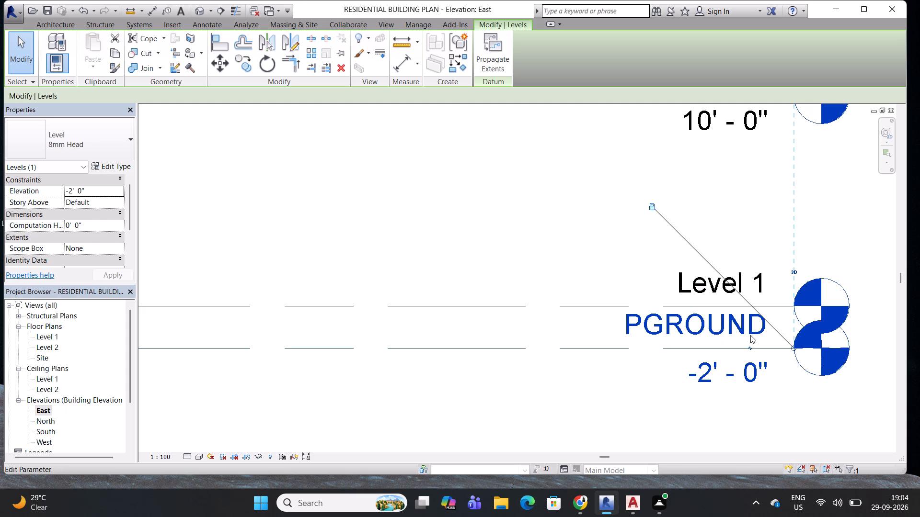
Rename the copied level at -2' as GF.
left_click(712, 312)
left_click(724, 337)
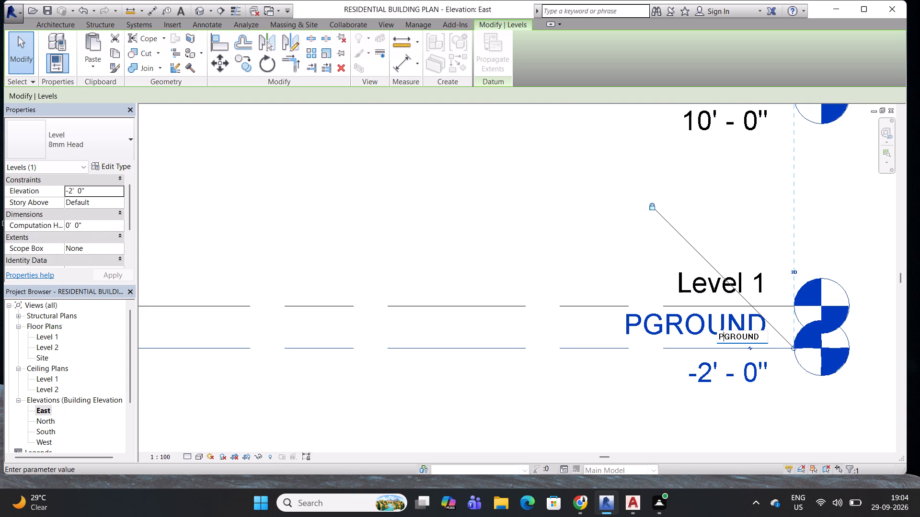
key("BackSpace")
key("Right")
key("Right")
key("Right")
key("Right")
key("Right")
key("Right")
key("Right")
key("Right")
key("Right")
key("Right")
key("Right")
key("Right")
key("BackSpace")
key("BackSpace")
key("BackSpace")
key("BackSpace")
key("BackSpace")
key("f")
left_click(618, 402)
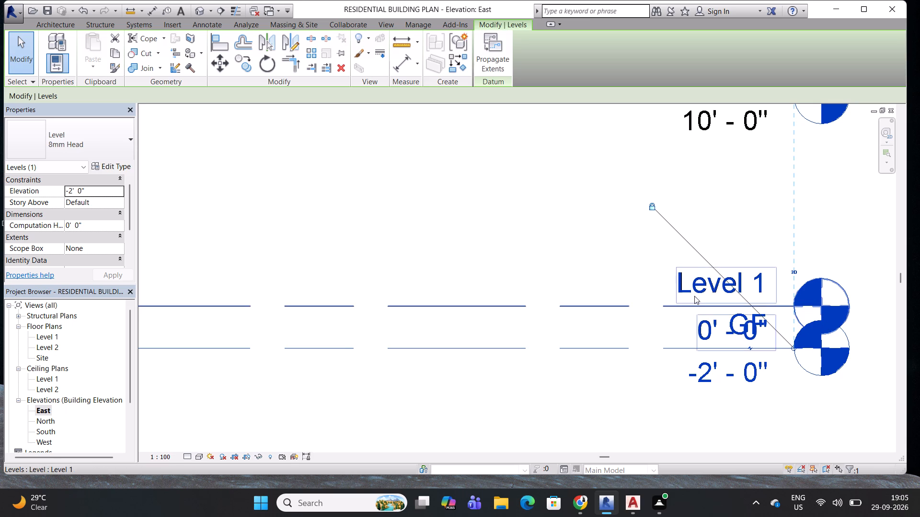
Rename Level 1 as PLINTH and rename its corresponding views to match.
double_click(712, 285)
type("PLINTH")
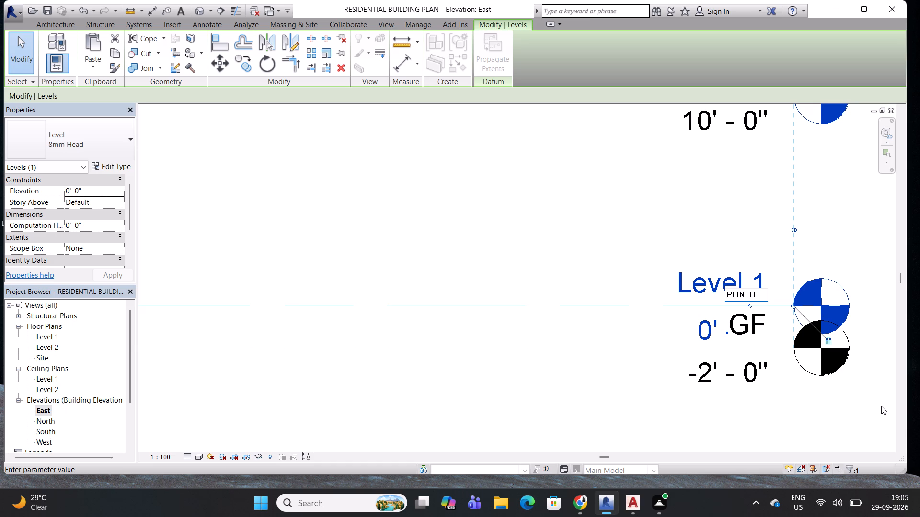
left_click(713, 232)
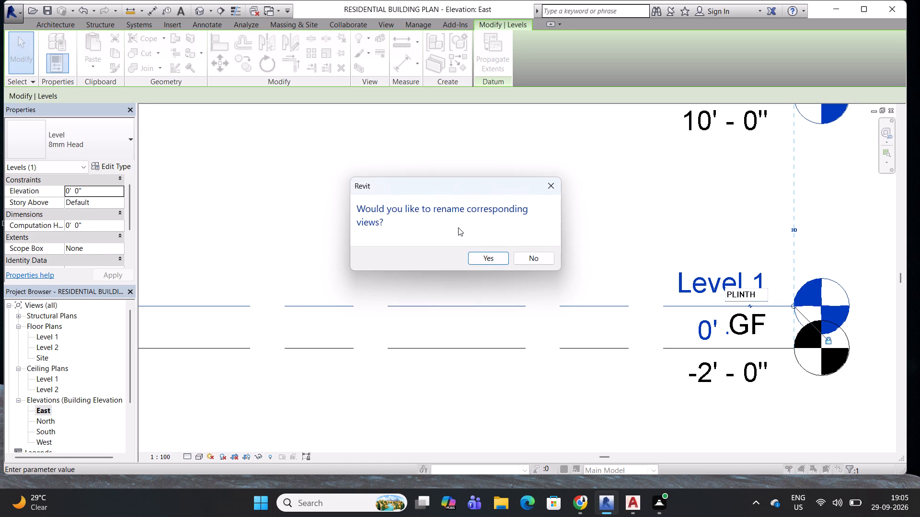
left_click(490, 256)
Propagate the GF level's datum extents from this view to the West elevation.
scroll(557, 272, "down", 7)
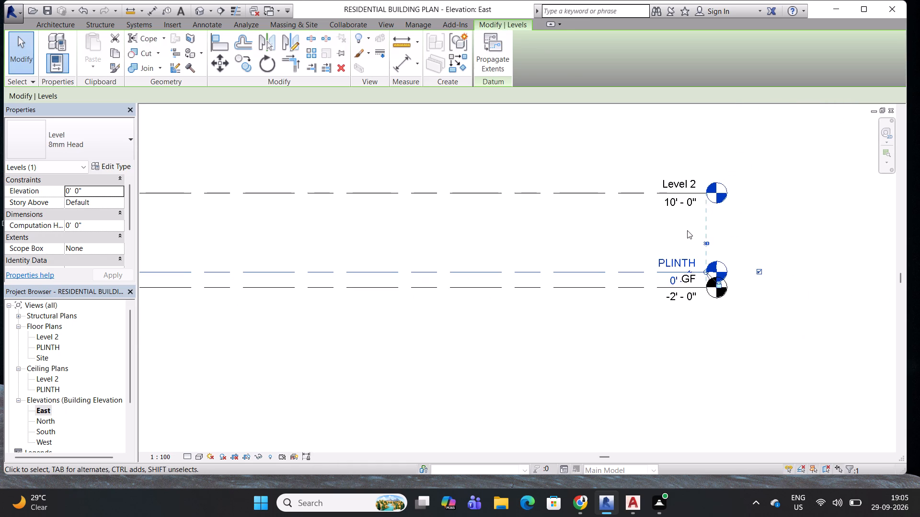
middle_click_drag(687, 230, 664, 315)
scroll(655, 372, "up", 4)
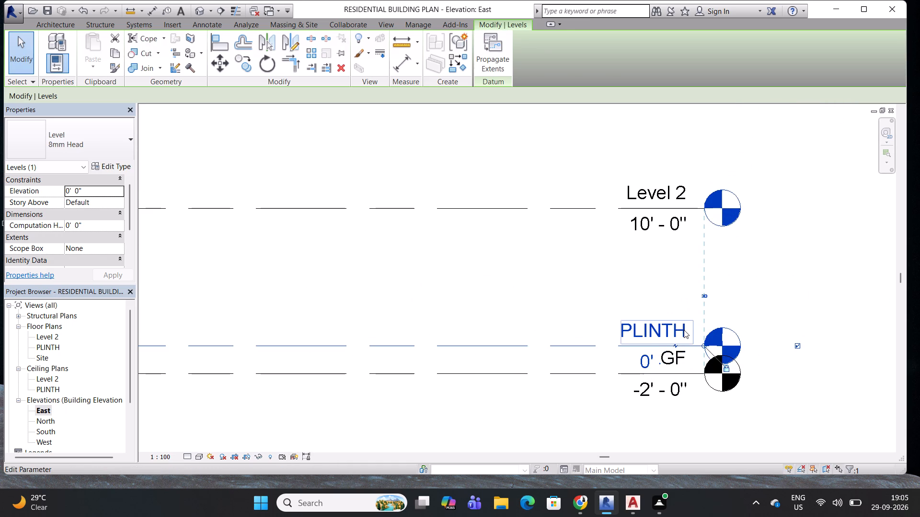
left_click(673, 360)
scroll(673, 353, "up", 1)
key("Escape")
key("Escape")
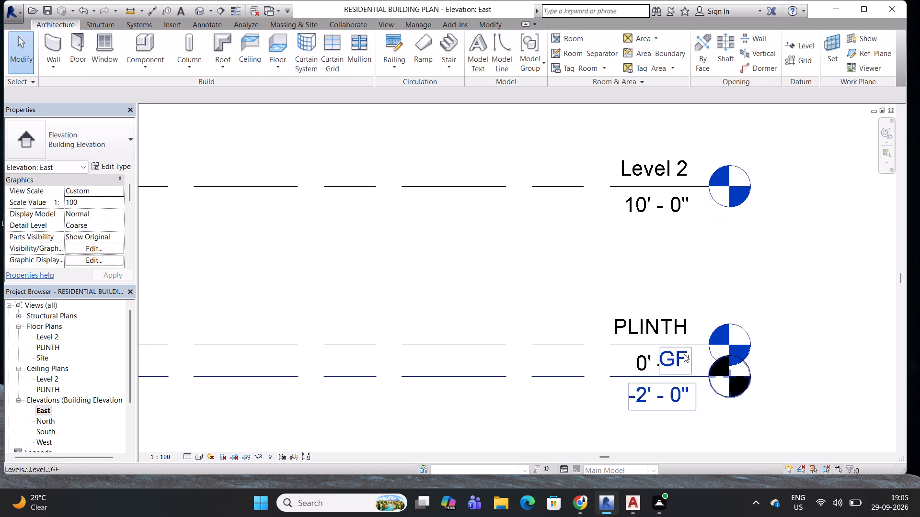
key("Escape")
scroll(684, 353, "up", 4)
left_click(684, 353)
scroll(684, 353, "down", 6)
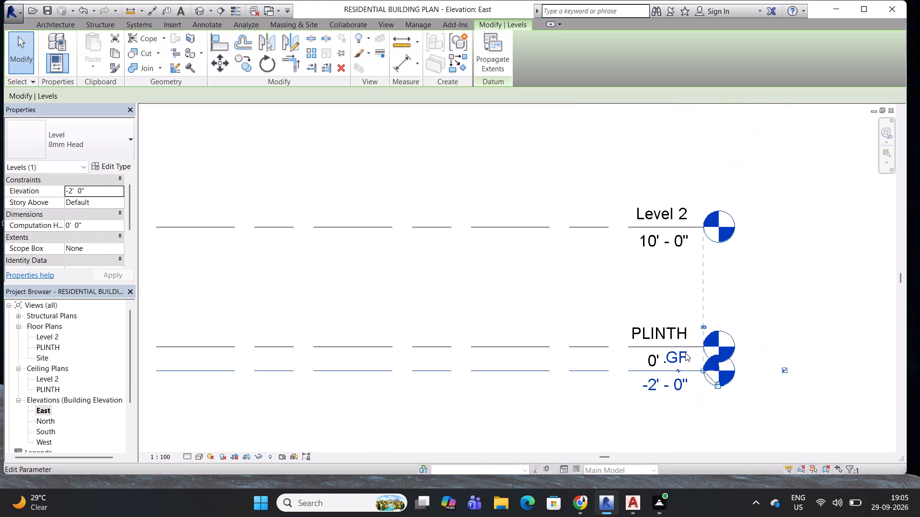
middle_click_drag(685, 353, 555, 316)
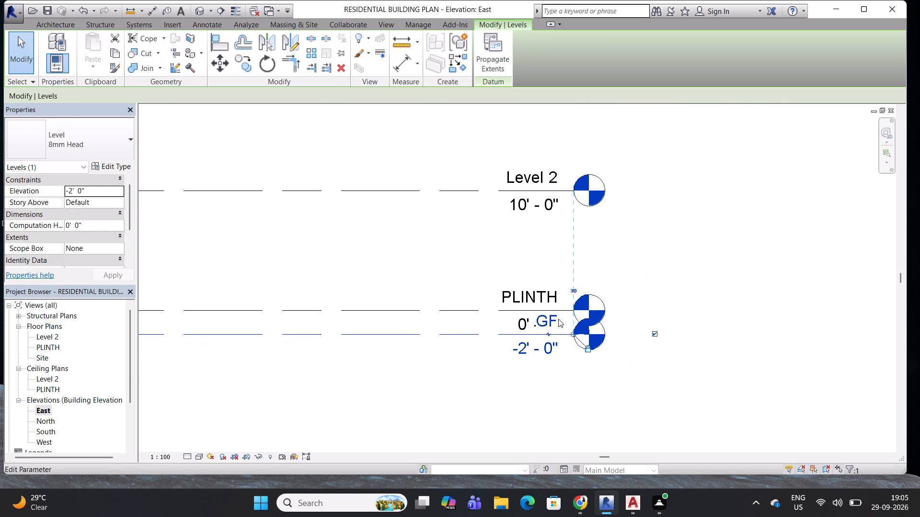
left_click(495, 56)
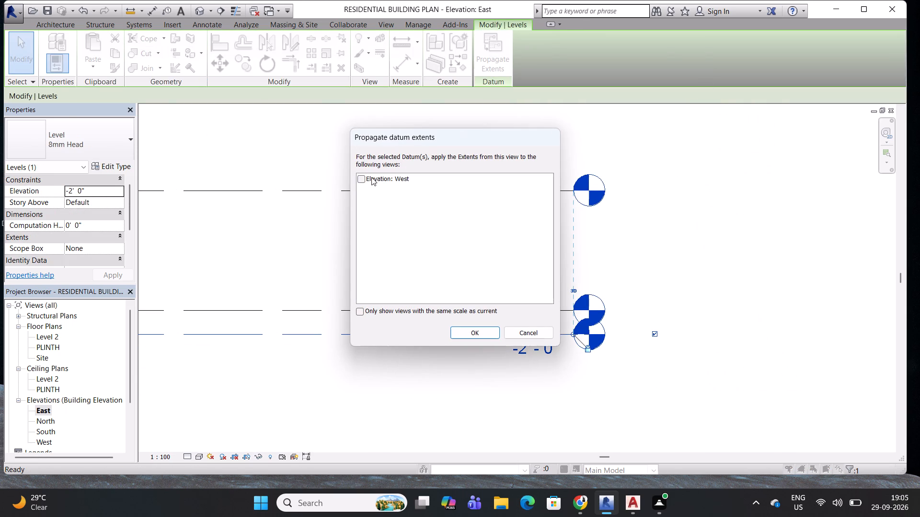
left_click(361, 180)
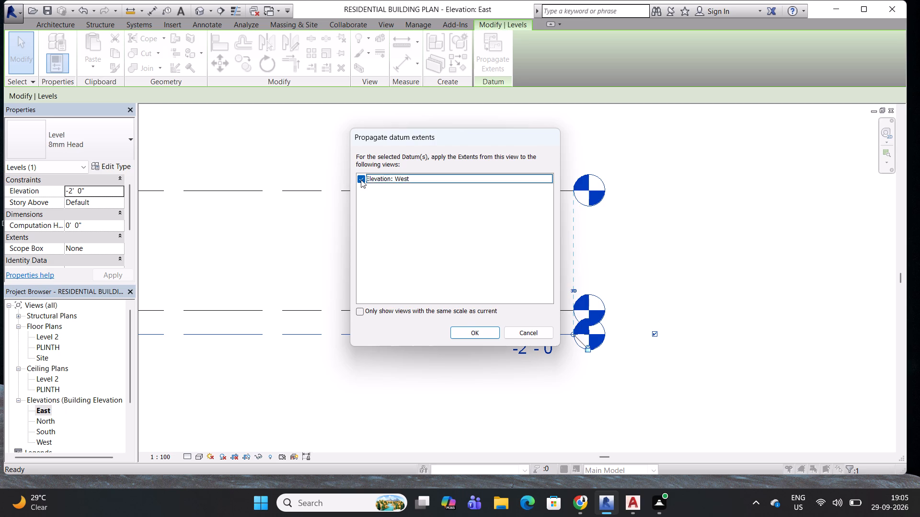
left_click(469, 328)
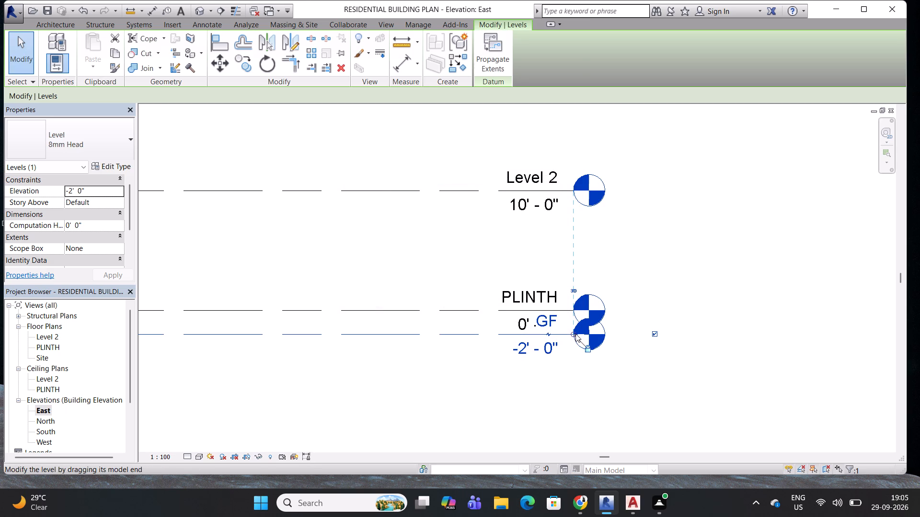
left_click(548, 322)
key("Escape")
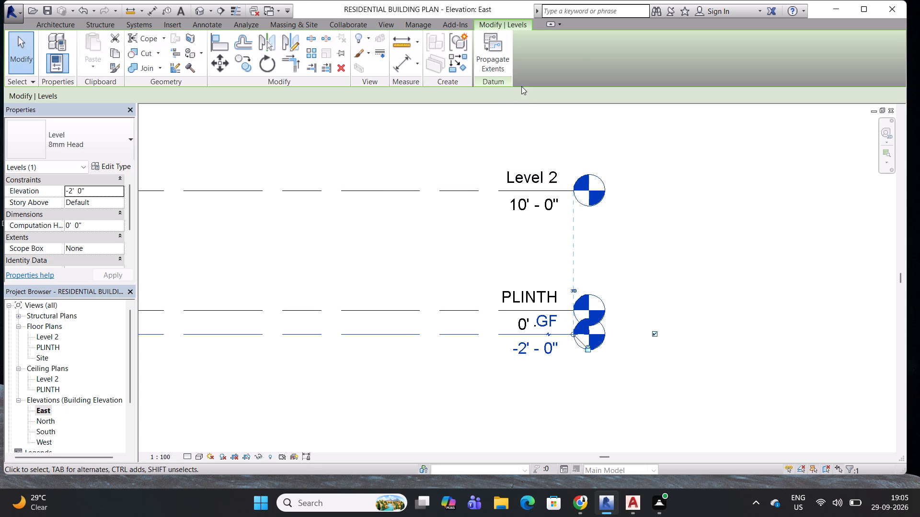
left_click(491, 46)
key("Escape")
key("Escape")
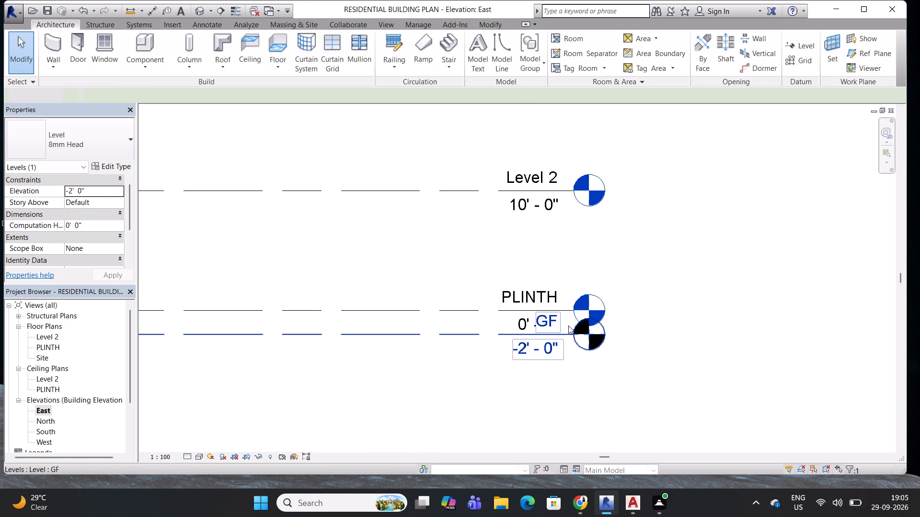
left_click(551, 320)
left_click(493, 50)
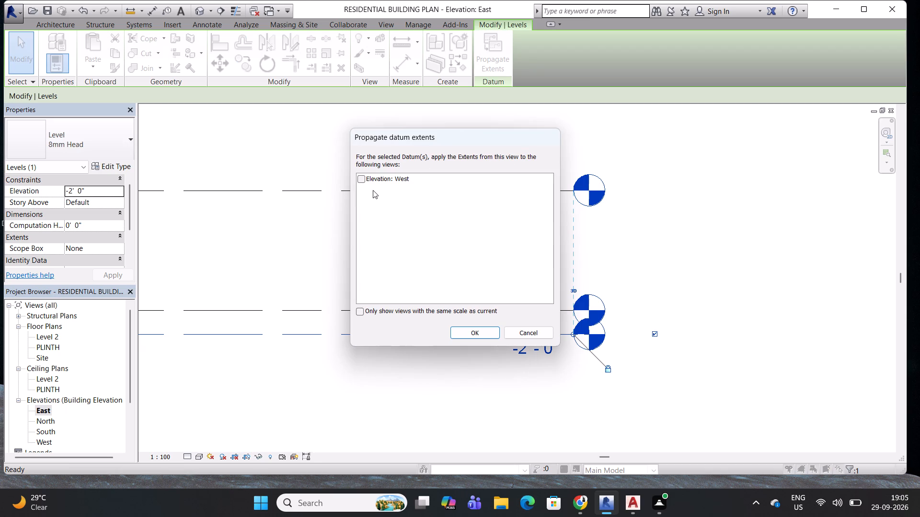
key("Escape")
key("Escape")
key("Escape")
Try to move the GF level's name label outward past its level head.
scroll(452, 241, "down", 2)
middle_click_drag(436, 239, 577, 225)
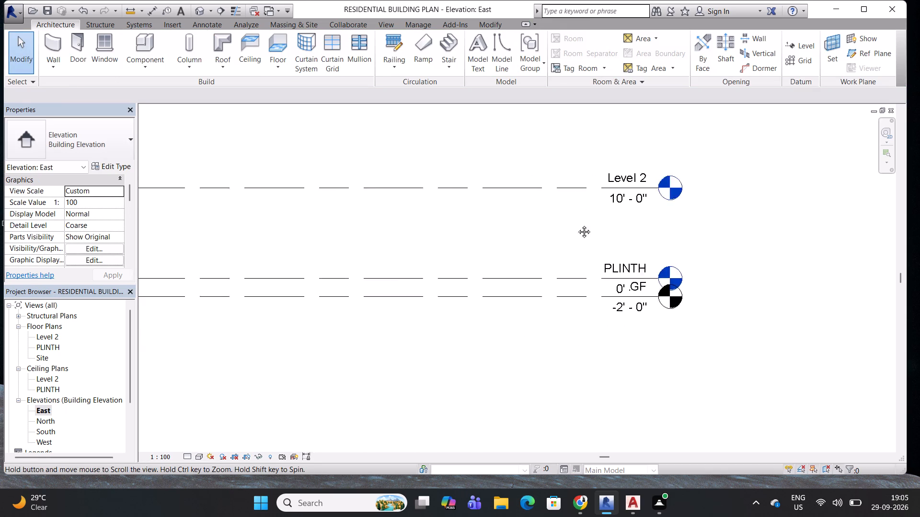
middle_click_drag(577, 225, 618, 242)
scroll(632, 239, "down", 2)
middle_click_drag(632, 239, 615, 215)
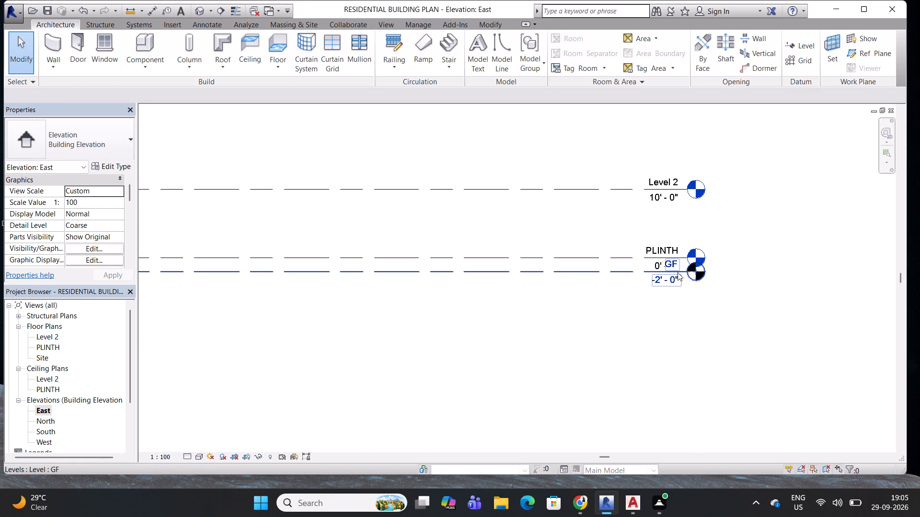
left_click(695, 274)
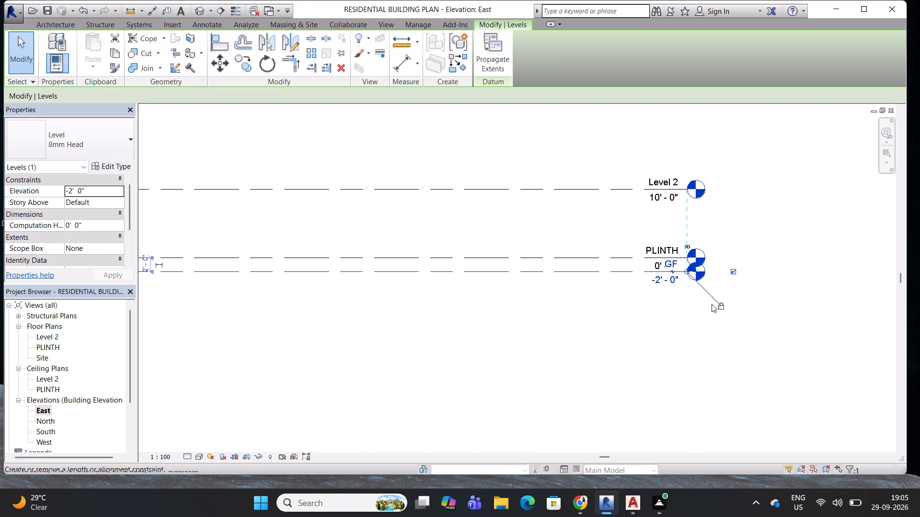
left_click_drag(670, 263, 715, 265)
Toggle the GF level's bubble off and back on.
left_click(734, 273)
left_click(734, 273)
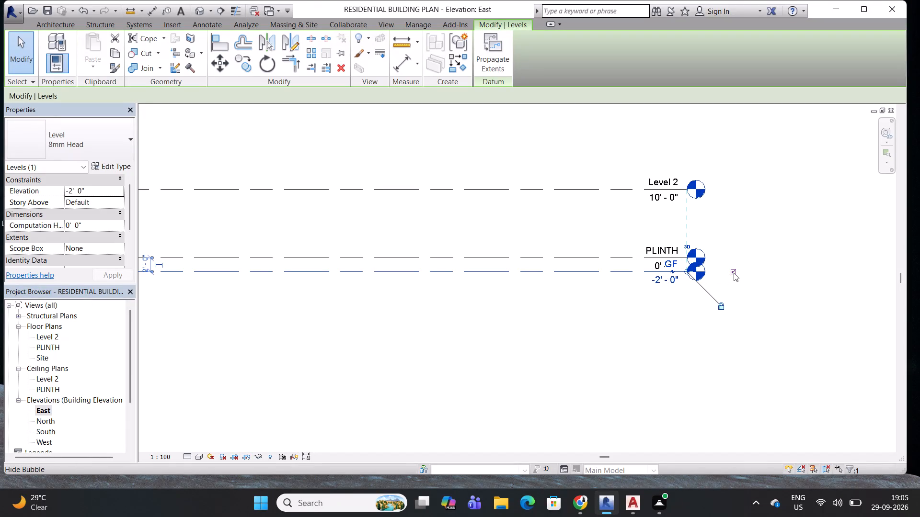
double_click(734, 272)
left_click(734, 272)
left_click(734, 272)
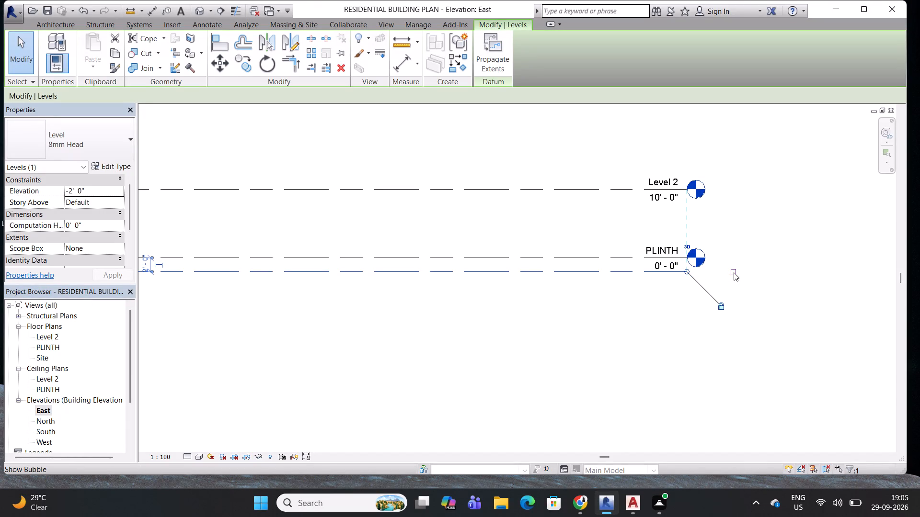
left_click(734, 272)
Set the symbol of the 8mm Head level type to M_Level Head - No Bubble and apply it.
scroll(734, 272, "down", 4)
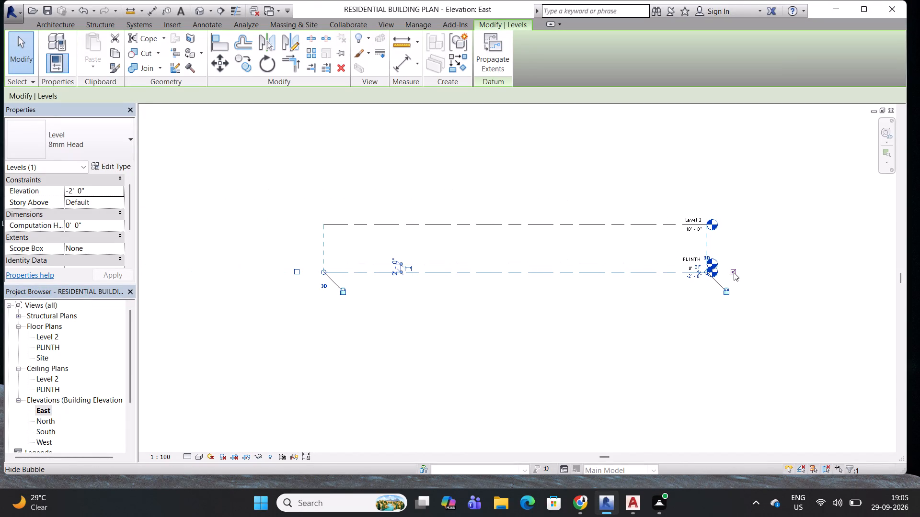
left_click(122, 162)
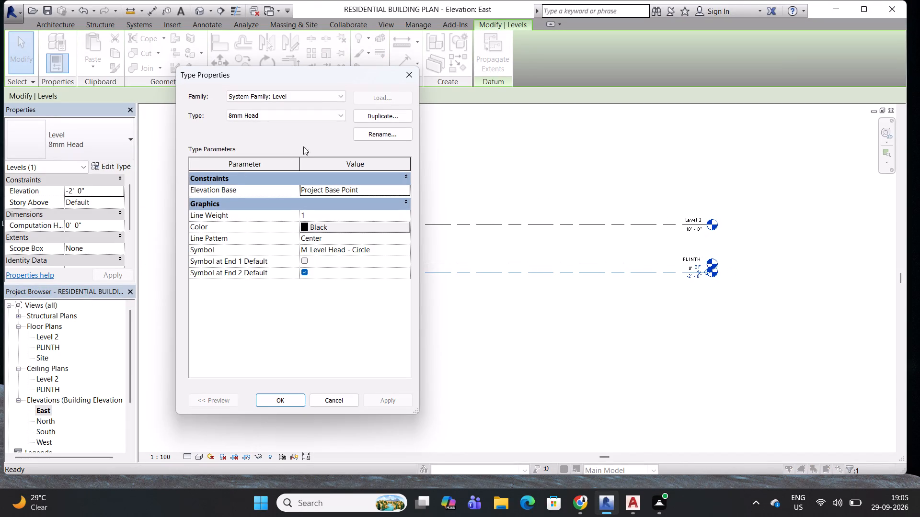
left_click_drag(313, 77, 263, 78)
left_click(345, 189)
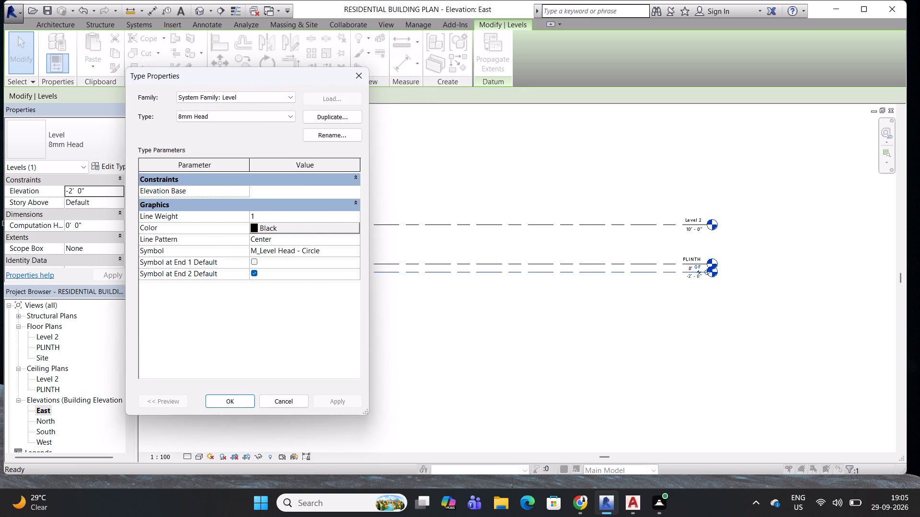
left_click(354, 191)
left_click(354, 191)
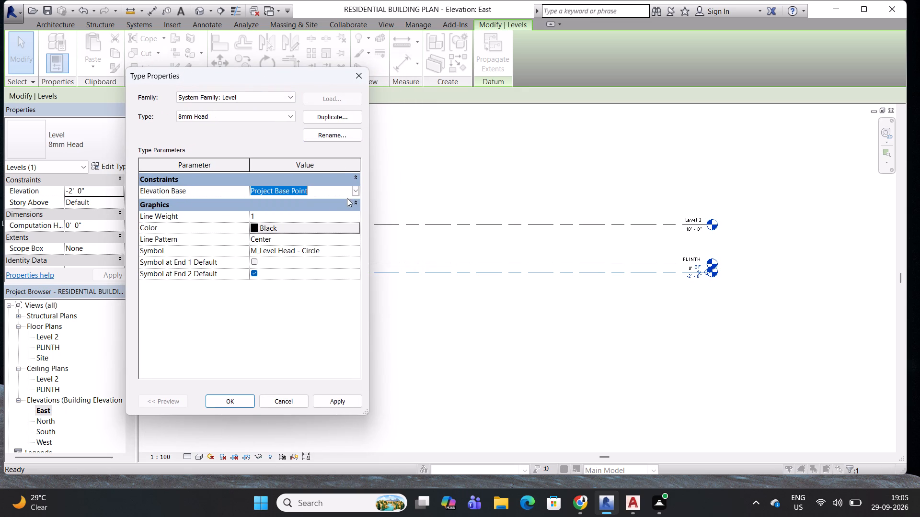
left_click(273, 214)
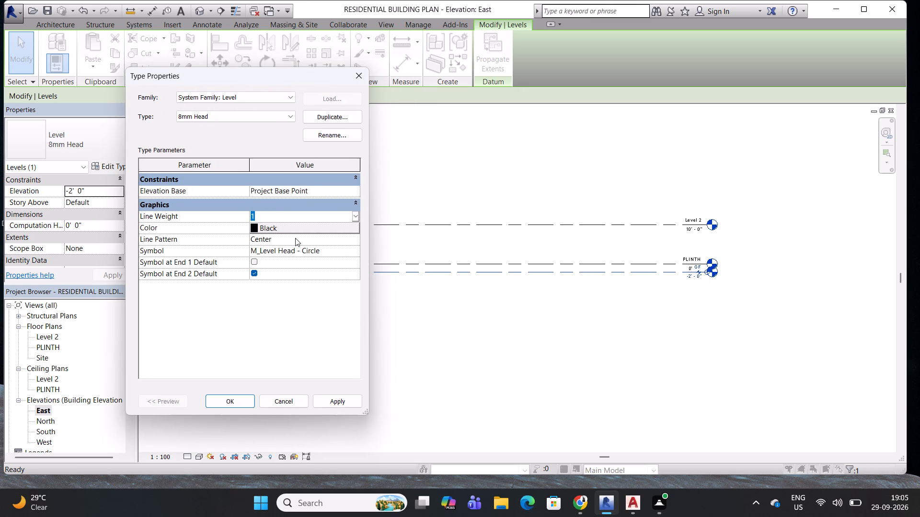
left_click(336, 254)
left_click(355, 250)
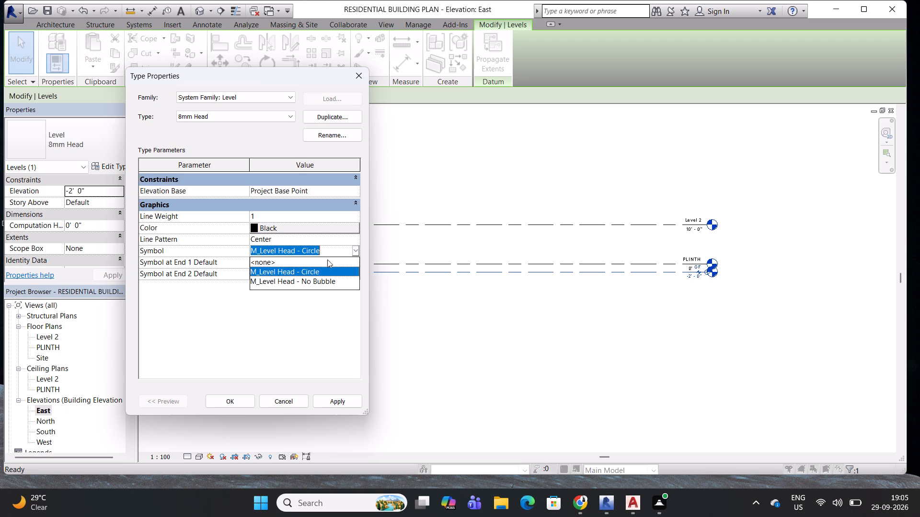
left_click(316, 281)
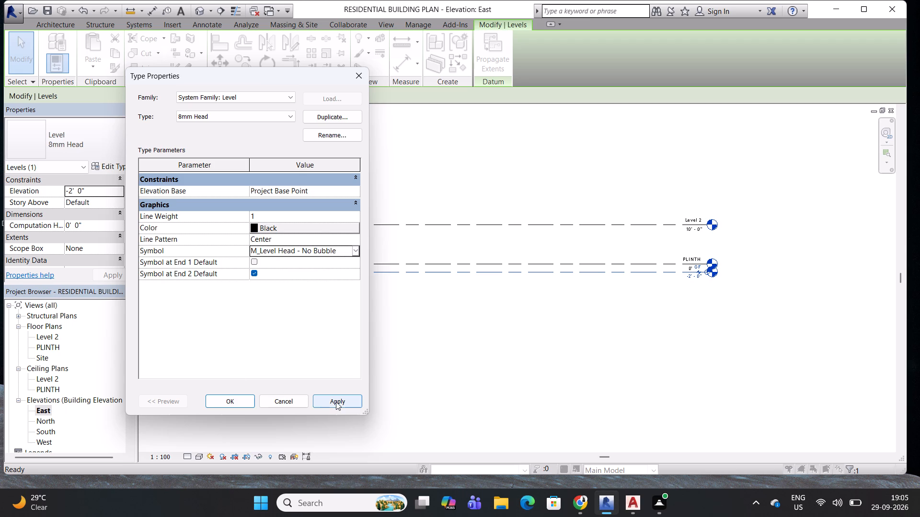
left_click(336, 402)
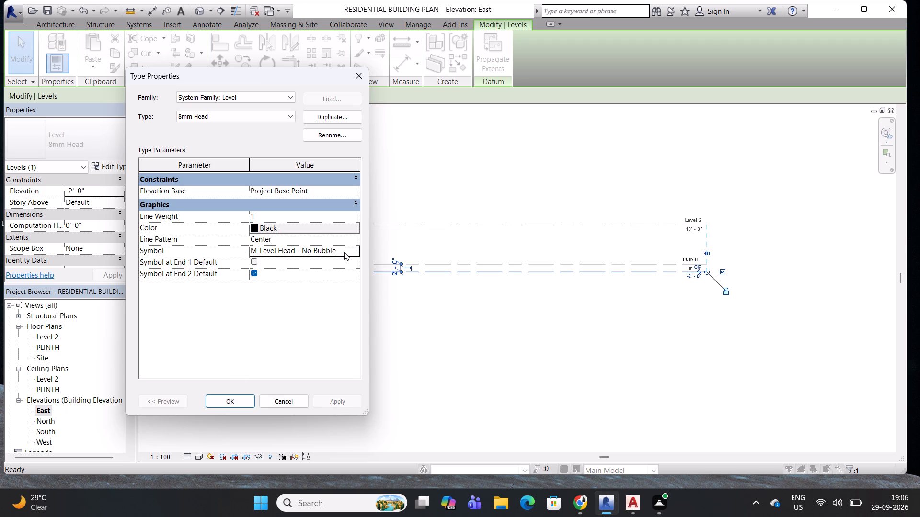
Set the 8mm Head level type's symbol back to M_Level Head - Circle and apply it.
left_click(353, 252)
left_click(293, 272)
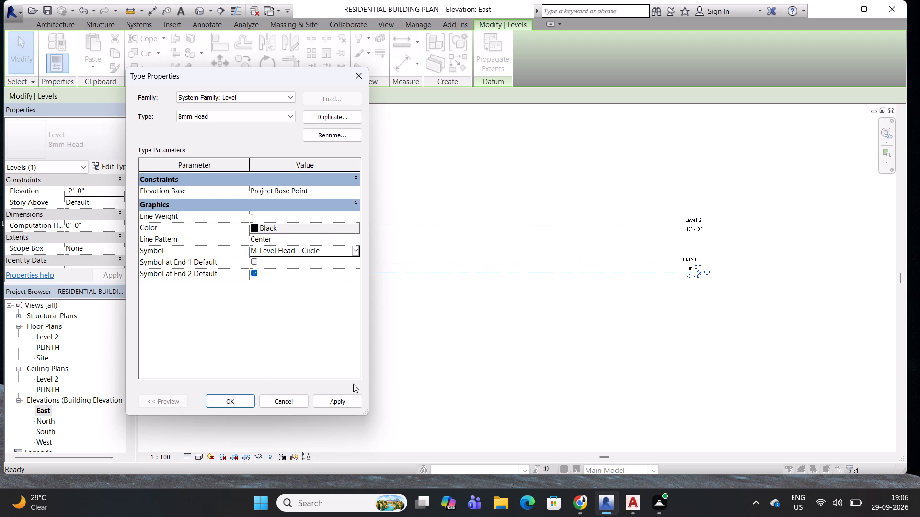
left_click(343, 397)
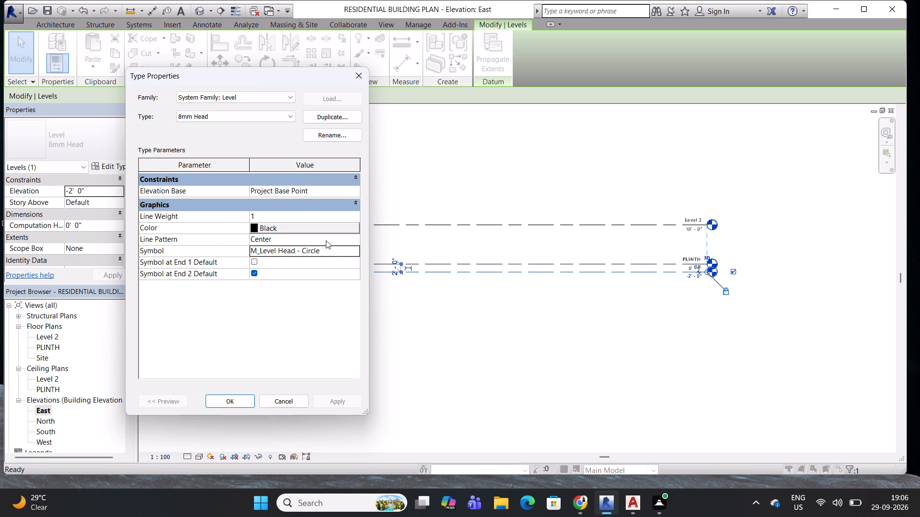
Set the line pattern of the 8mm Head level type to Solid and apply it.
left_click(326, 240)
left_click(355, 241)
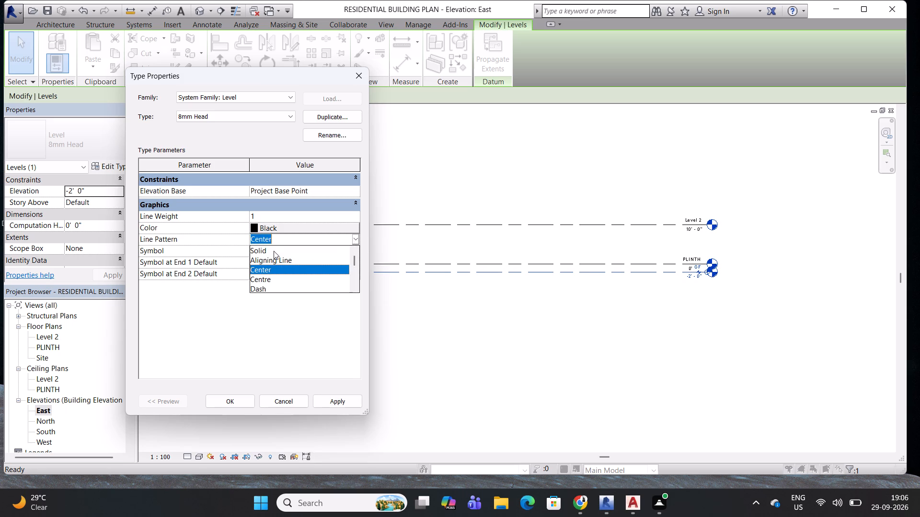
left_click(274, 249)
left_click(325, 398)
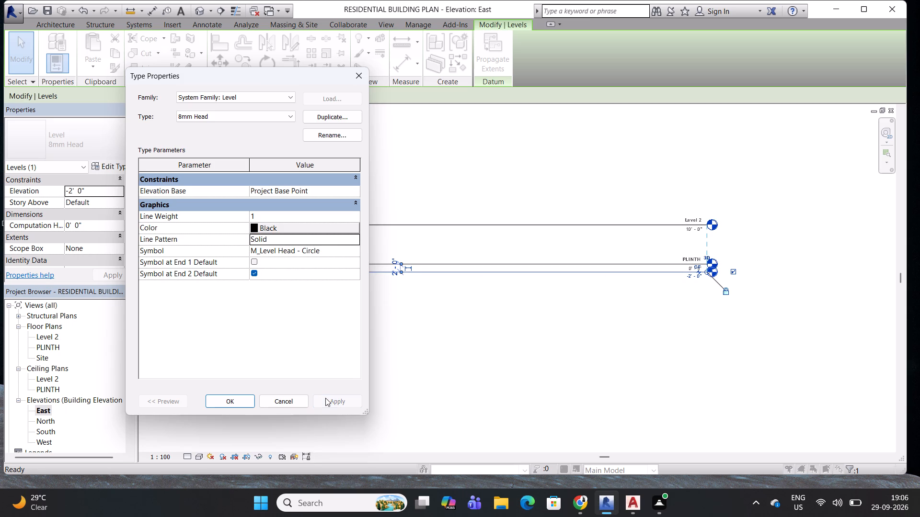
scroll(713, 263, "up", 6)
Set the line pattern of the 8mm Head level type to Aligning Line and accept the type properties.
left_click(354, 238)
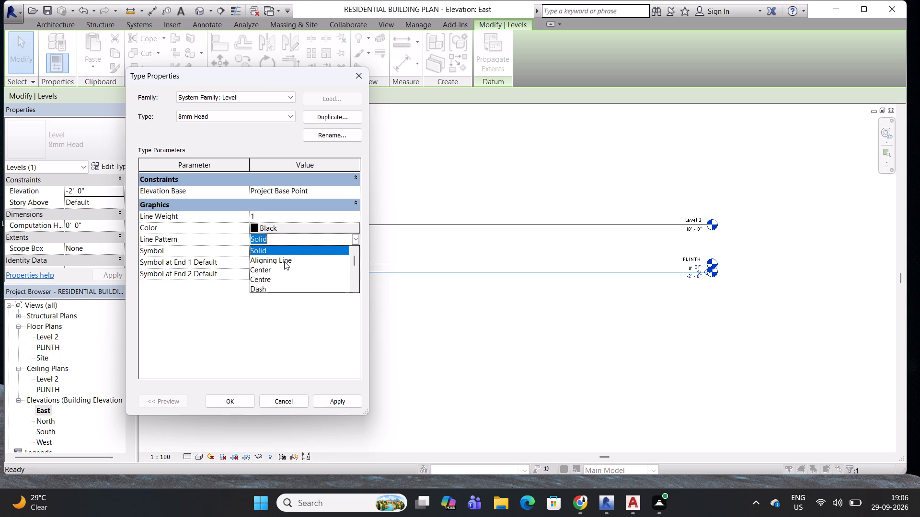
left_click(284, 261)
left_click(342, 396)
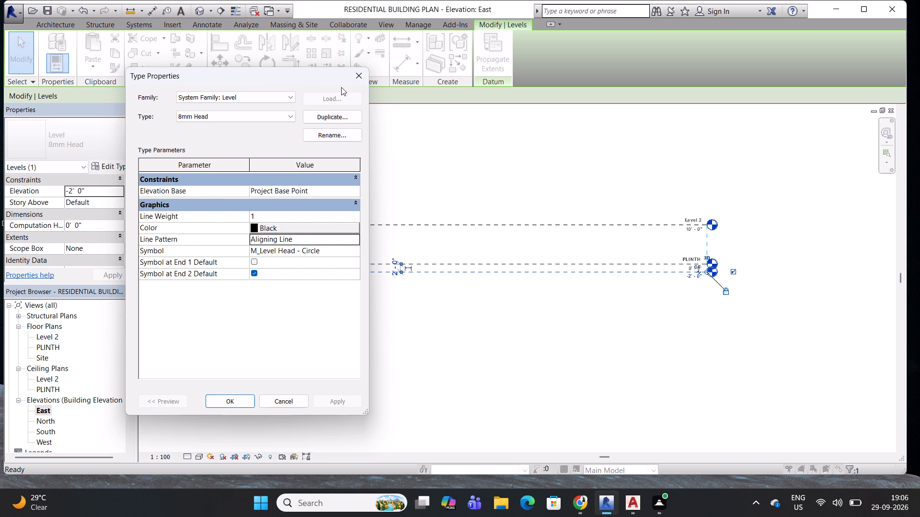
left_click(226, 398)
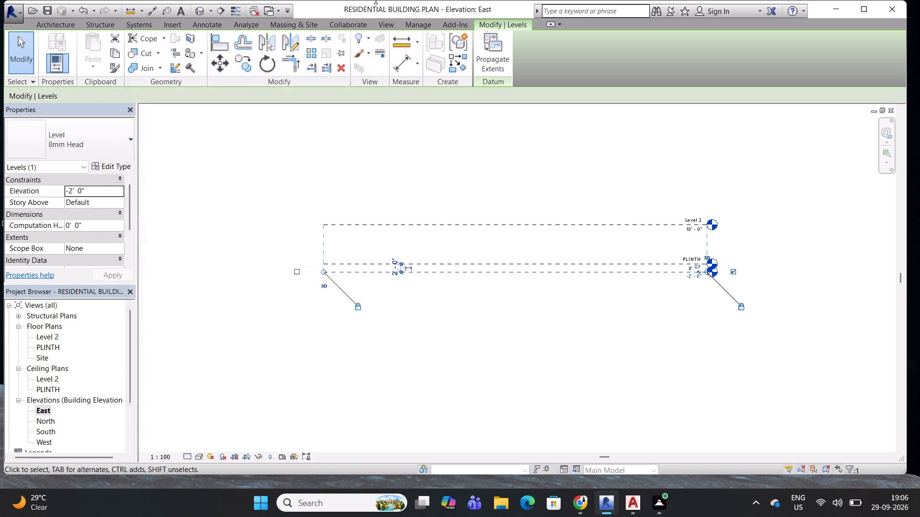
key("Escape")
key("Escape")
key("Escape")
scroll(705, 261, "up", 2)
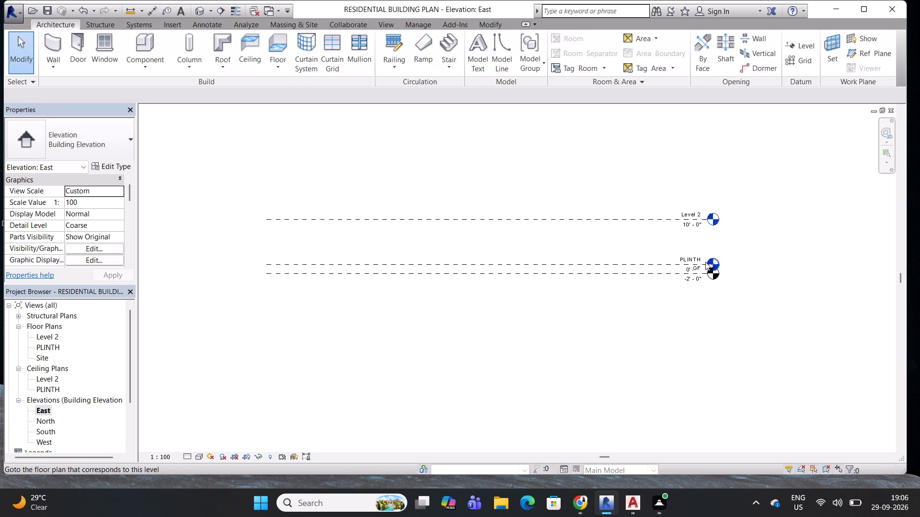
Set the Story Above property of the PLINTH level to Level 2.
scroll(705, 262, "up", 8)
scroll(656, 252, "down", 5)
scroll(661, 293, "down", 2)
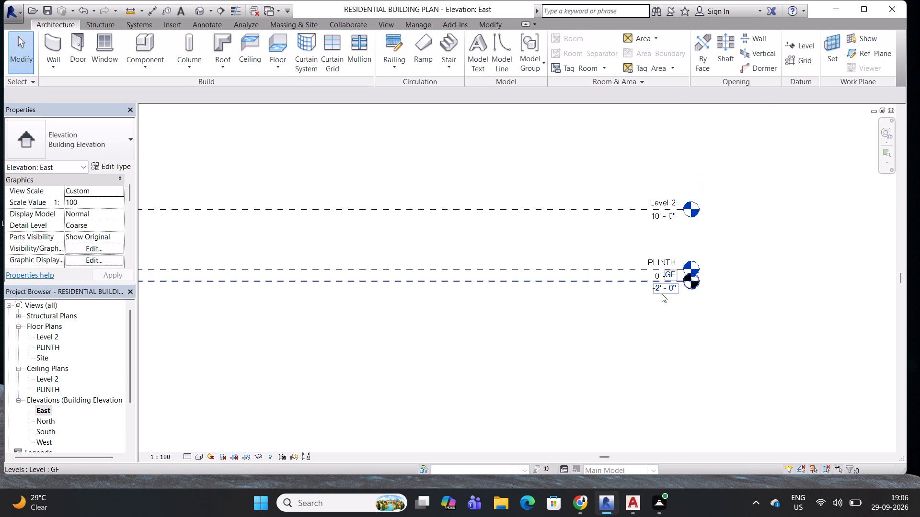
middle_click_drag(662, 294, 718, 323)
left_click(723, 292)
scroll(730, 291, "up", 4)
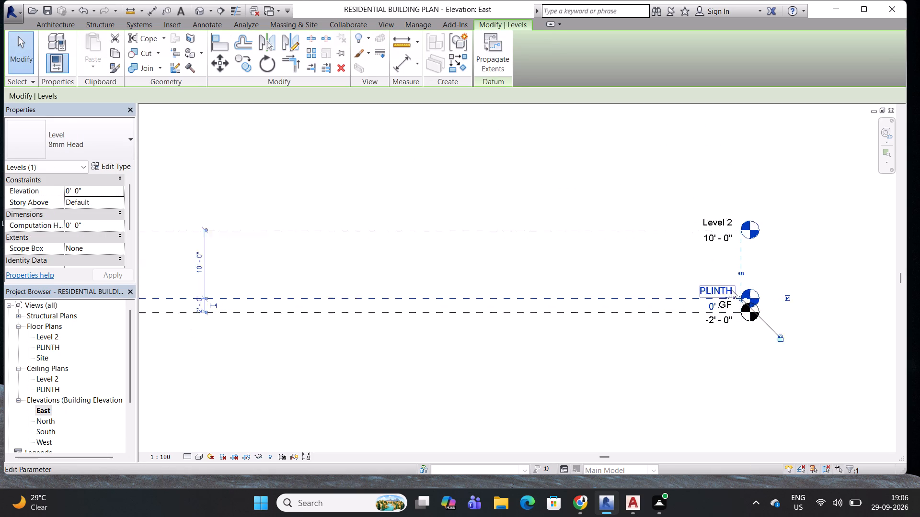
scroll(732, 290, "up", 3)
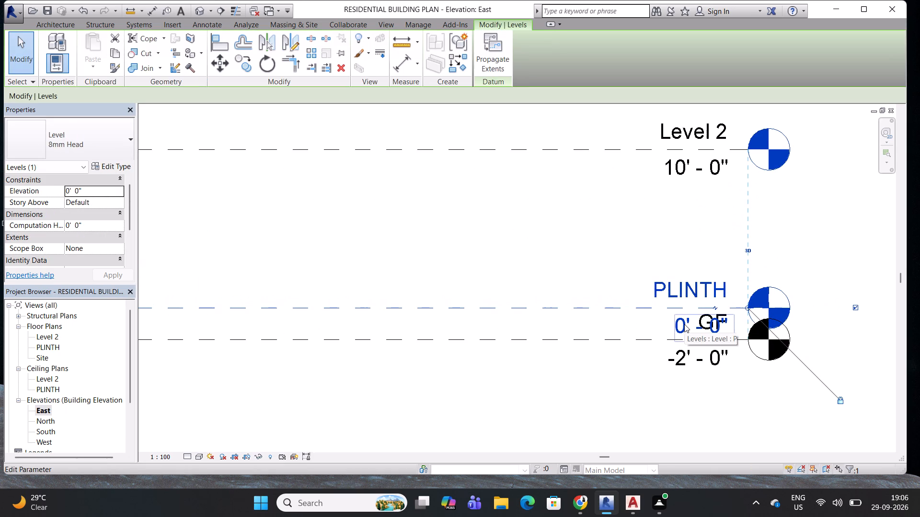
left_click(684, 324)
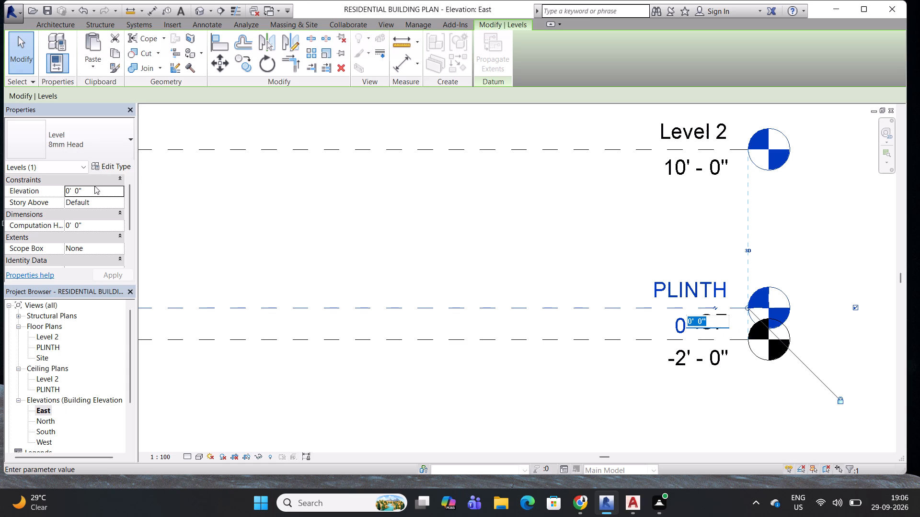
double_click(115, 201)
left_click(87, 224)
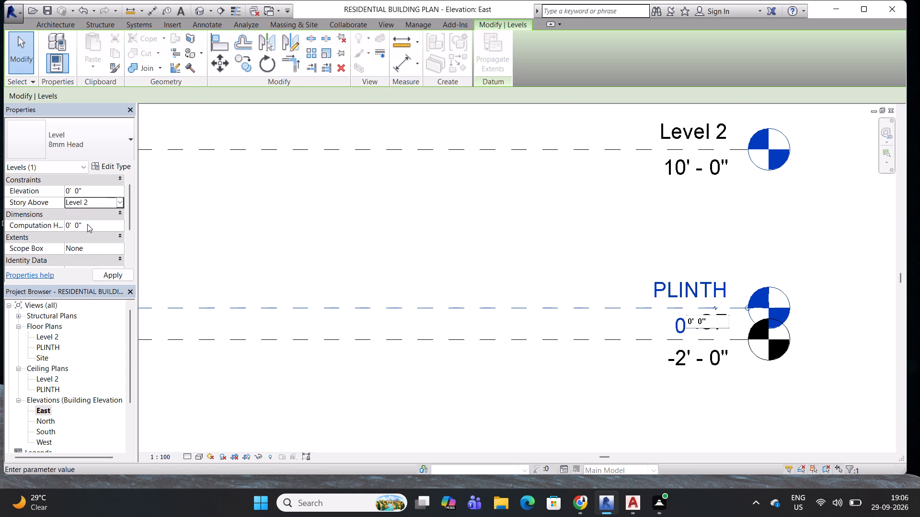
scroll(510, 270, "down", 5)
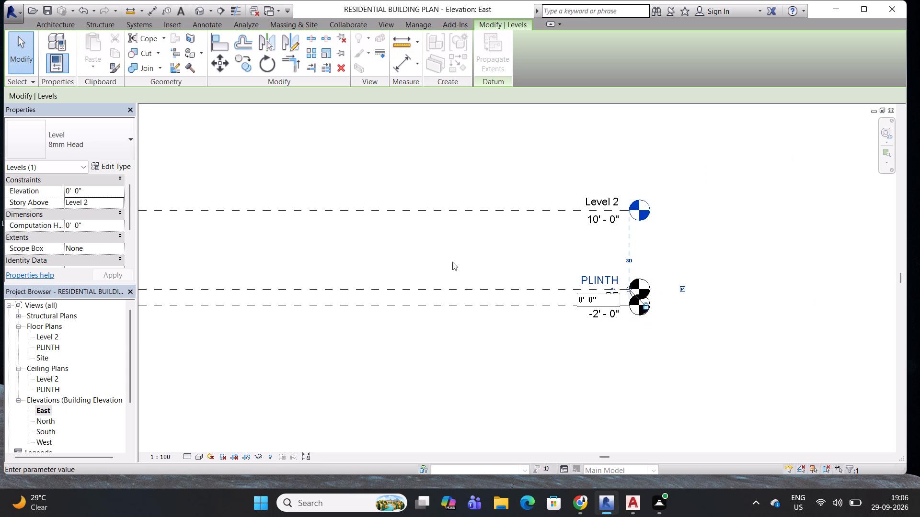
middle_click_drag(452, 262, 546, 266)
key("Escape")
key("Escape")
key("Escape")
key("Escape")
key("Escape")
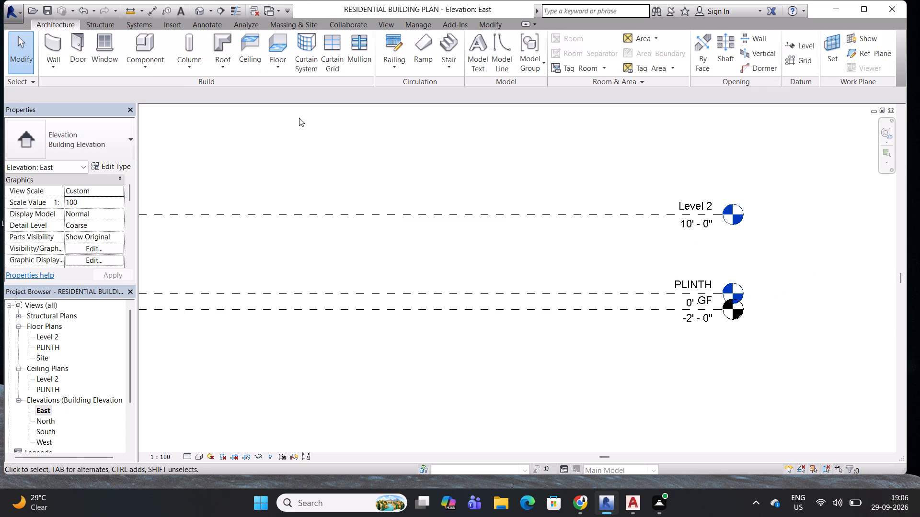
Review the type properties of the GF level and close them.
left_click(506, 293)
scroll(746, 283, "up", 3)
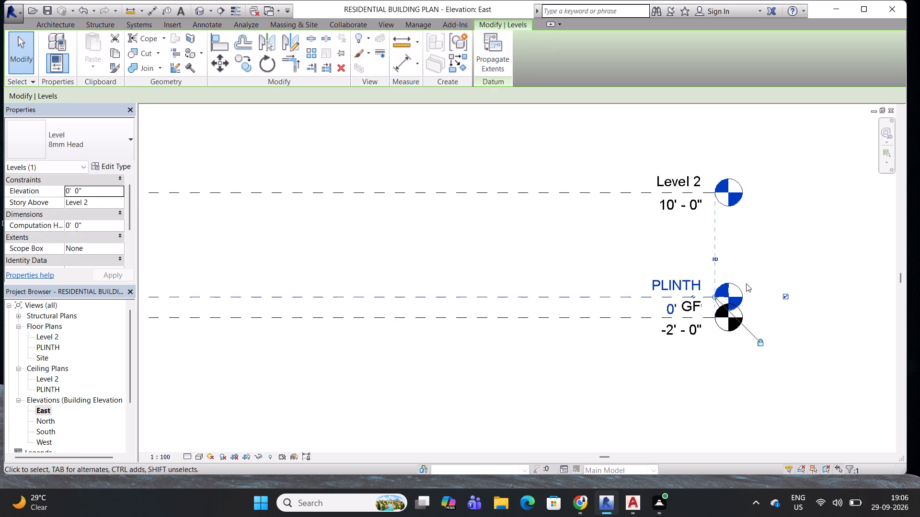
key("Escape")
left_click(683, 308)
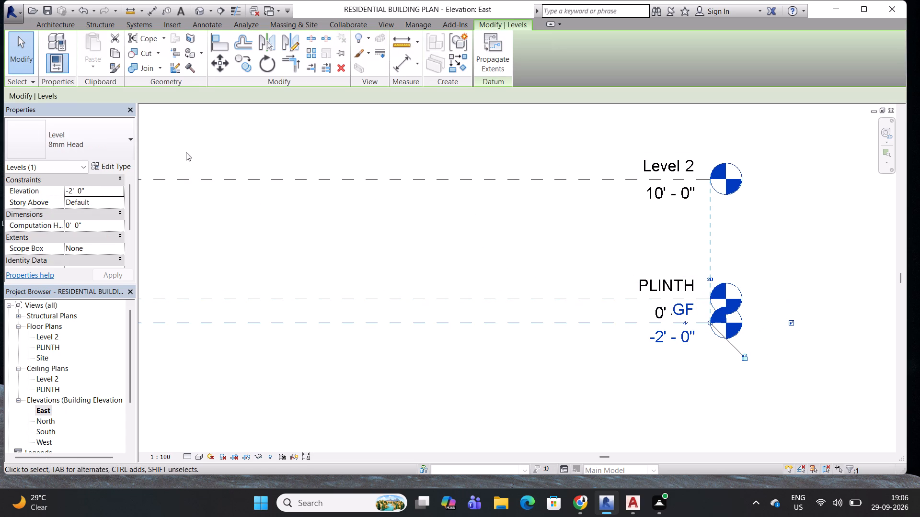
left_click(110, 161)
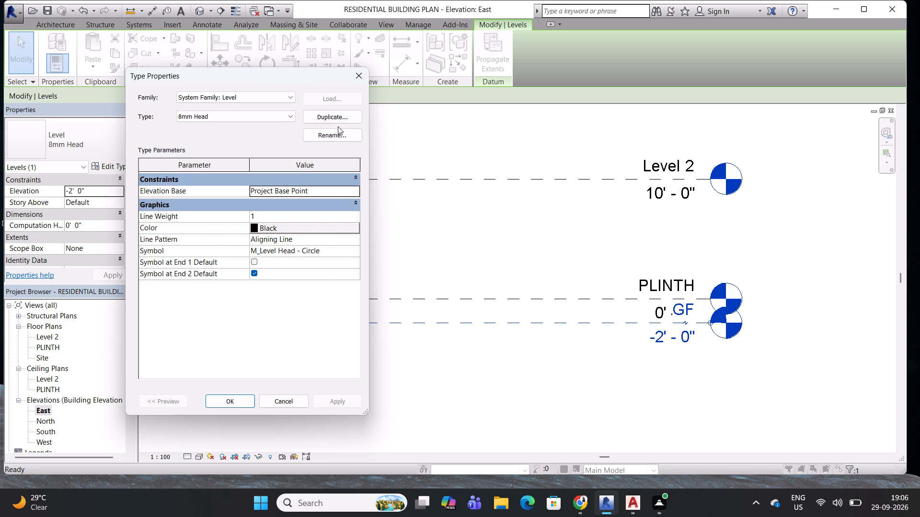
left_click(357, 81)
key("Escape")
key("Escape")
Set the elevation of Level 2 to 10' 6" in the East elevation.
scroll(556, 233, "down", 3)
middle_click_drag(583, 215, 625, 236)
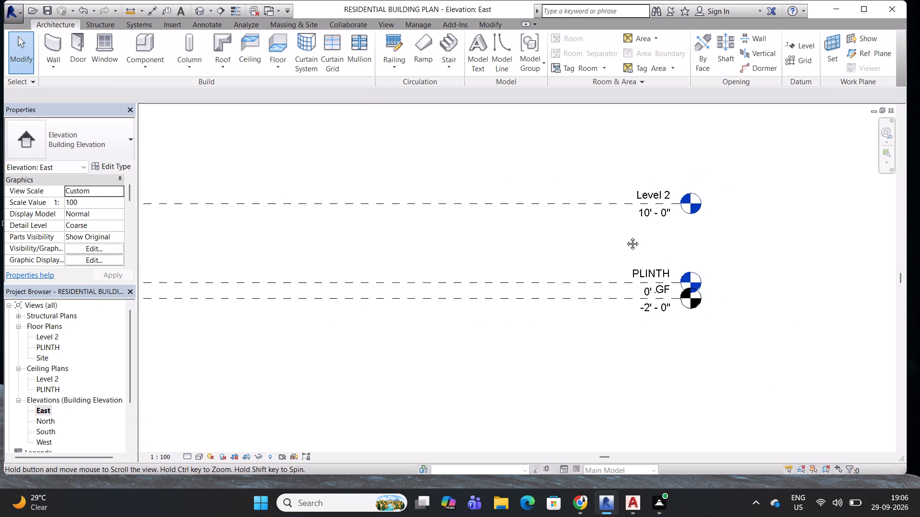
middle_click_drag(625, 236, 731, 269)
scroll(636, 246, "down", 2)
middle_click_drag(640, 247, 589, 242)
scroll(699, 253, "up", 3)
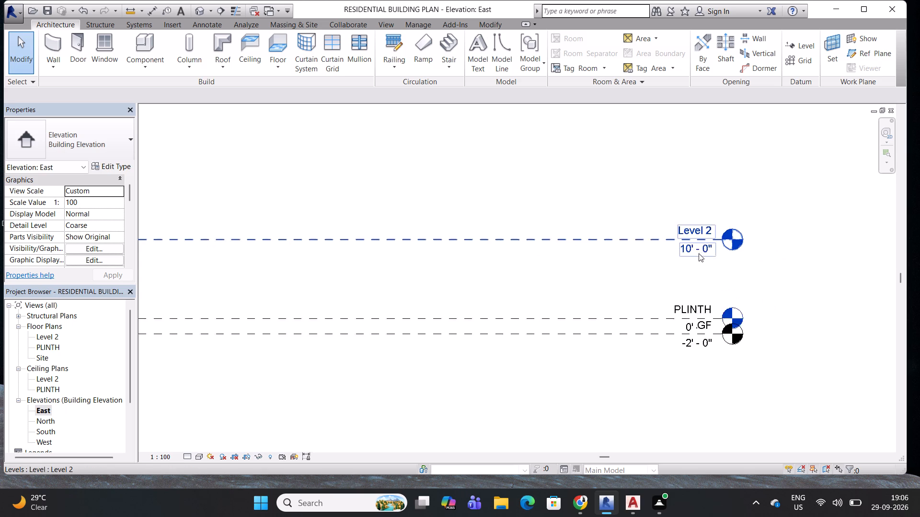
double_click(705, 249)
left_click(707, 249)
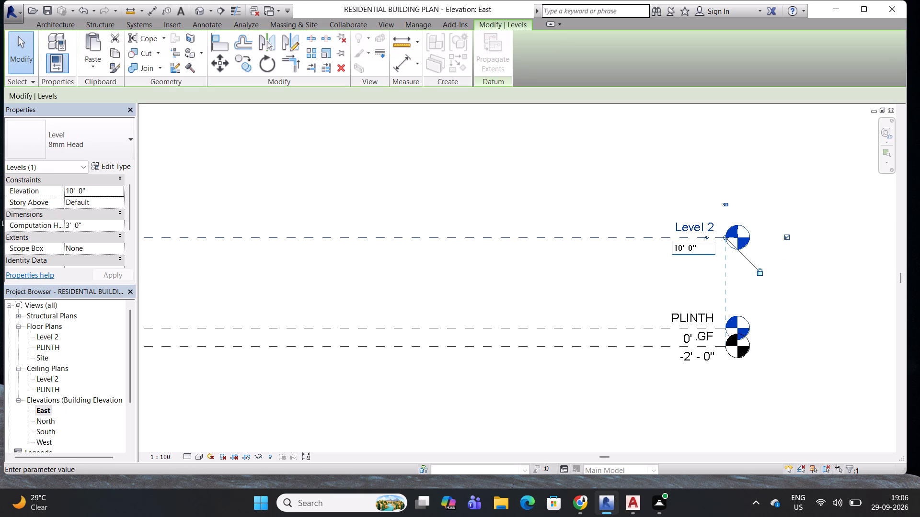
left_click(693, 249)
key("BackSpace")
key("6")
key("Return")
scroll(592, 273, "down", 5)
middle_click_drag(578, 275, 629, 283)
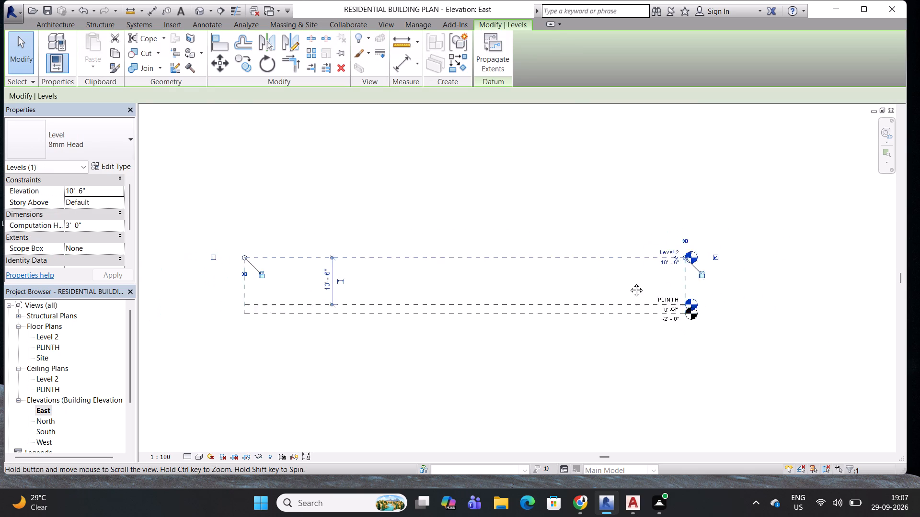
middle_click_drag(629, 283, 652, 285)
key("Escape")
key("Escape")
key("Escape")
left_click(518, 210)
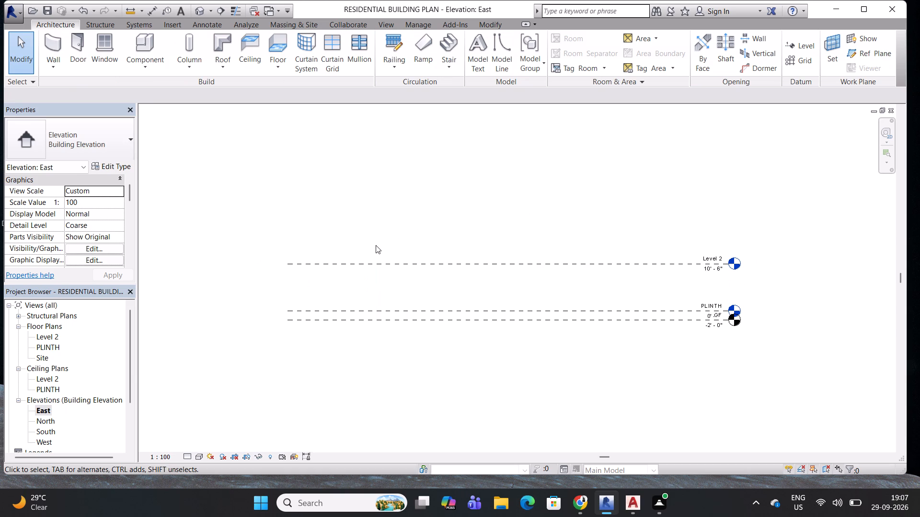
Save the project.
key("ctrl+s")
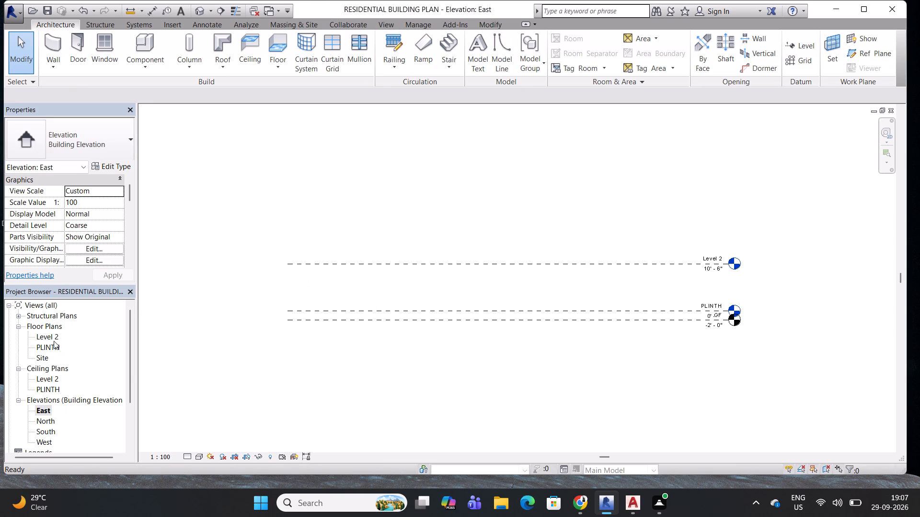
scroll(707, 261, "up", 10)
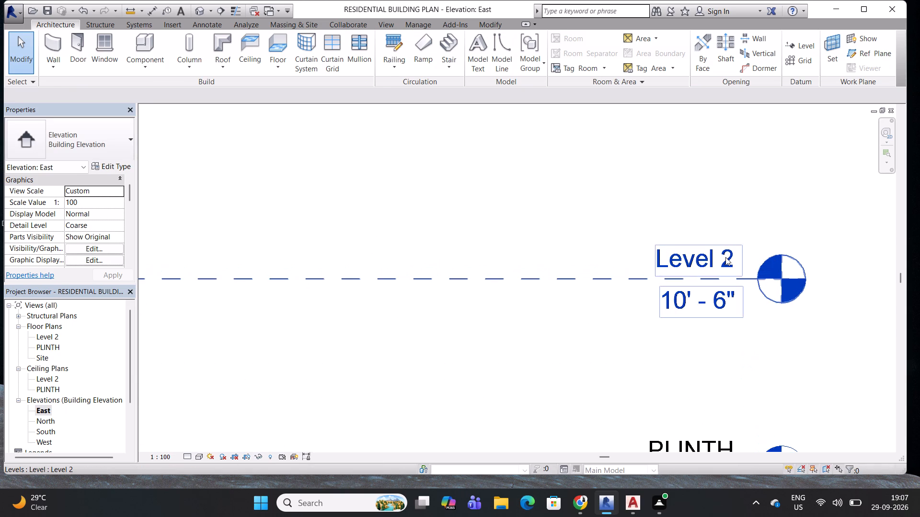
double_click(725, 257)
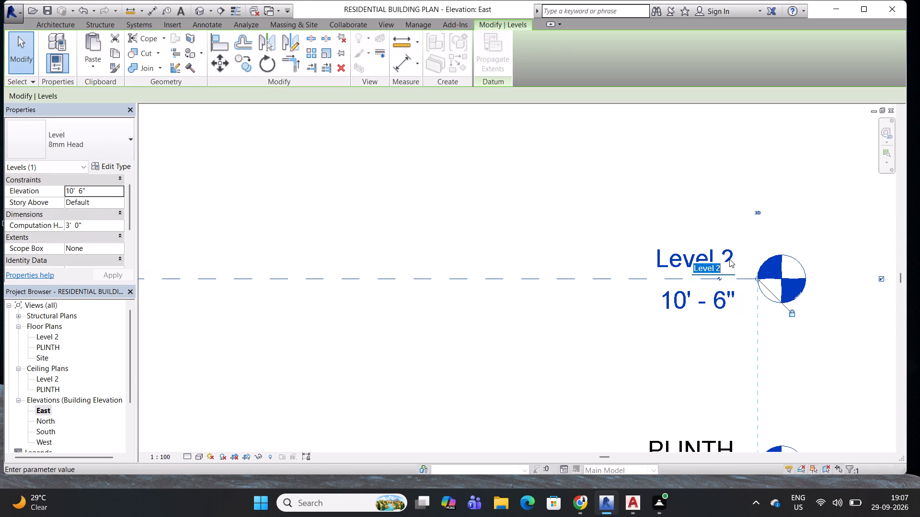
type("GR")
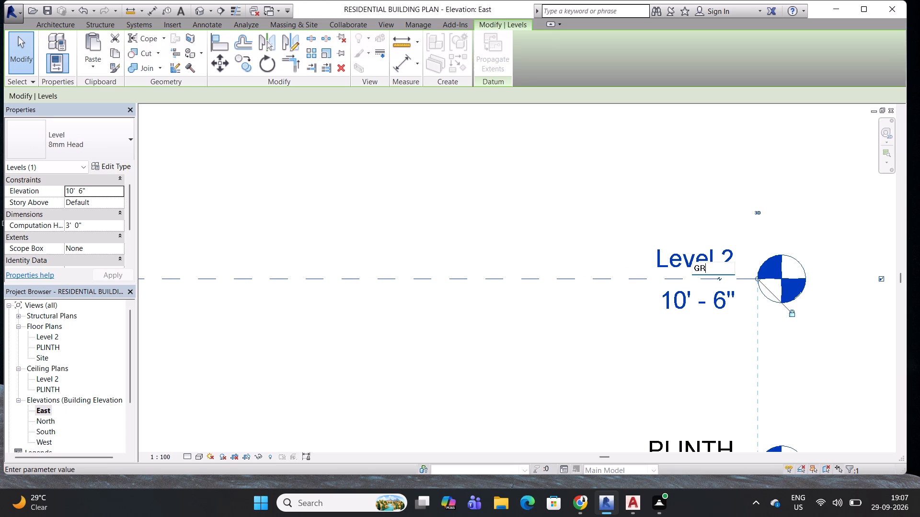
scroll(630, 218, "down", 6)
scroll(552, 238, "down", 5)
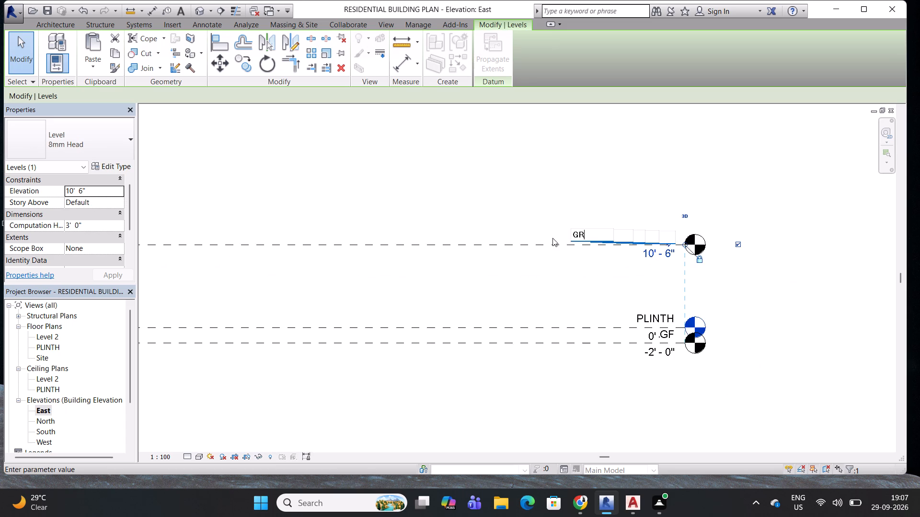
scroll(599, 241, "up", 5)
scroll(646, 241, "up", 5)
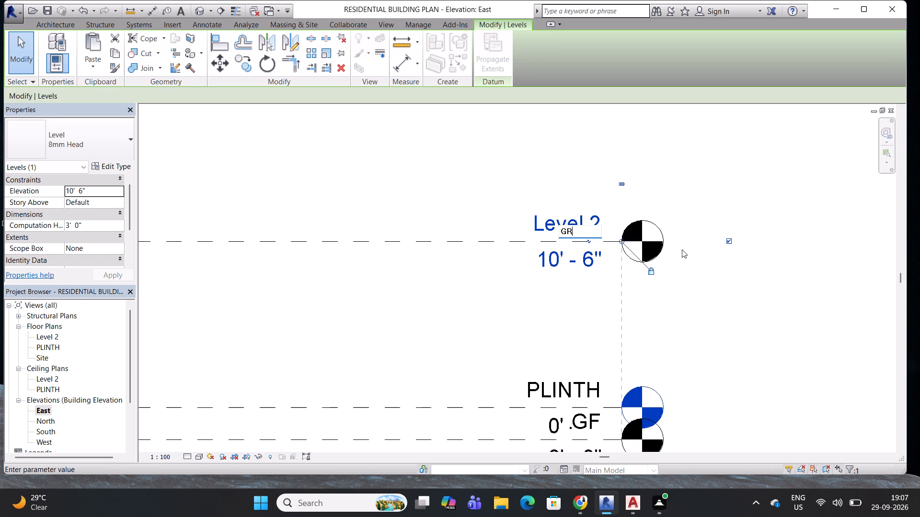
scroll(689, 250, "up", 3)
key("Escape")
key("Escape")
Rename the GF level at elevation -2' 0" as GL.
scroll(689, 250, "down", 6)
scroll(625, 389, "up", 4)
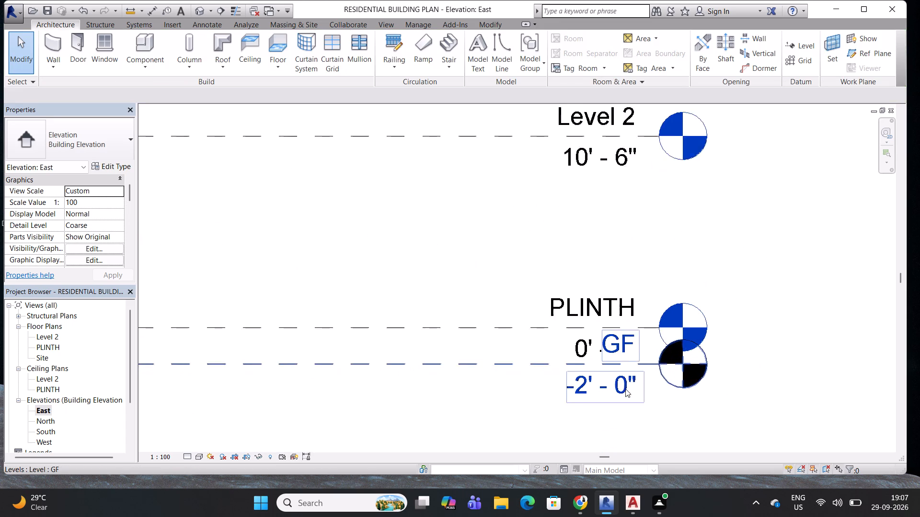
scroll(625, 389, "up", 1)
double_click(628, 345)
left_click(627, 346)
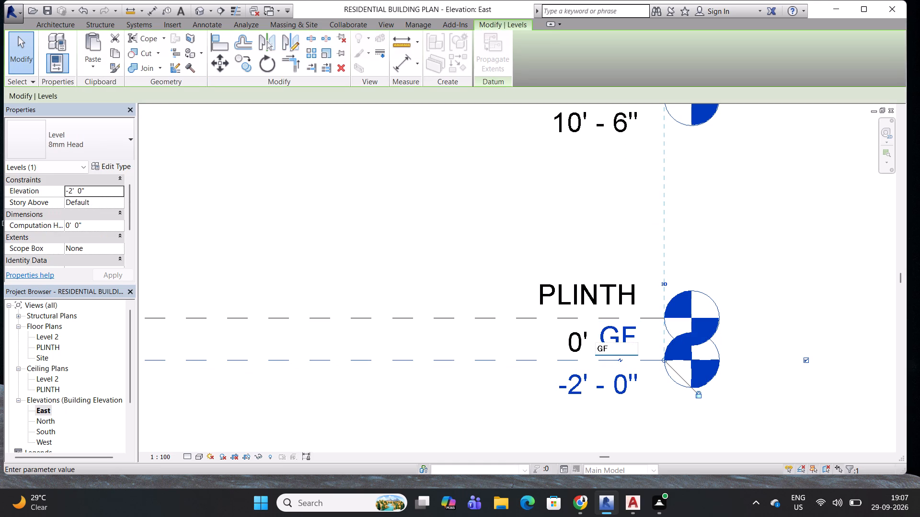
key("BackSpace")
key("l")
left_click(429, 176)
Rename Level 2 as GF, along with its corresponding floor plan and ceiling plan views.
scroll(619, 228, "down", 3)
middle_click_drag(620, 221, 605, 354)
double_click(598, 255)
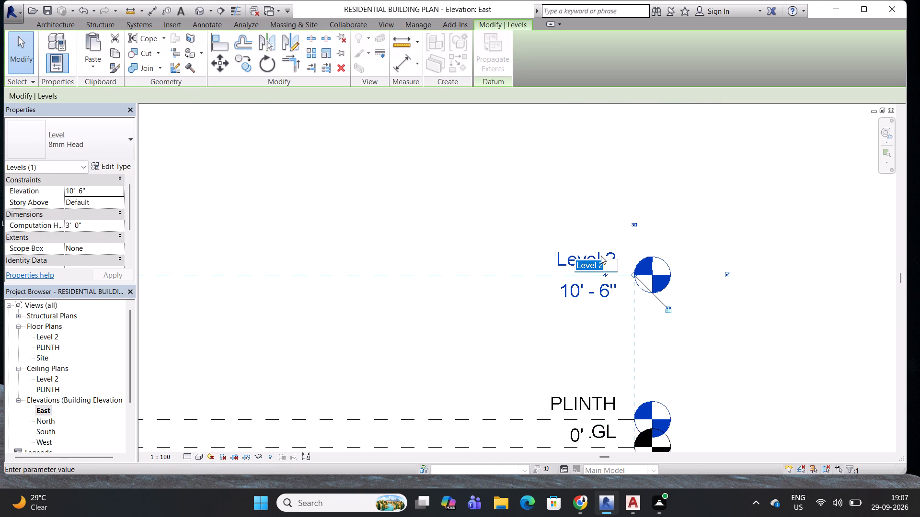
type("GF")
left_click(497, 199)
left_click(494, 258)
scroll(552, 246, "down", 3)
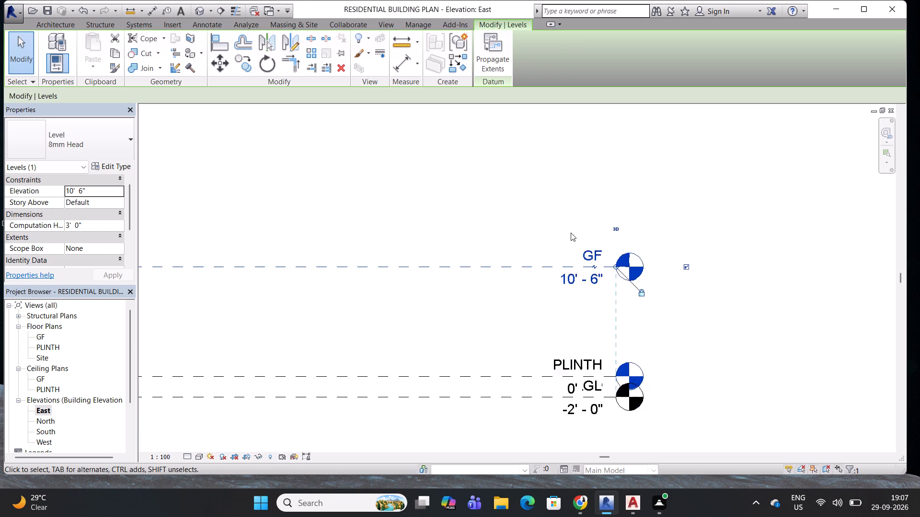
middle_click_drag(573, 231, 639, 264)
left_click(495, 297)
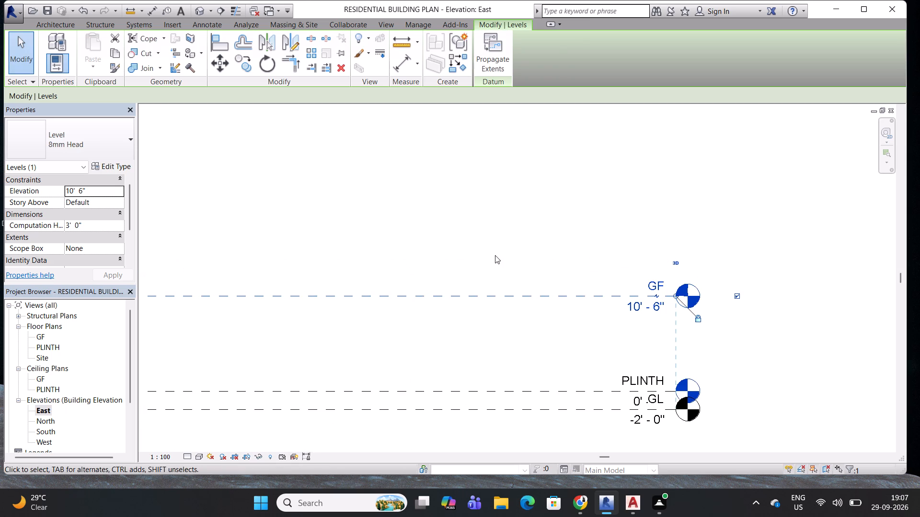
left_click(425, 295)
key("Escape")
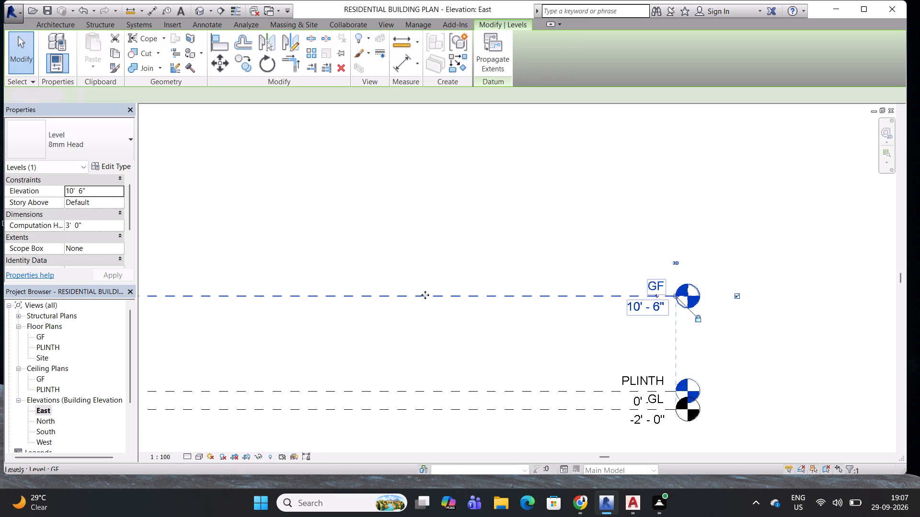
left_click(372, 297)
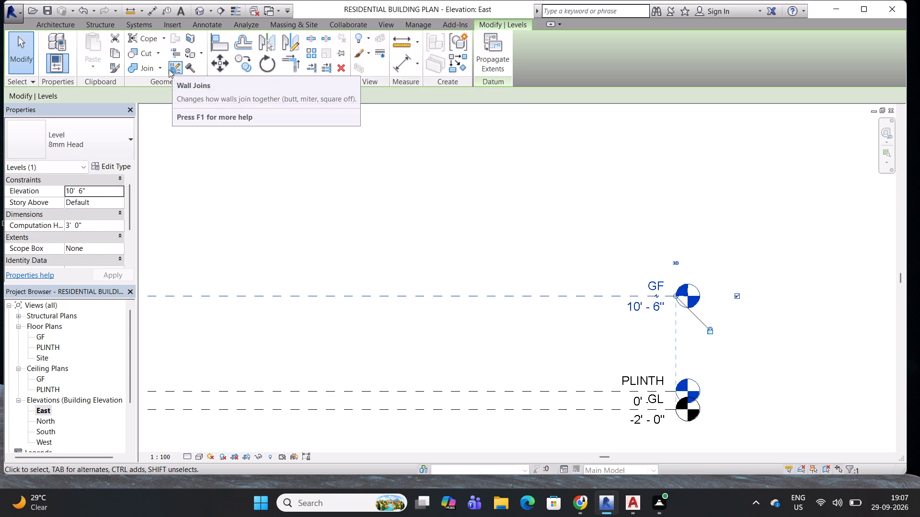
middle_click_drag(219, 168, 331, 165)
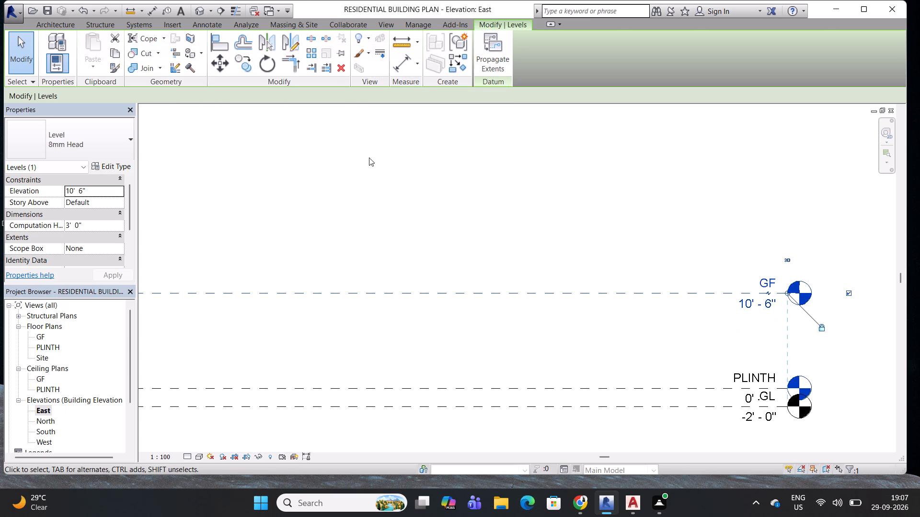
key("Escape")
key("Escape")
Copy the GF level vertically upward by 10.5' to create a new level above it.
scroll(418, 160, "down", 4)
type("CO")
key("space")
left_click(433, 242)
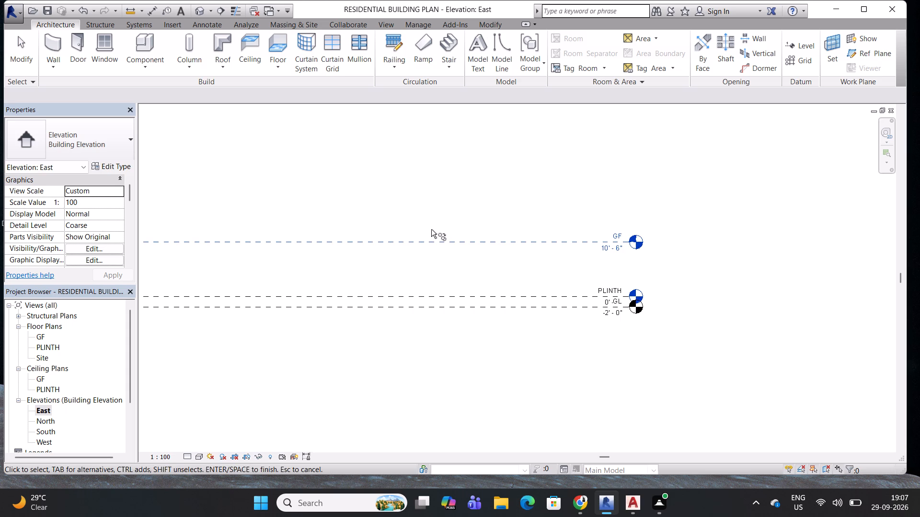
left_click(429, 241)
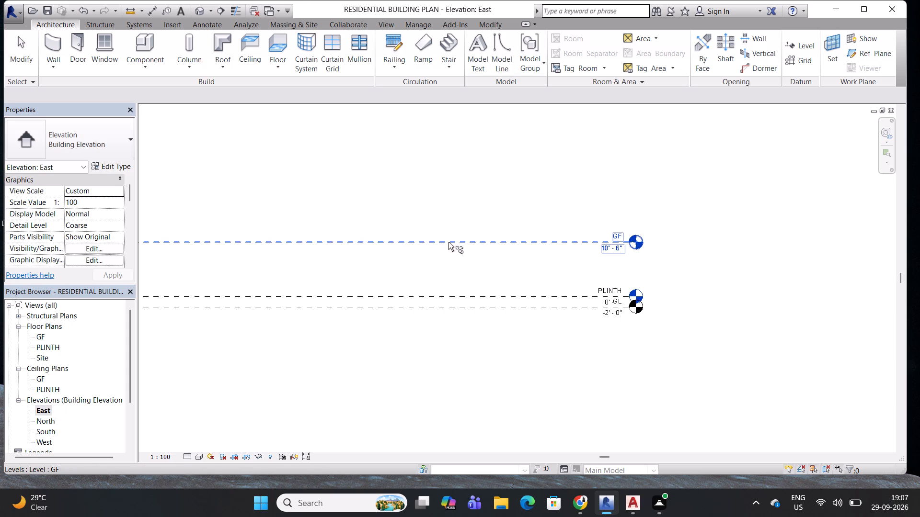
key("space")
left_click(585, 242)
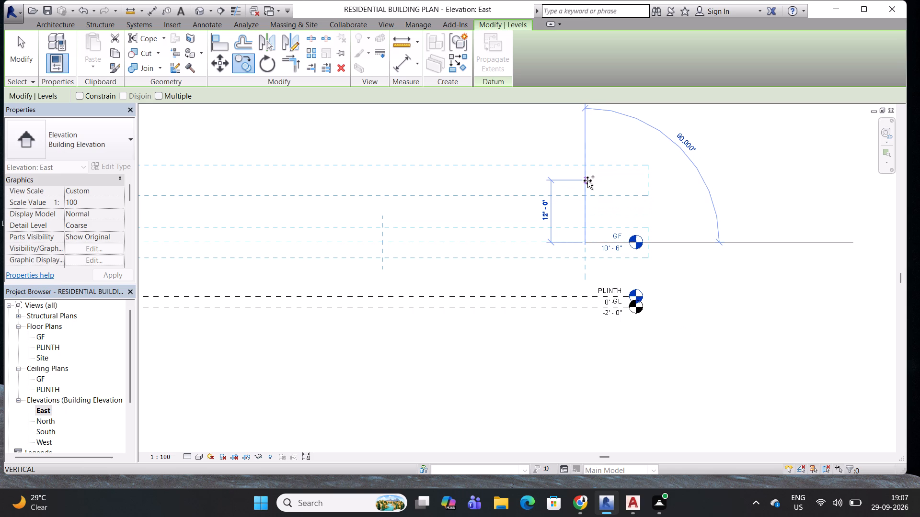
type("10.5'")
key("Return")
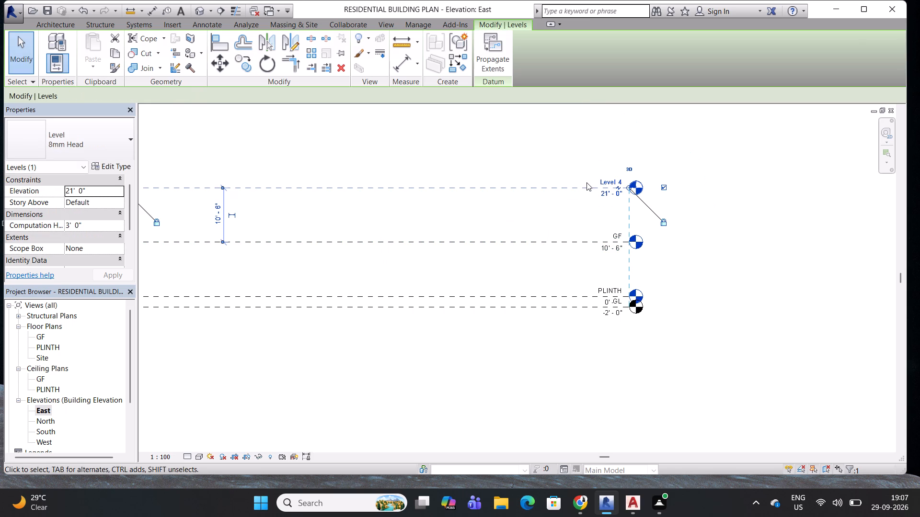
middle_click_drag(600, 221, 598, 245)
key("Escape")
key("Escape")
key("Escape")
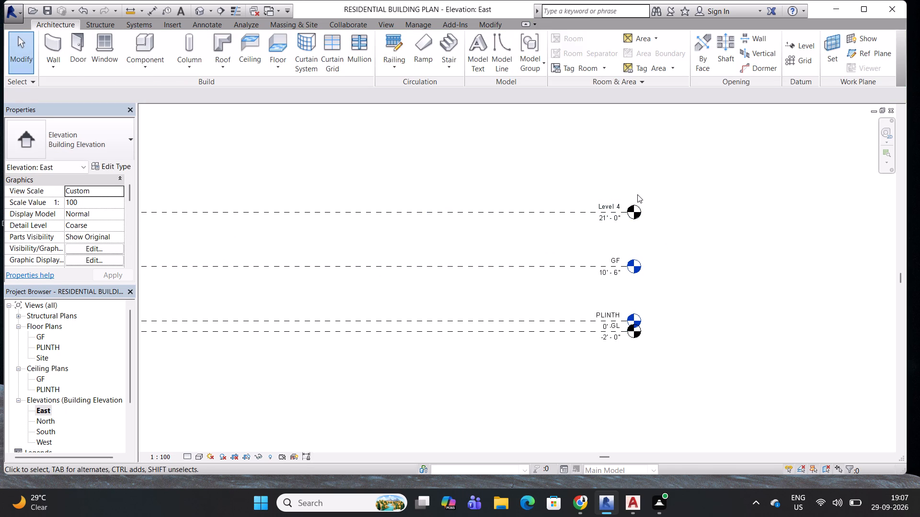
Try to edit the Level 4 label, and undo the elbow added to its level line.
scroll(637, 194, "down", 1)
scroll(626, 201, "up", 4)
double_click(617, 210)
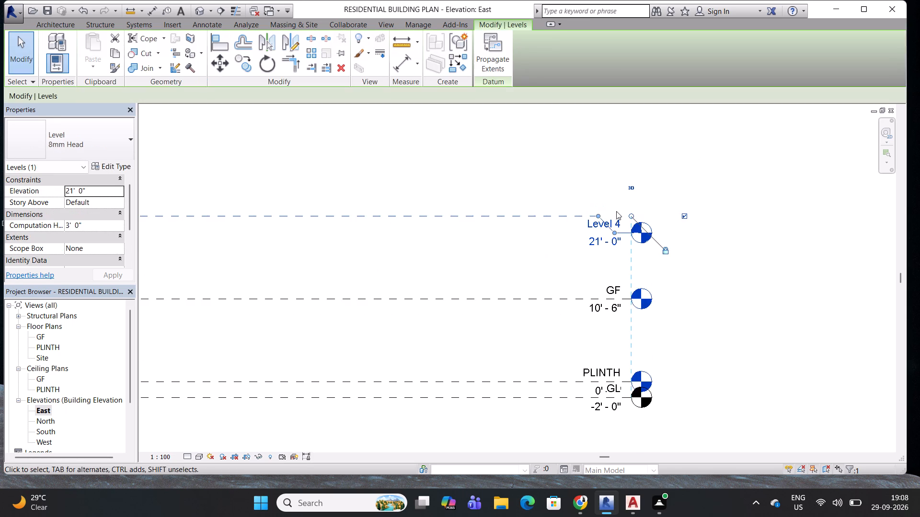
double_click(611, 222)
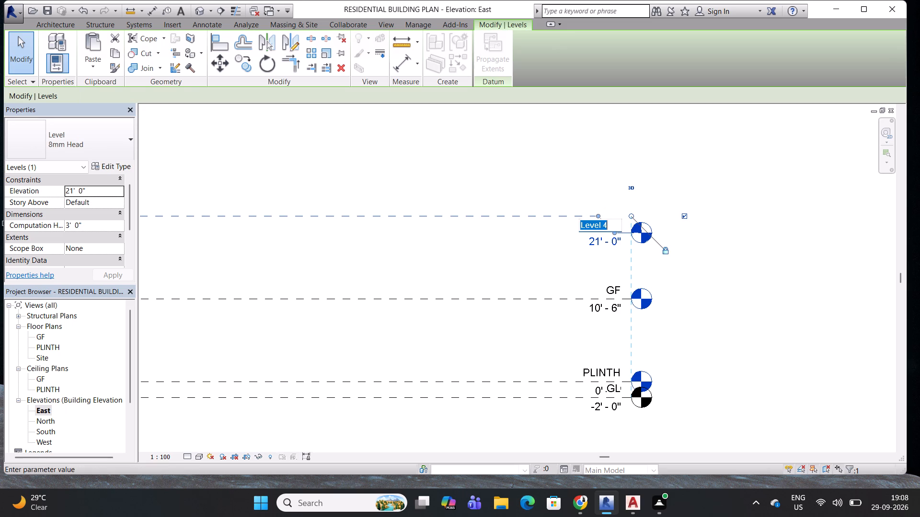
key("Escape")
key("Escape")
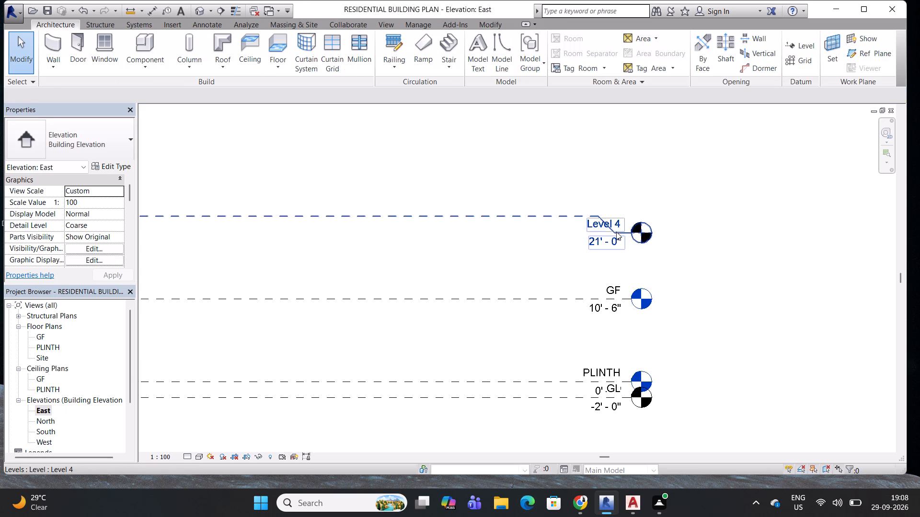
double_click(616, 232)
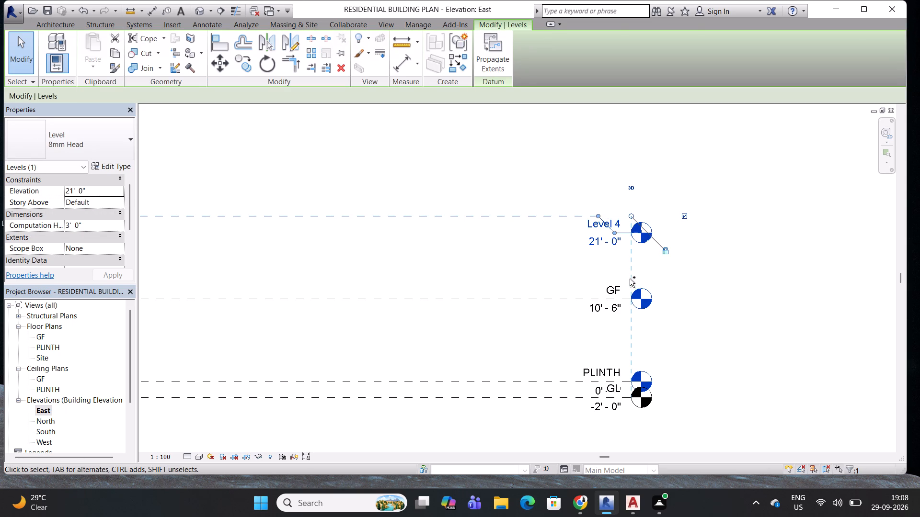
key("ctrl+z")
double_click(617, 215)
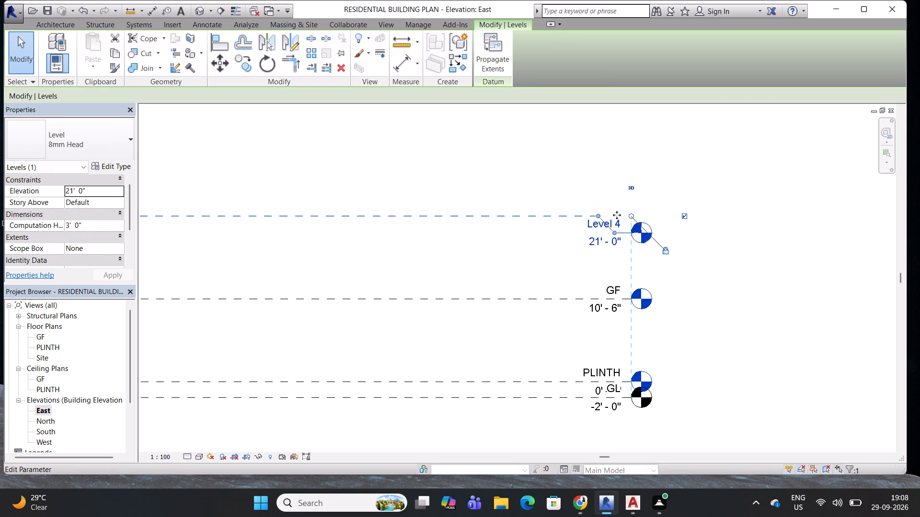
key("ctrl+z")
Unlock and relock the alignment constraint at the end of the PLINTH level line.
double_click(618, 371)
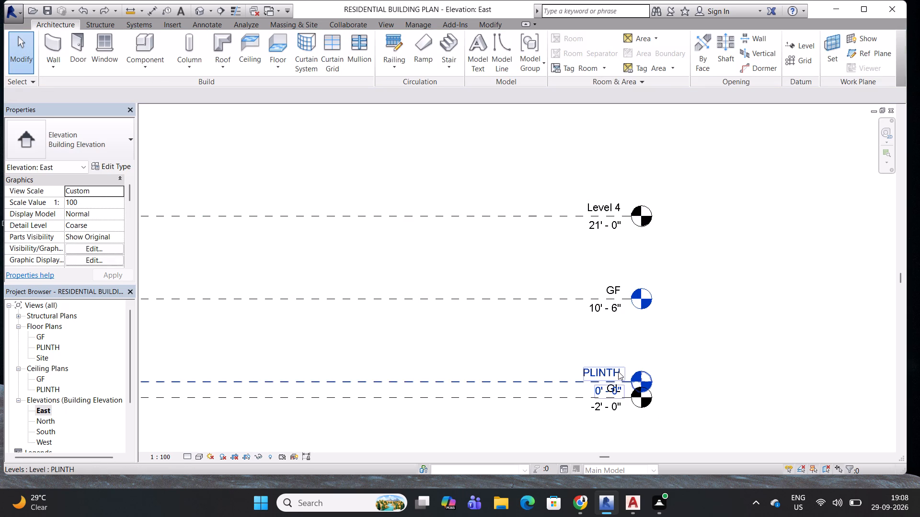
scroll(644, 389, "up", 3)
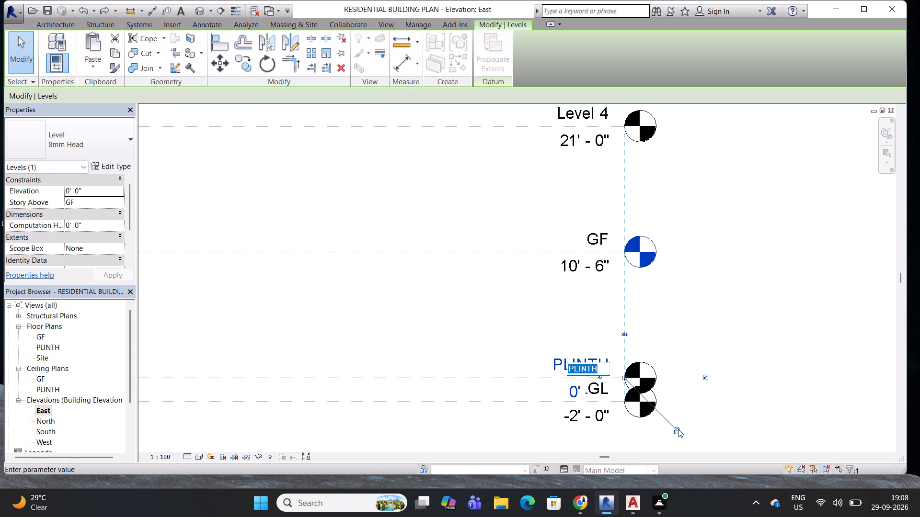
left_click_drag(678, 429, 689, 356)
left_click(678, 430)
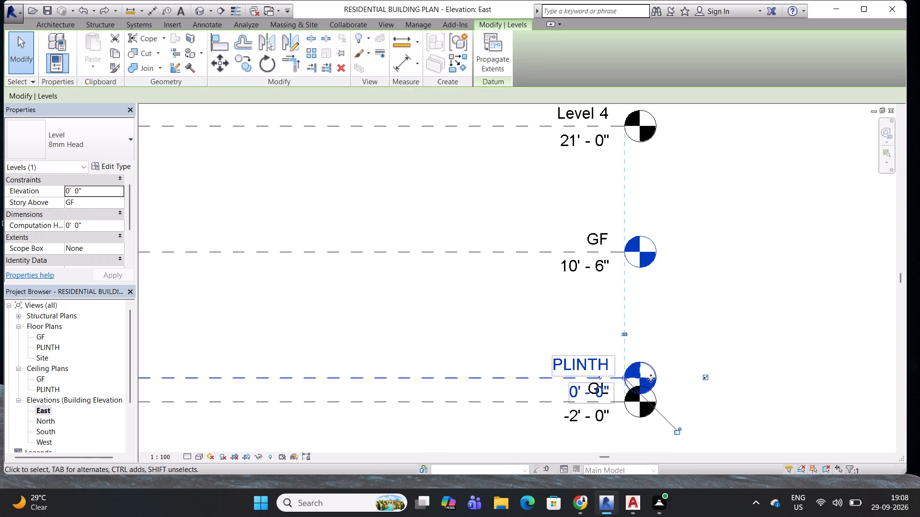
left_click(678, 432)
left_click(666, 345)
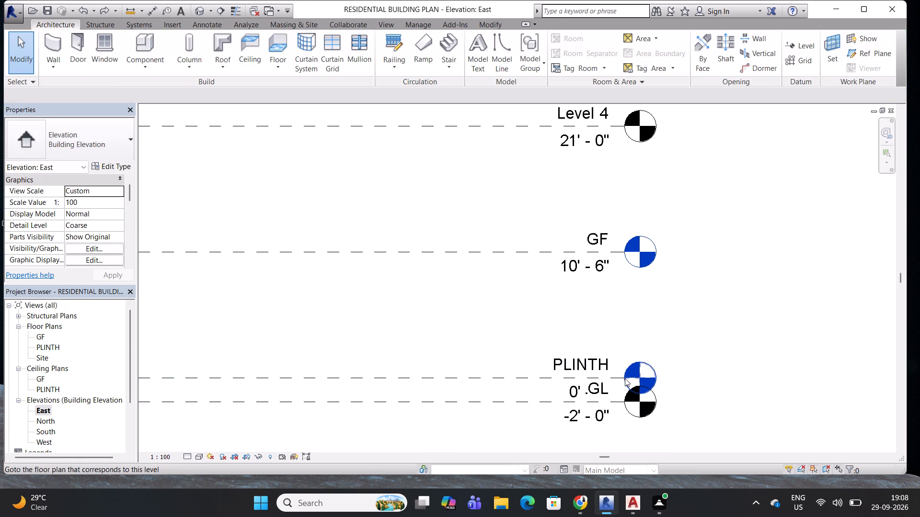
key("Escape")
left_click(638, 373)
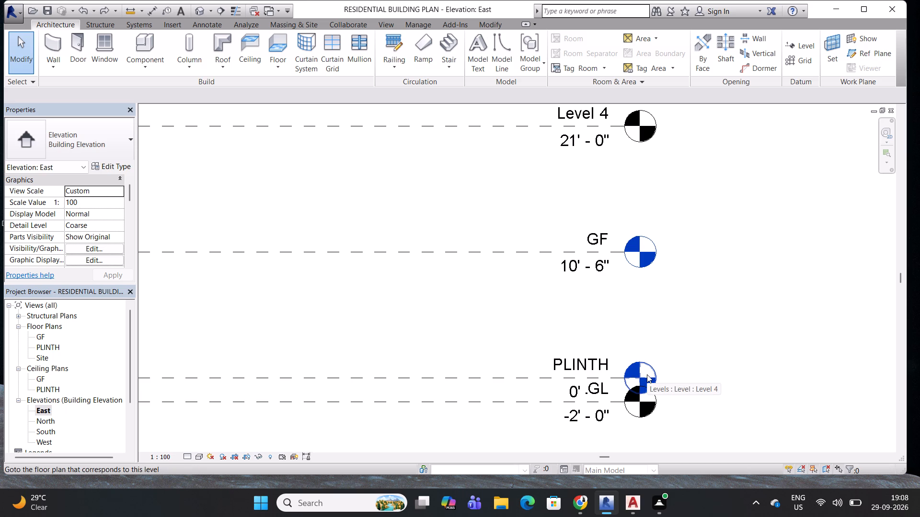
Set the 12.5mm Square elevation tag's Elevation Mark to M_Elevation Mark Body_Circle-10mm : Filled Arrow in the Building Elevation type properties.
left_click(106, 162)
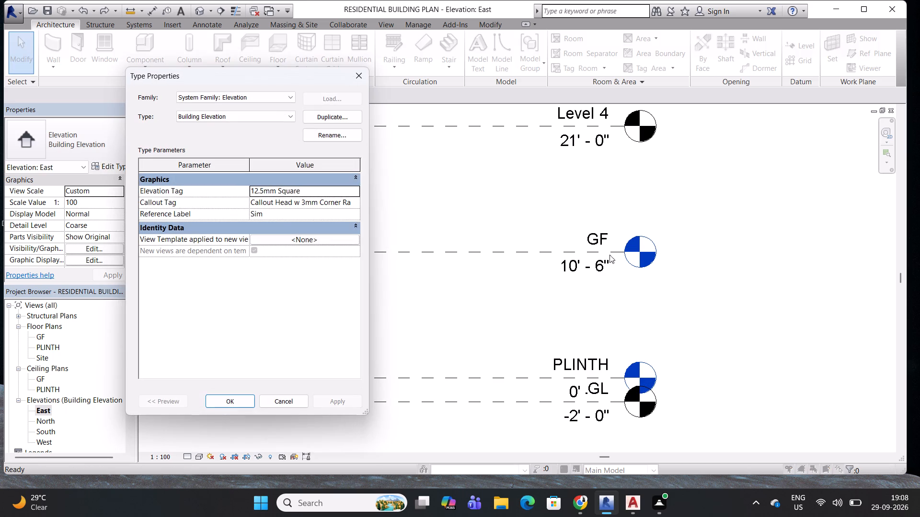
left_click(345, 189)
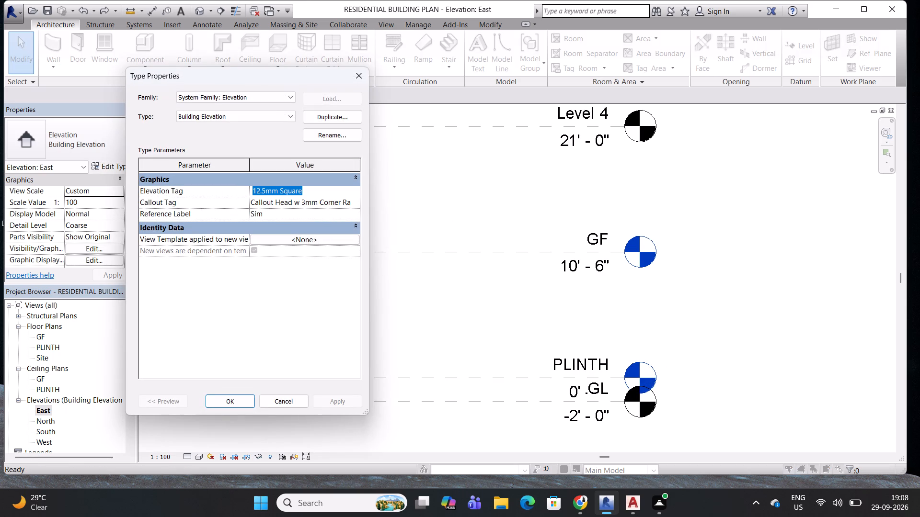
left_click(356, 191)
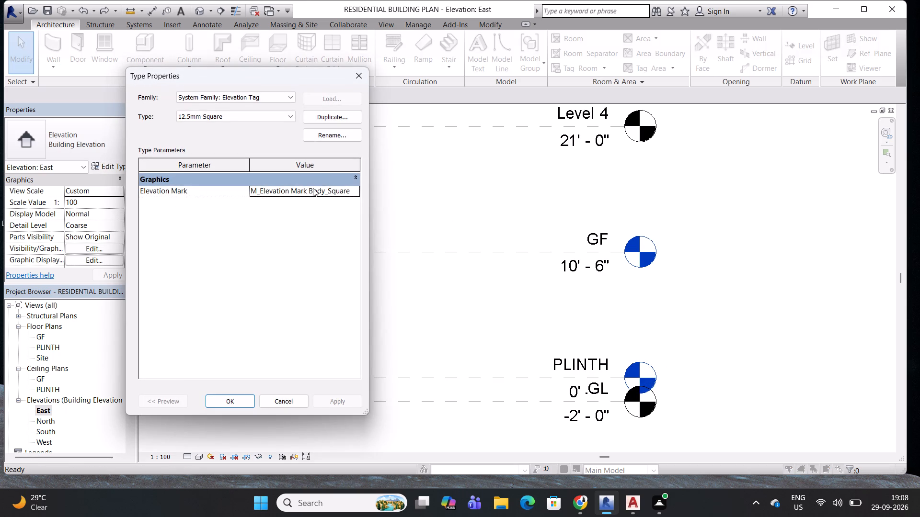
left_click(354, 190)
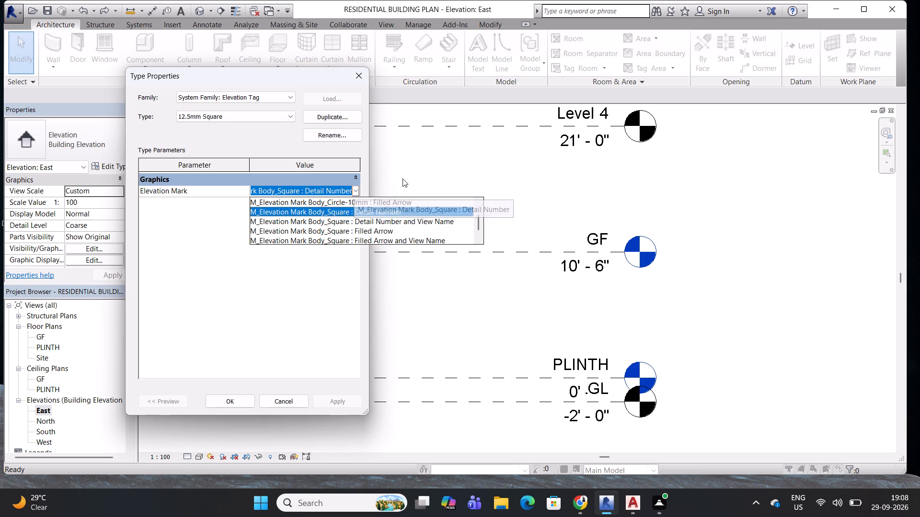
left_click(364, 203)
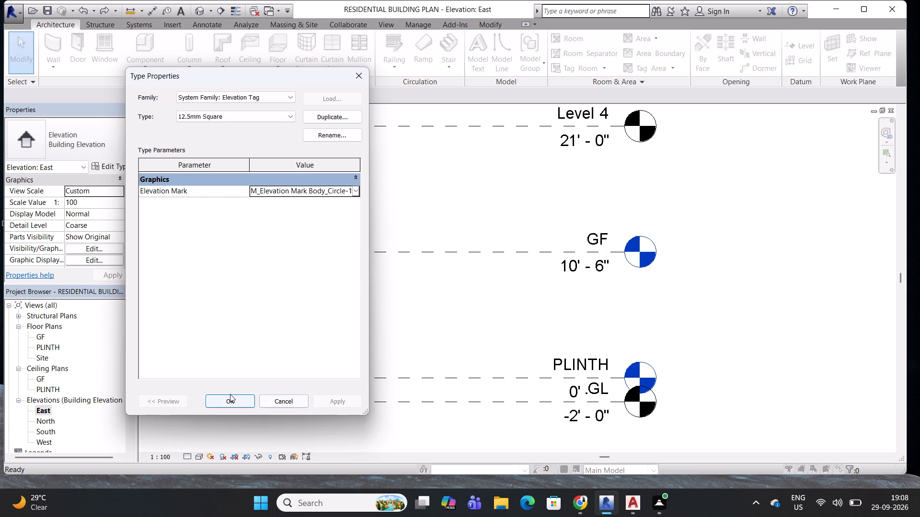
left_click(221, 395)
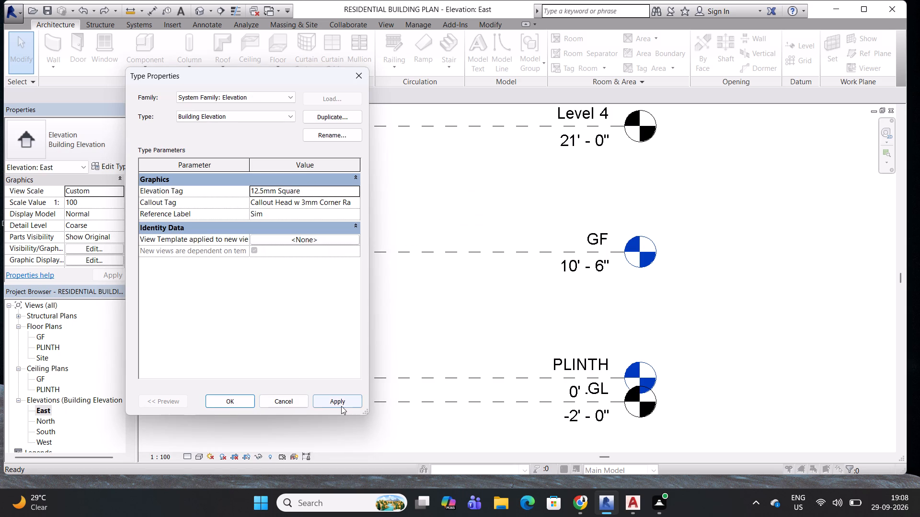
left_click(342, 402)
Set the Building Elevation callout tag's Callout Head to M_Callout Head : metric callout and apply the type properties.
left_click(360, 192)
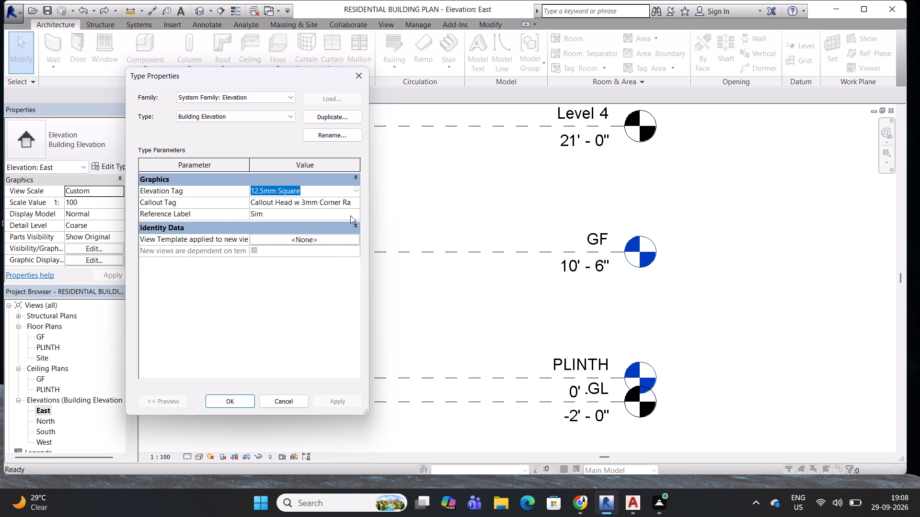
left_click(351, 215)
left_click(354, 214)
left_click(354, 201)
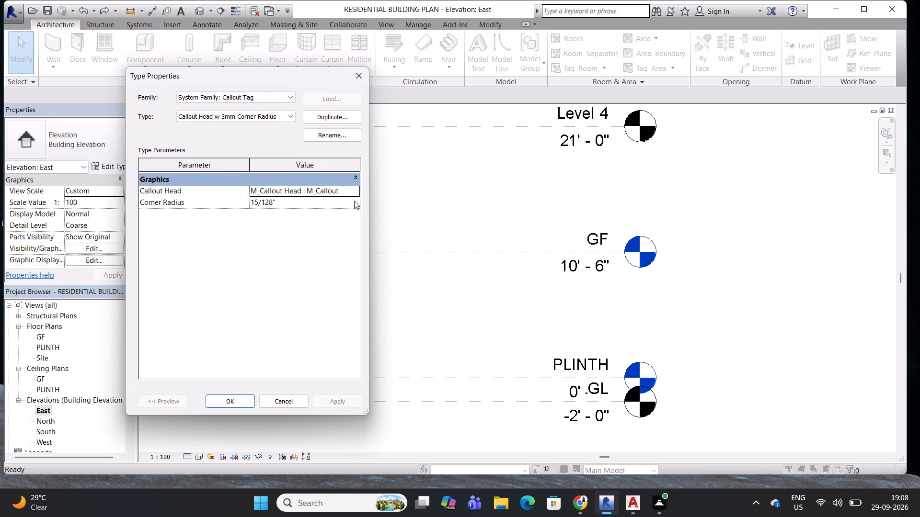
left_click(352, 202)
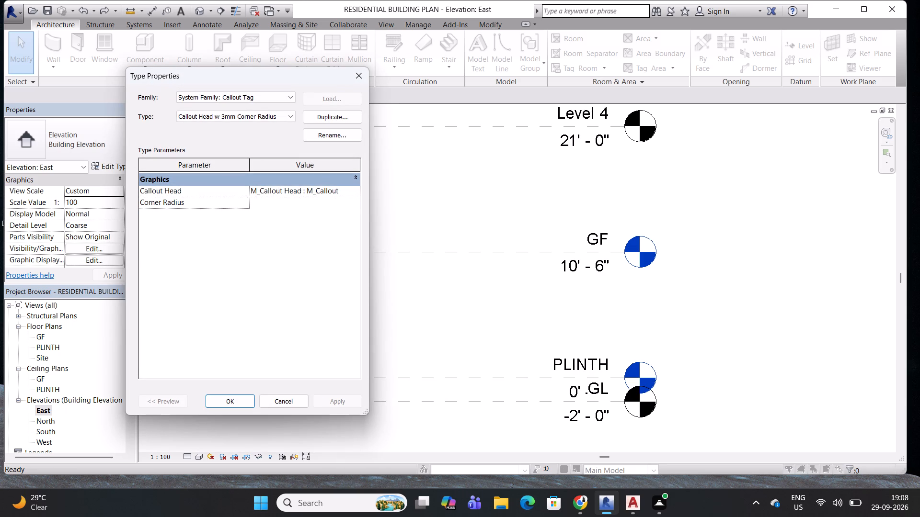
left_click(352, 193)
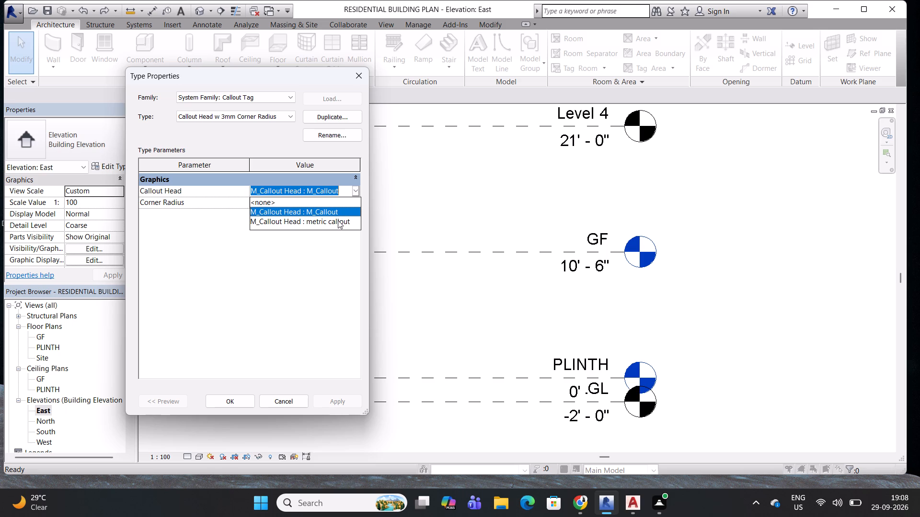
left_click(338, 220)
left_click(228, 402)
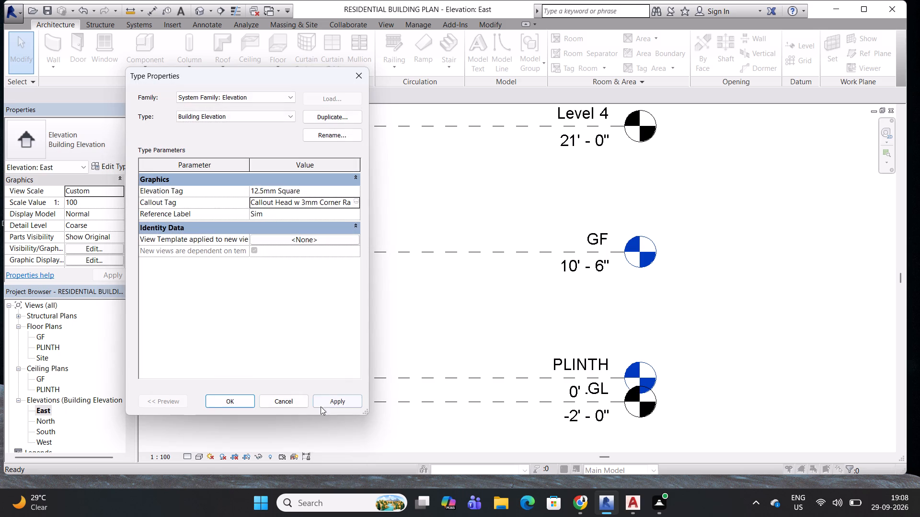
left_click(332, 401)
left_click(242, 400)
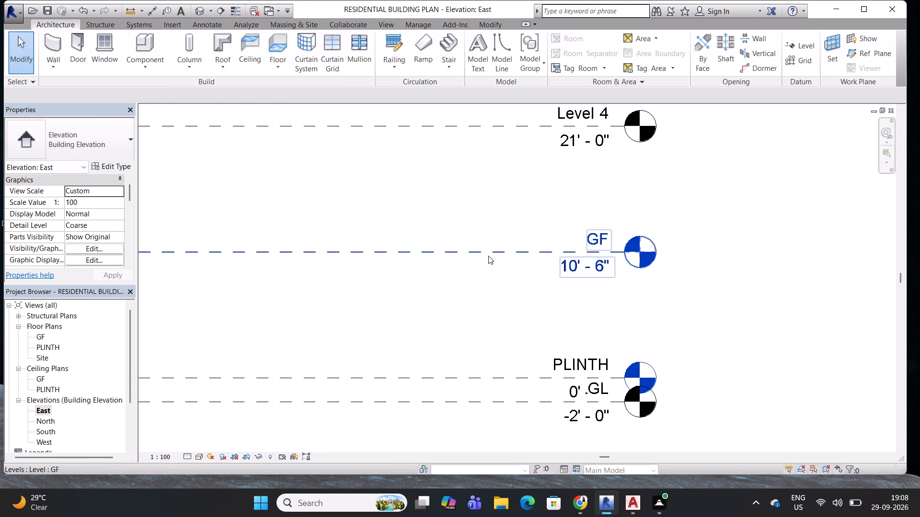
Save the project.
scroll(539, 249, "down", 3)
scroll(609, 229, "down", 4)
middle_click_drag(626, 202, 662, 254)
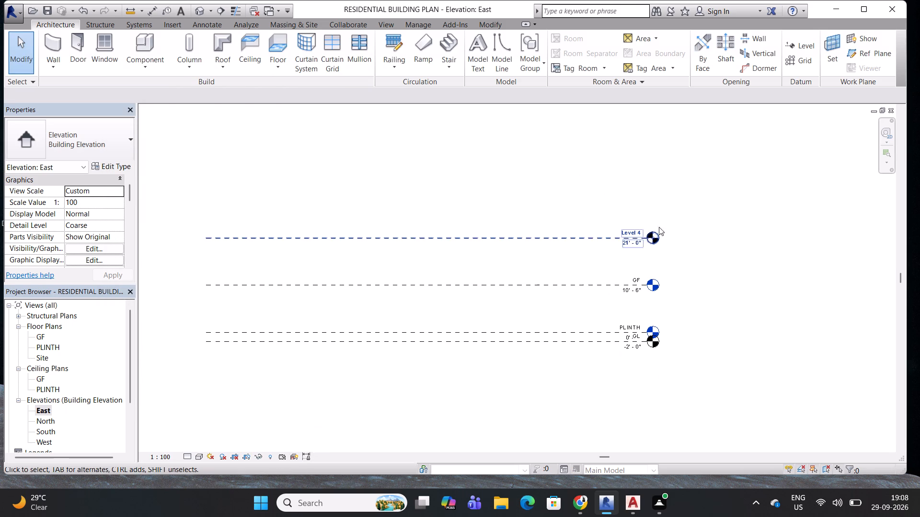
middle_click_drag(665, 271, 729, 271)
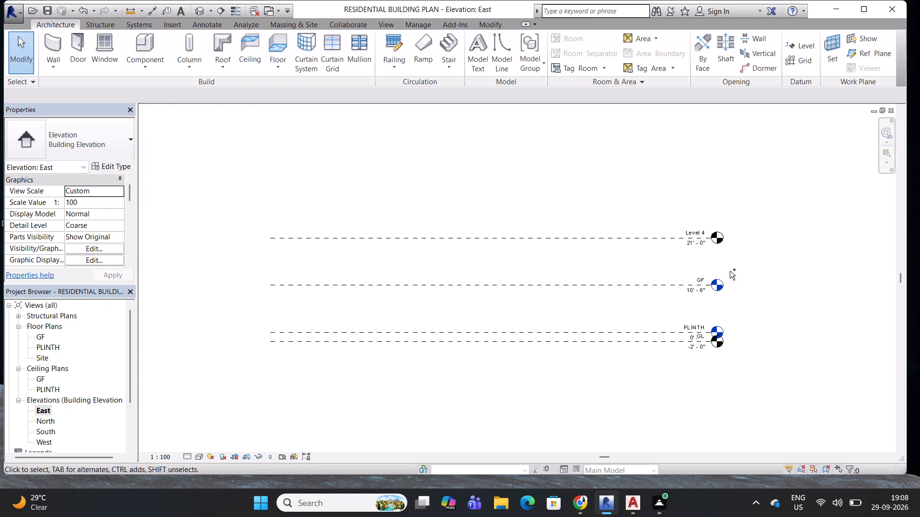
key("ctrl+s")
key("Escape")
key("Escape")
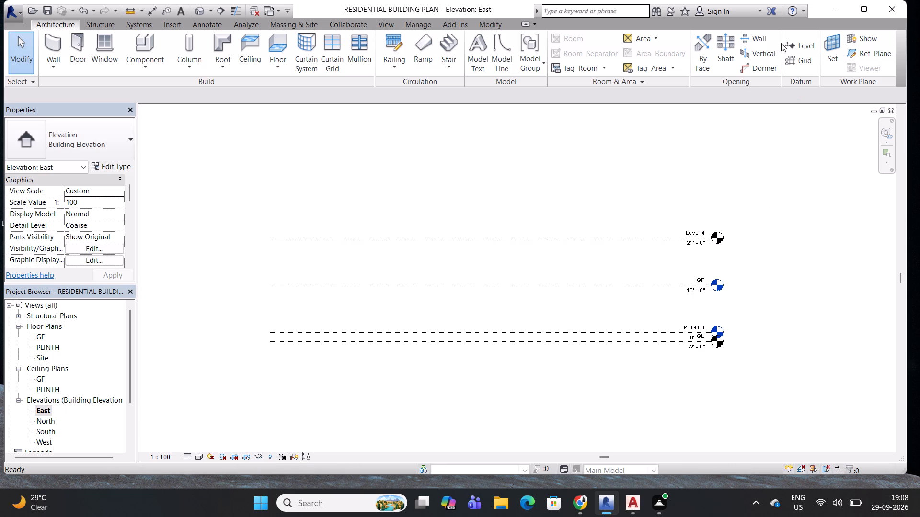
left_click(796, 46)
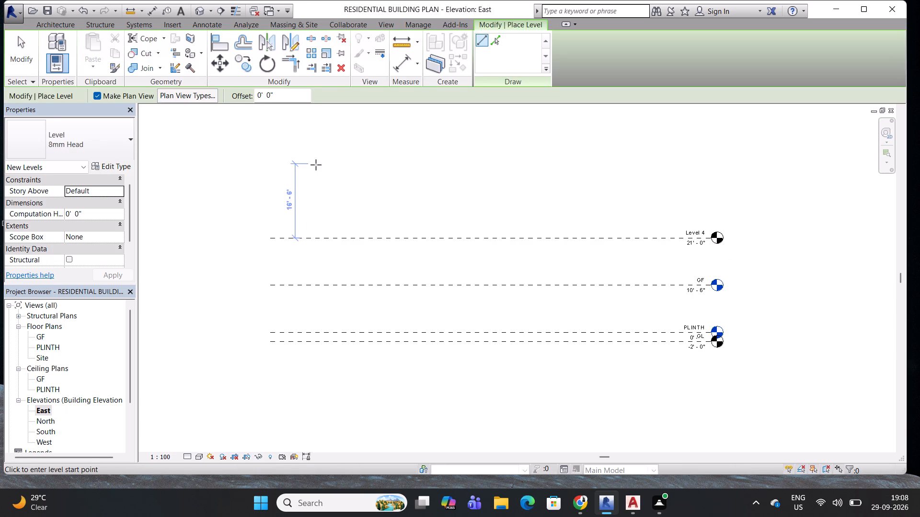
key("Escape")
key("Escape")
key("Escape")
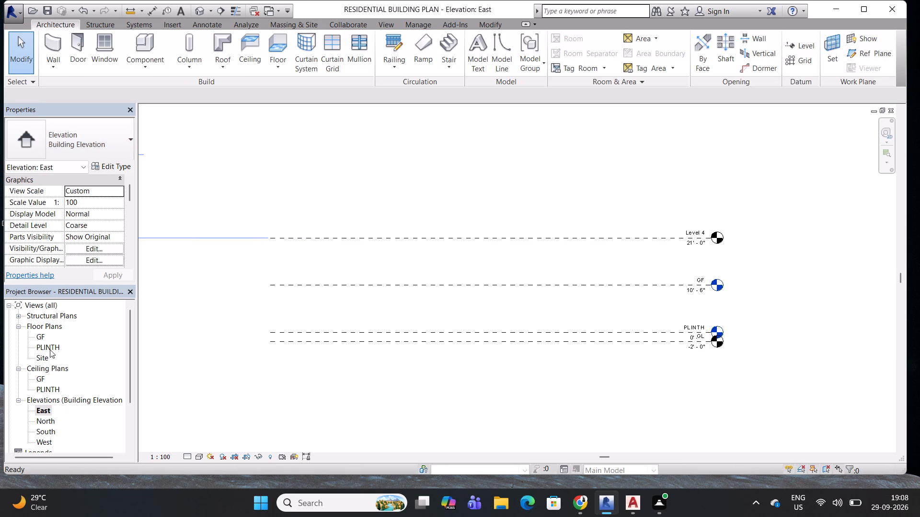
Open the Site floor plan view.
scroll(44, 350, "up", 1)
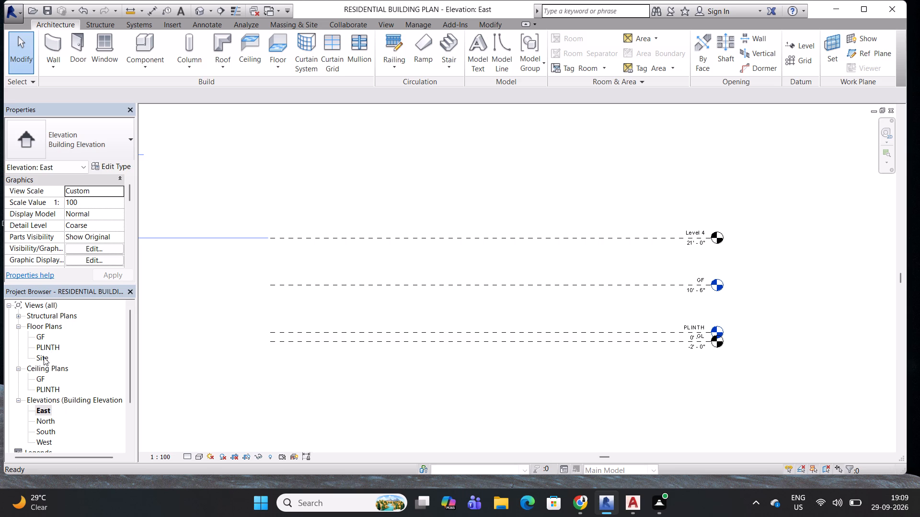
left_click(44, 357)
double_click(44, 357)
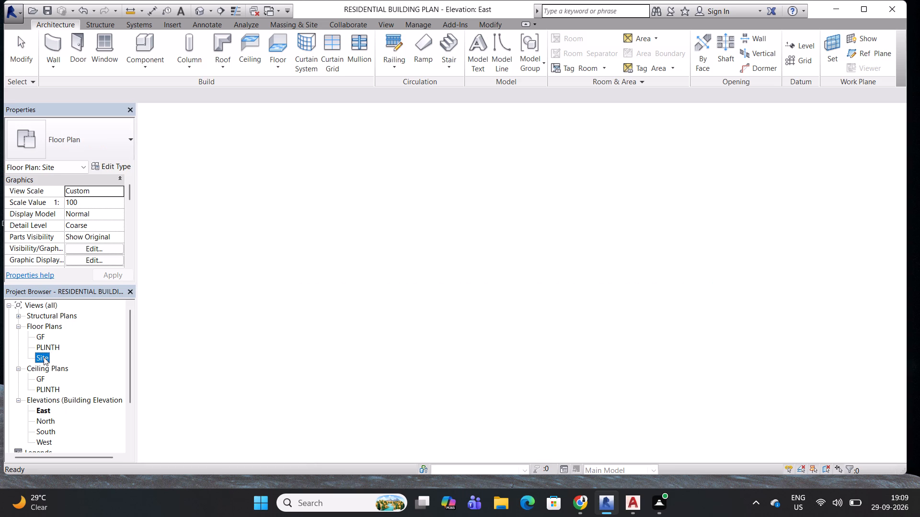
Open the PLINTH floor plan view with all four elevation markers in view.
double_click(52, 346)
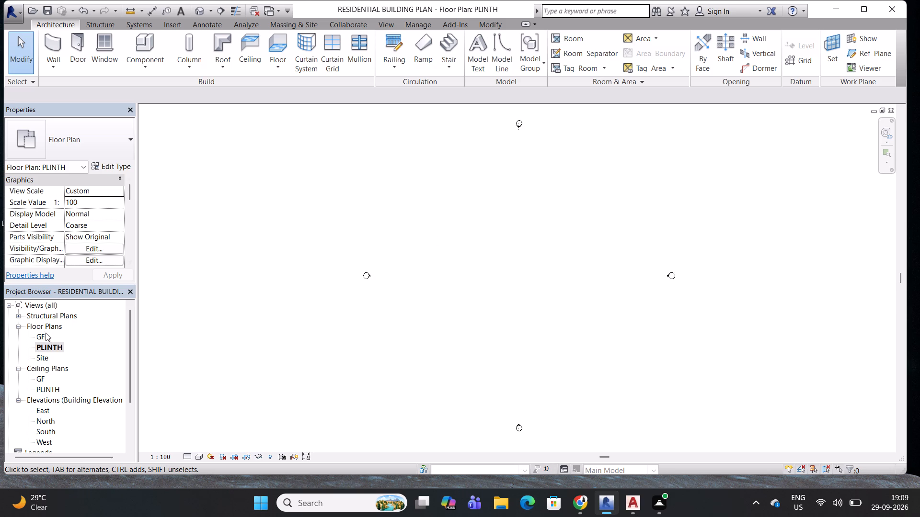
double_click(41, 335)
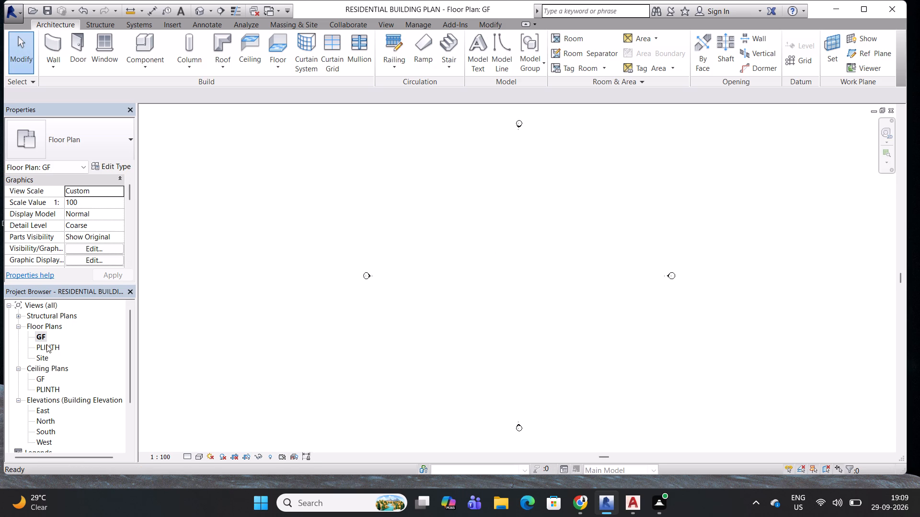
left_click(46, 344)
left_click(46, 344)
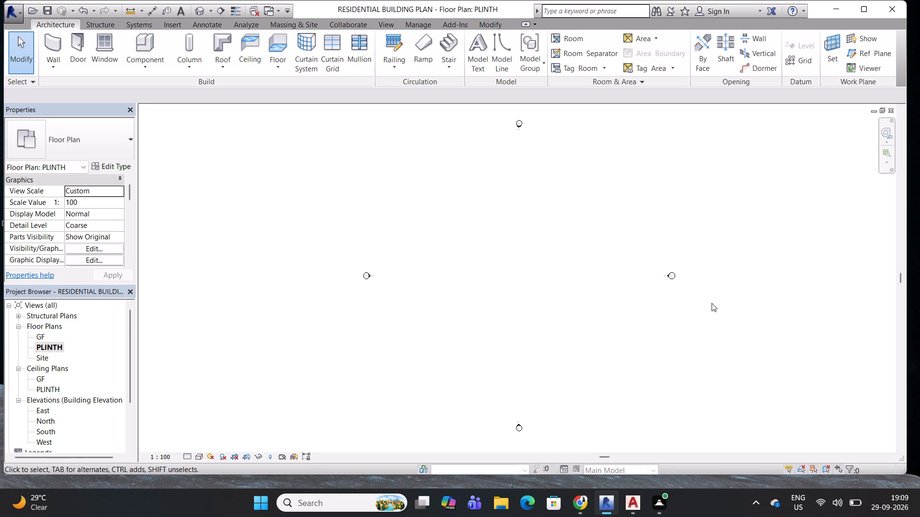
scroll(464, 269, "down", 2)
middle_click_drag(506, 218, 501, 250)
middle_click_drag(508, 278, 507, 245)
key("Escape")
key("Escape")
Save the project.
key("ctrl+s")
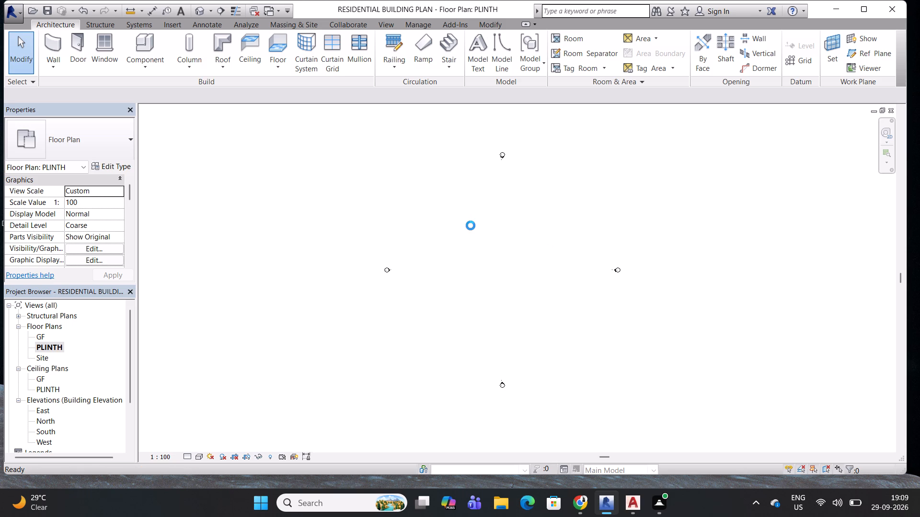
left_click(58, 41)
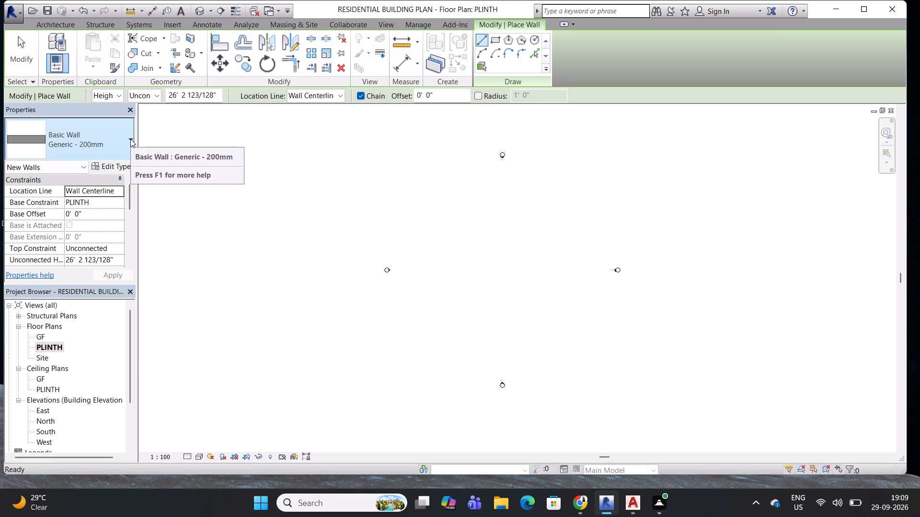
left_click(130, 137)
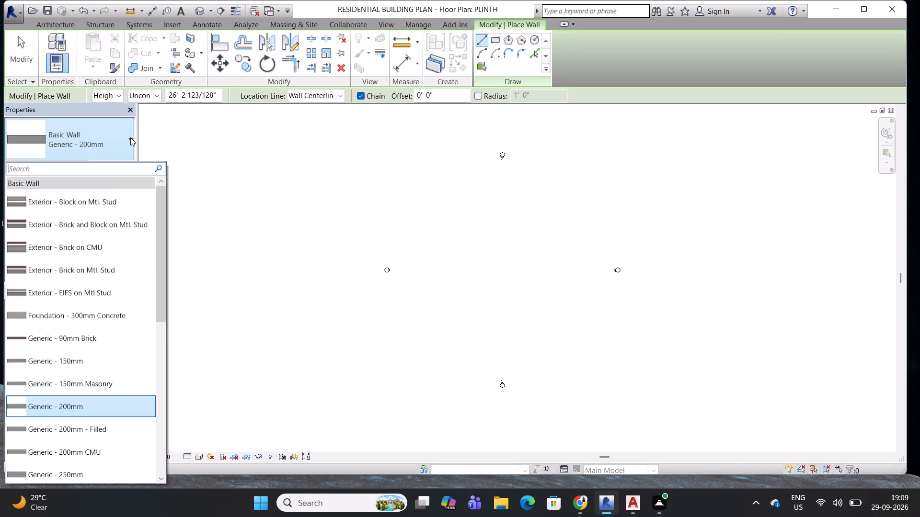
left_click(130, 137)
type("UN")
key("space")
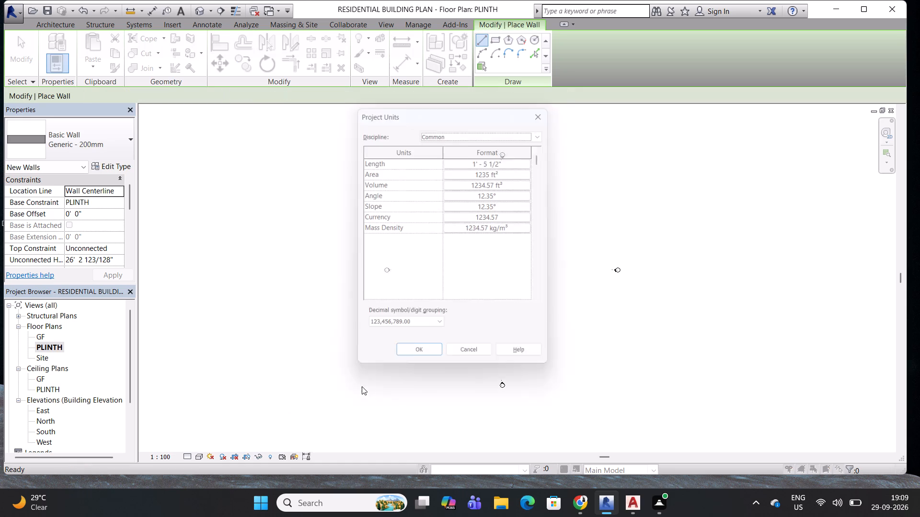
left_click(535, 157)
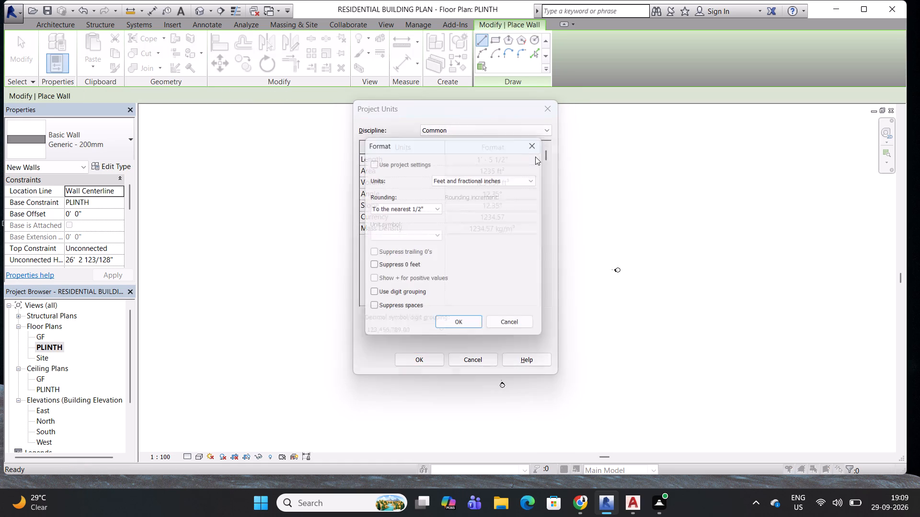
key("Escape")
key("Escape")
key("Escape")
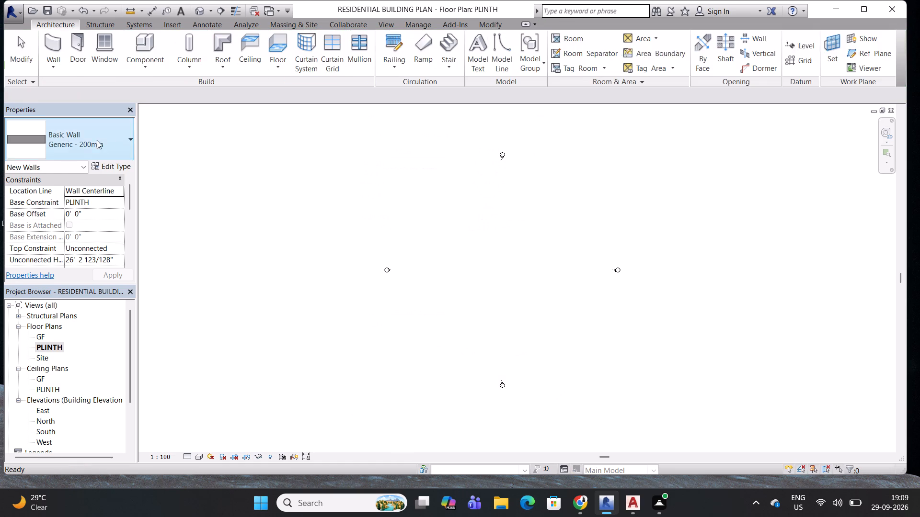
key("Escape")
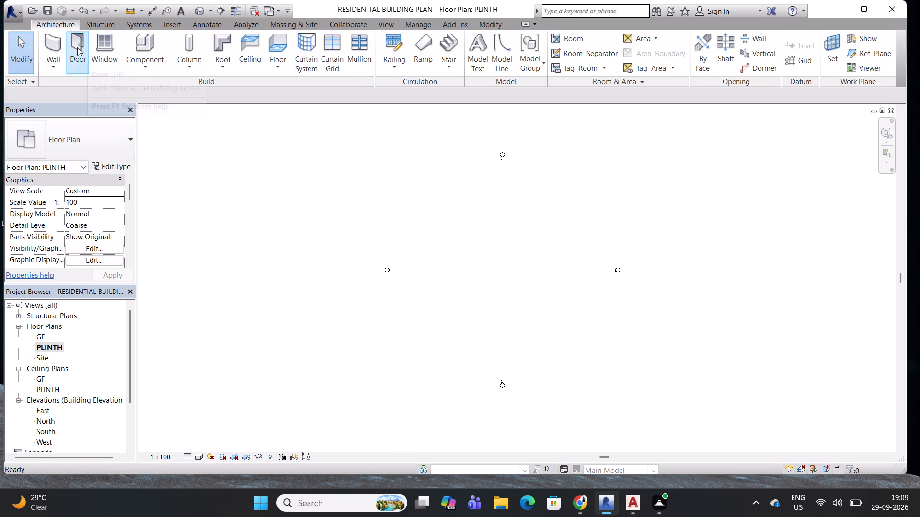
For a new wall, duplicate the Basic Wall type Generic - 200mm as 230MM WALL and make it the active type.
left_click(60, 50)
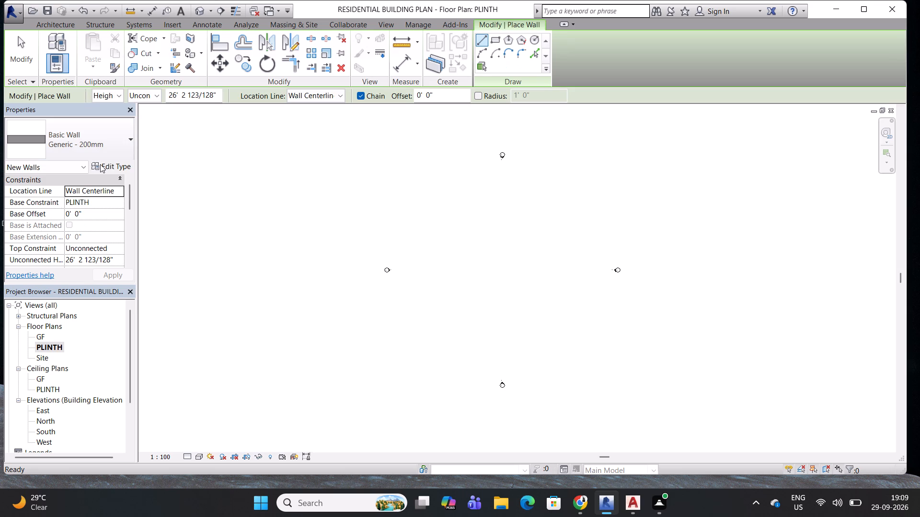
left_click(100, 164)
key("Escape")
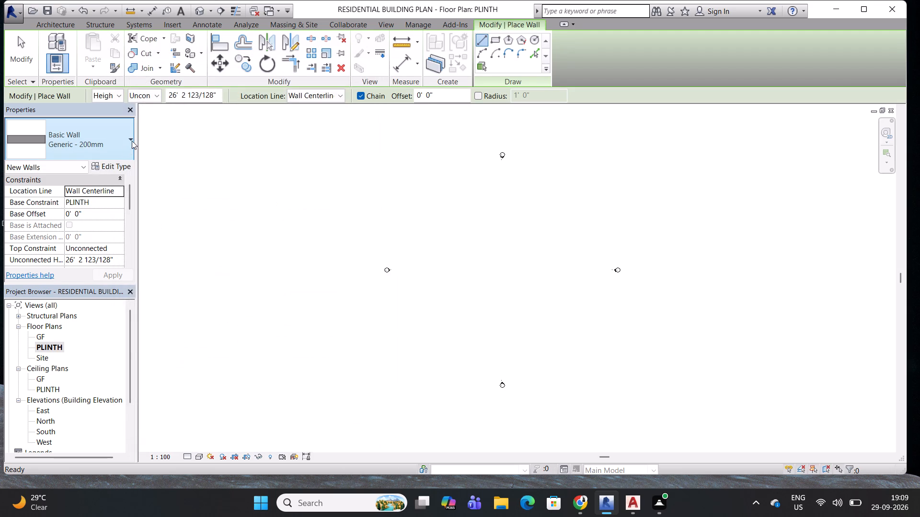
left_click(132, 138)
scroll(91, 245, "down", 2)
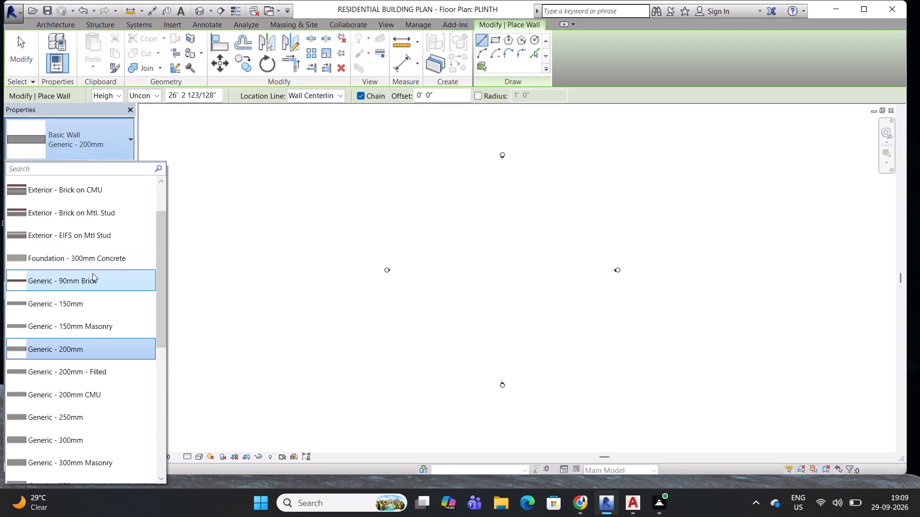
scroll(91, 277, "down", 5)
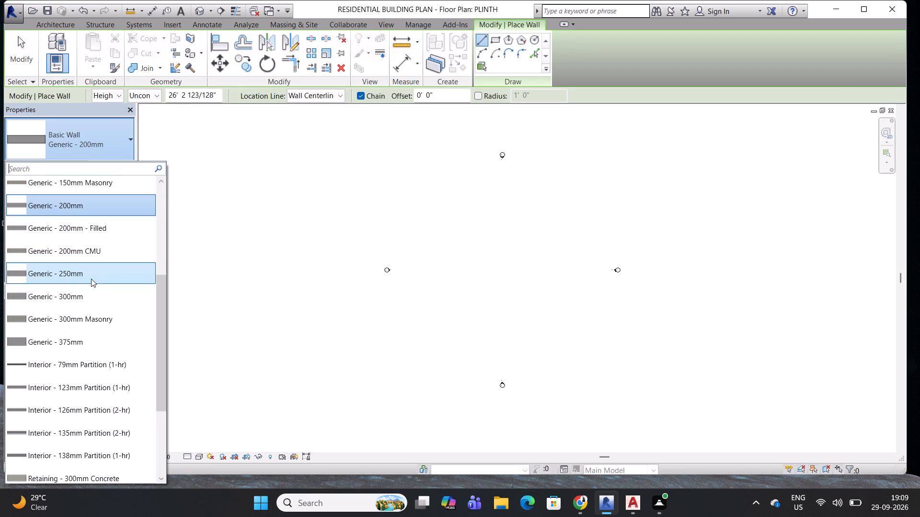
scroll(91, 279, "up", 10)
scroll(103, 157, "up", 2)
key("Escape")
left_click(110, 168)
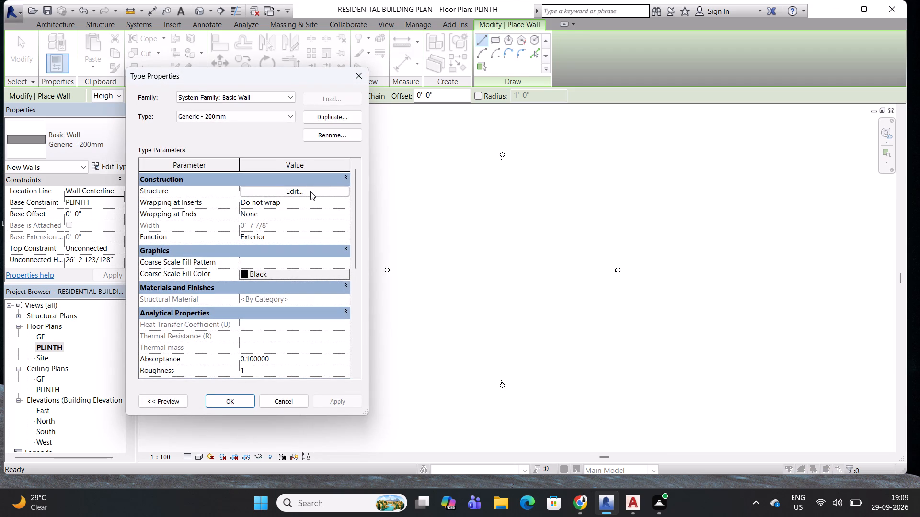
left_click(330, 120)
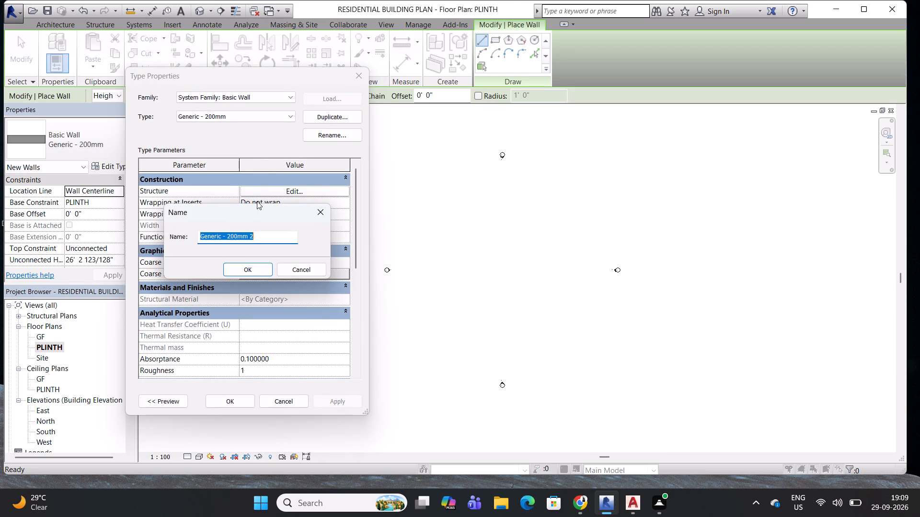
type("230")
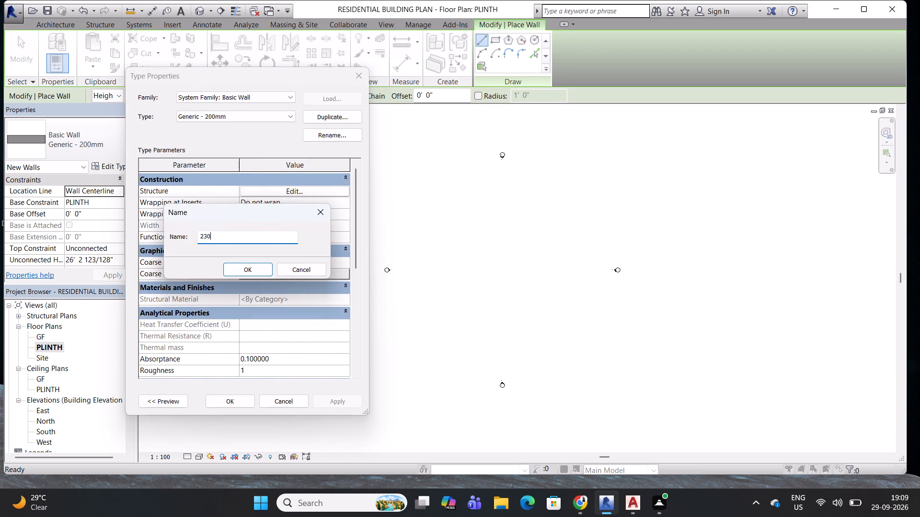
type("MM WS")
key("BackSpace")
type("ALL")
left_click(250, 272)
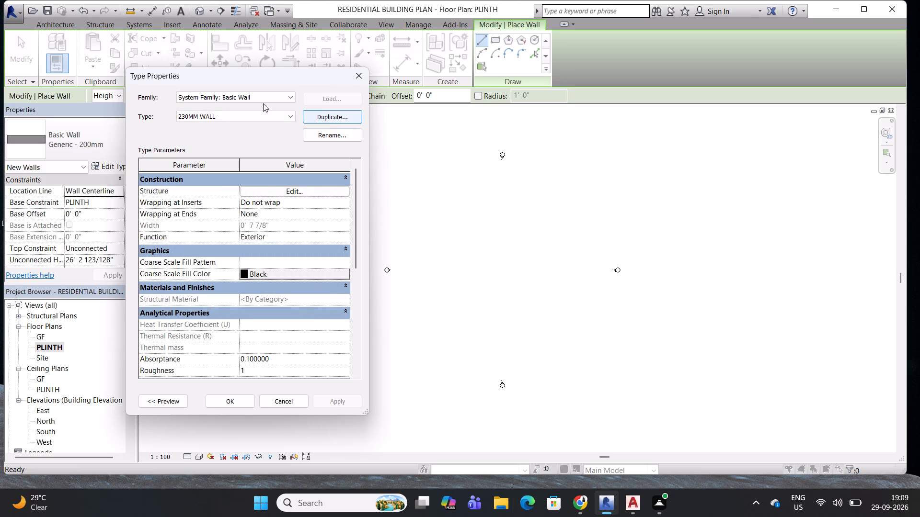
left_click(288, 95)
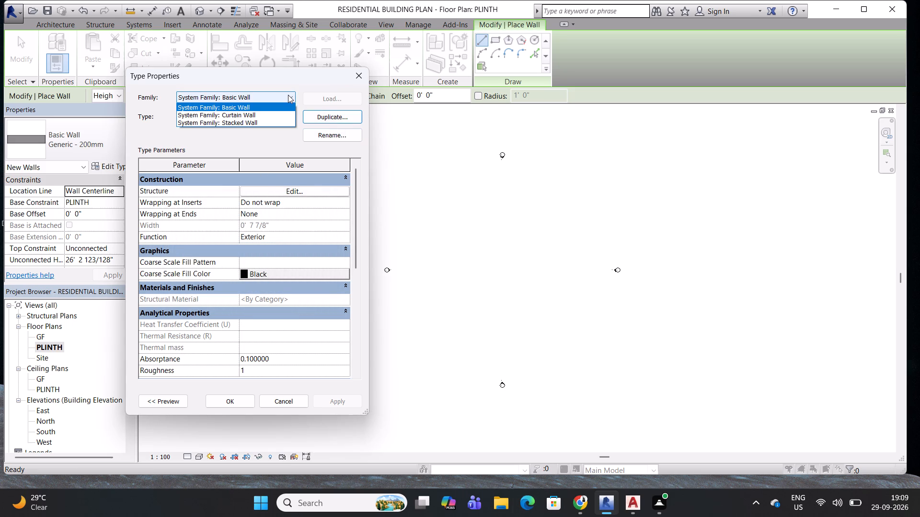
left_click(288, 95)
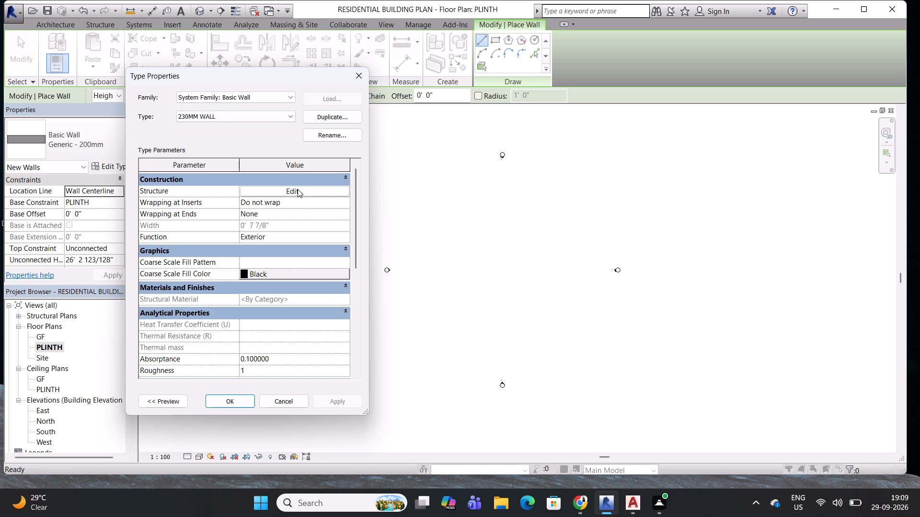
left_click(236, 396)
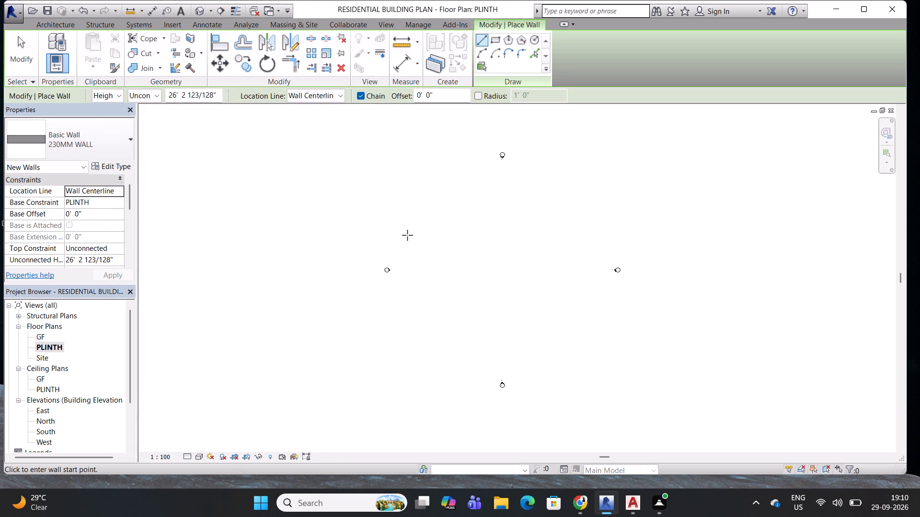
Draw a closed rectangle of 230MM WALL walls between the elevation markers, with 55' vertical sides and 30' horizontal sides.
left_click(432, 176)
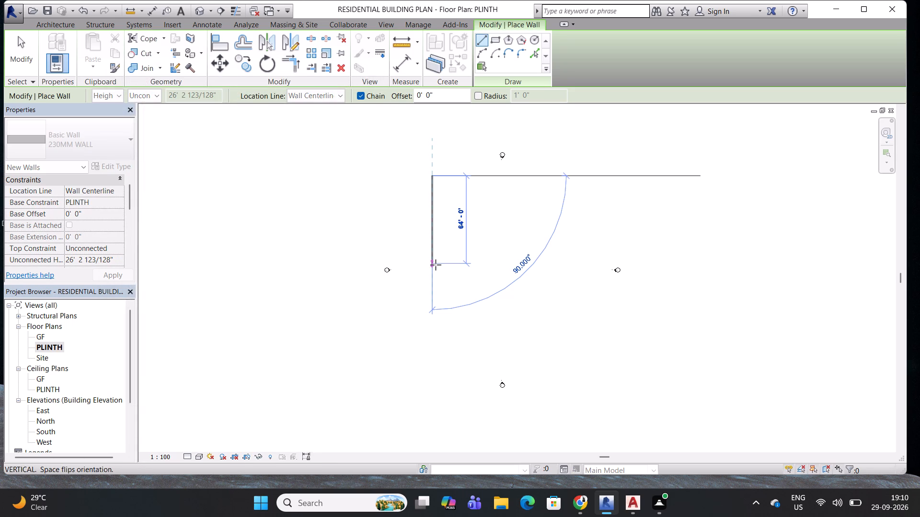
type("55'")
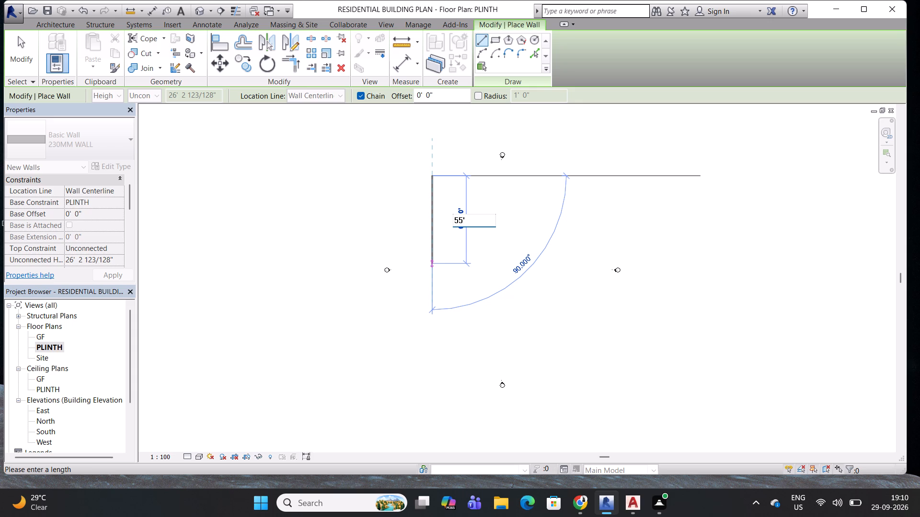
key("Return")
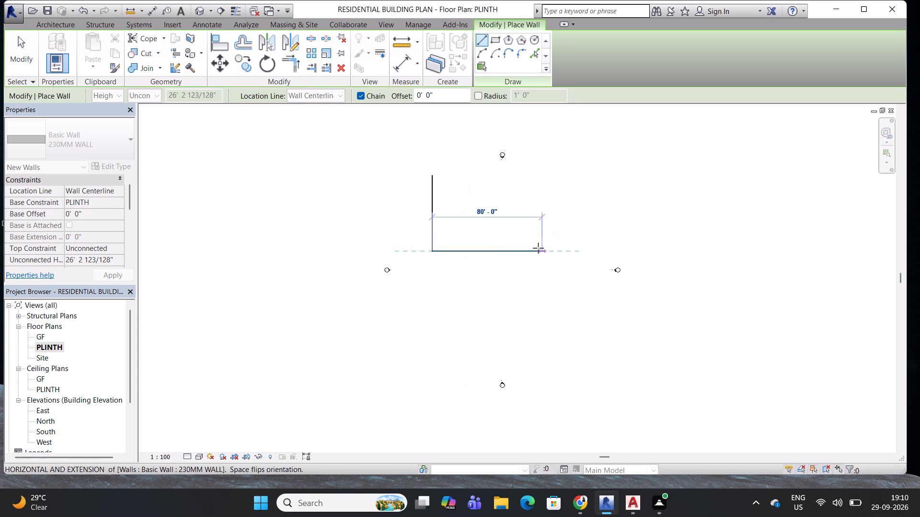
type("30'")
key("Return")
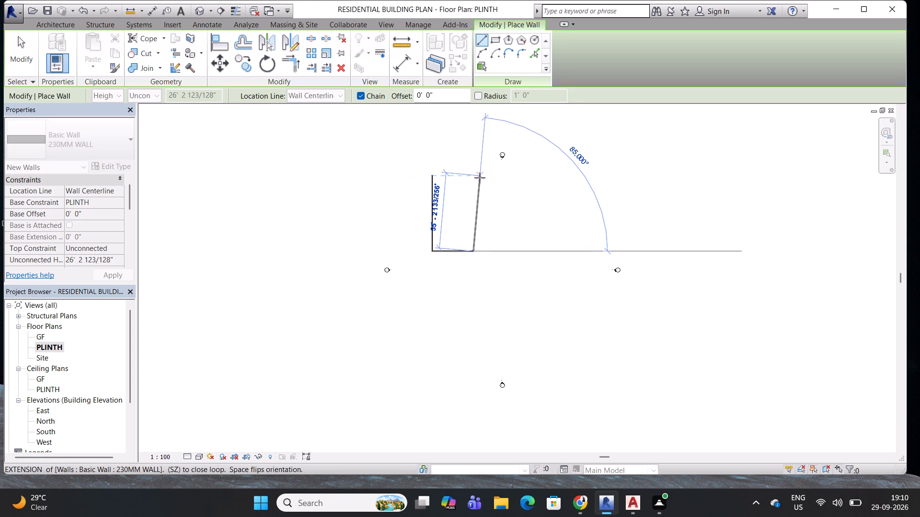
scroll(473, 175, "up", 9)
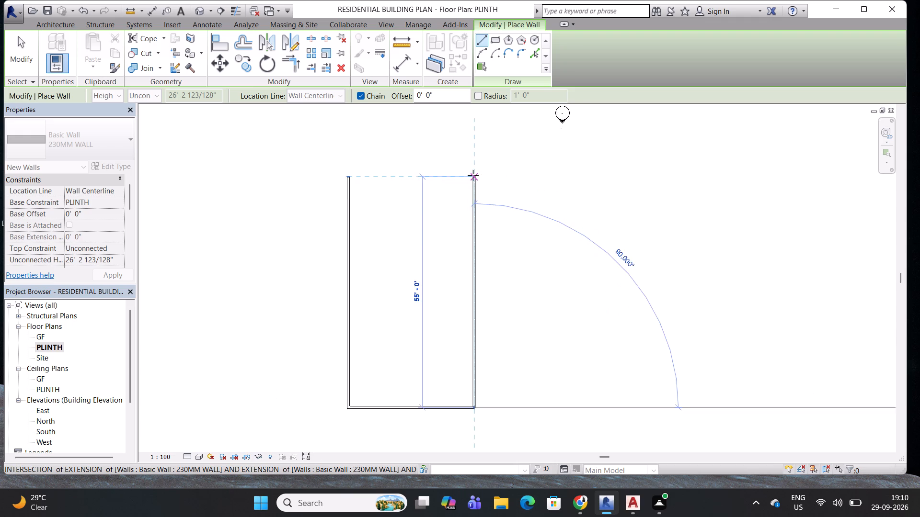
left_click(473, 175)
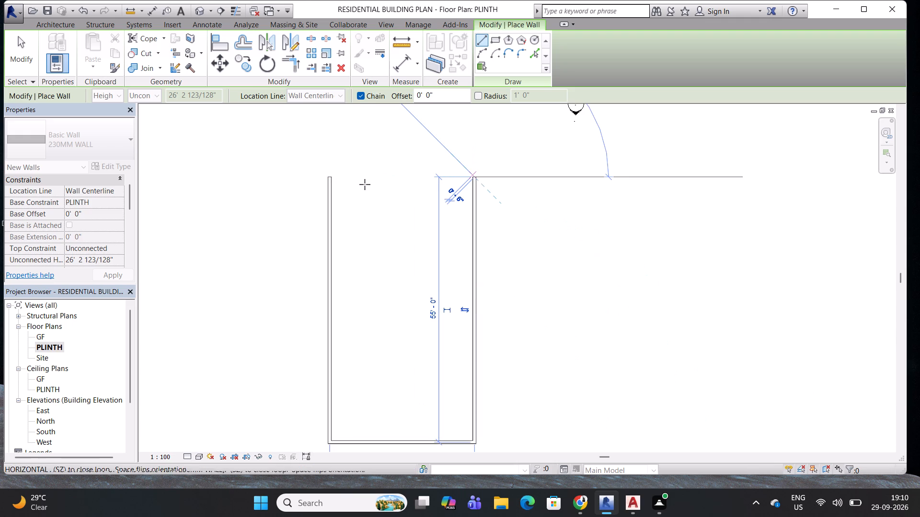
left_click(333, 177)
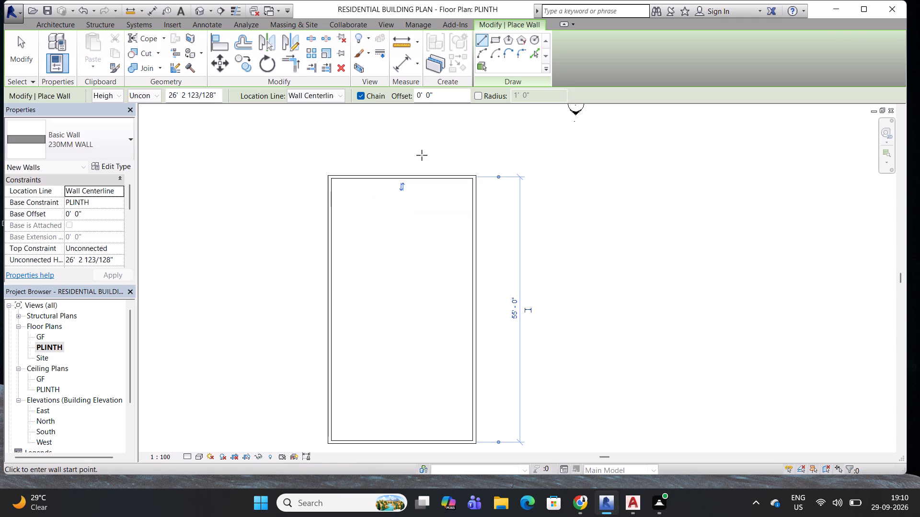
key("Escape")
key("Escape")
key("Escape")
key("Escape")
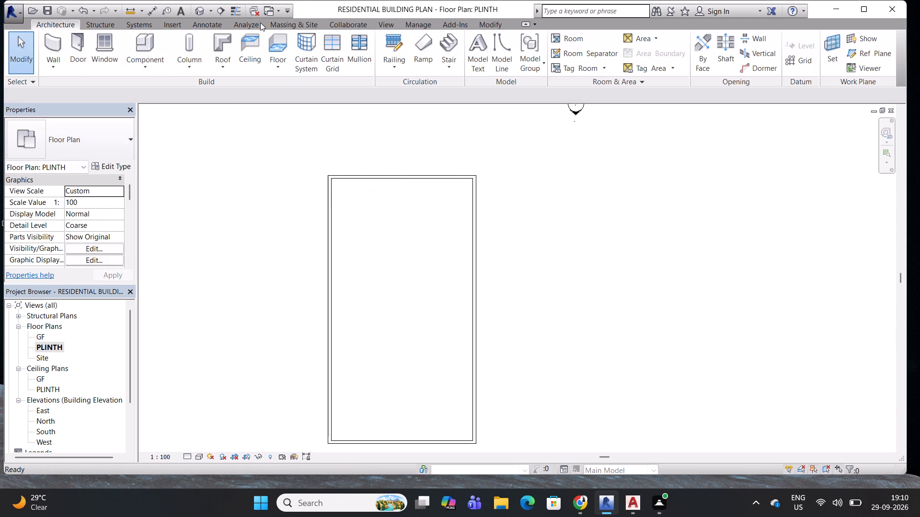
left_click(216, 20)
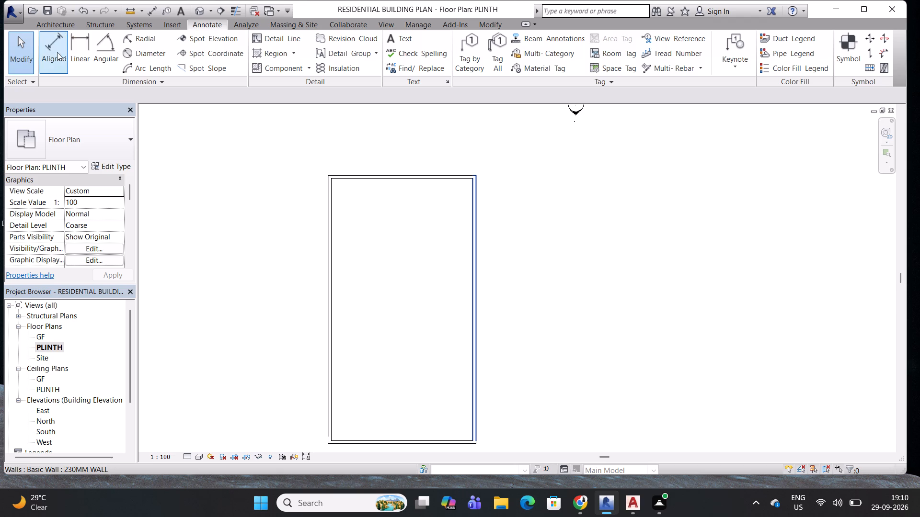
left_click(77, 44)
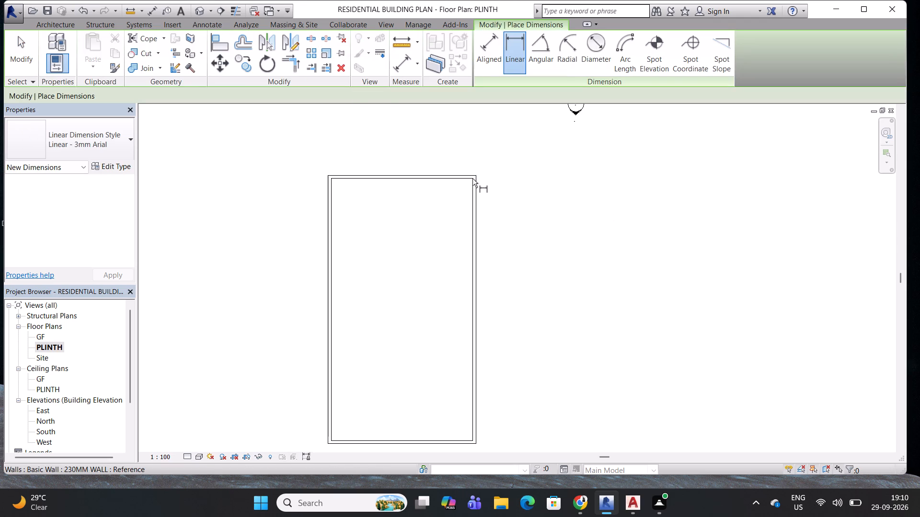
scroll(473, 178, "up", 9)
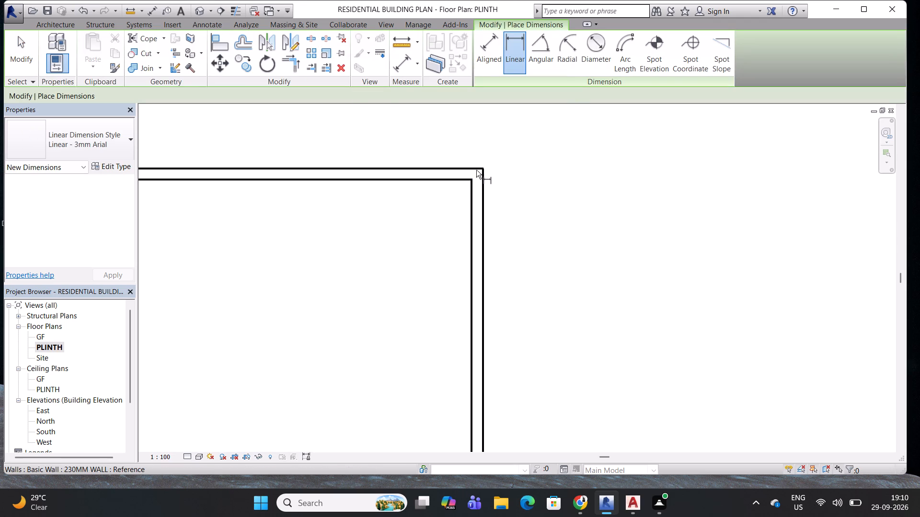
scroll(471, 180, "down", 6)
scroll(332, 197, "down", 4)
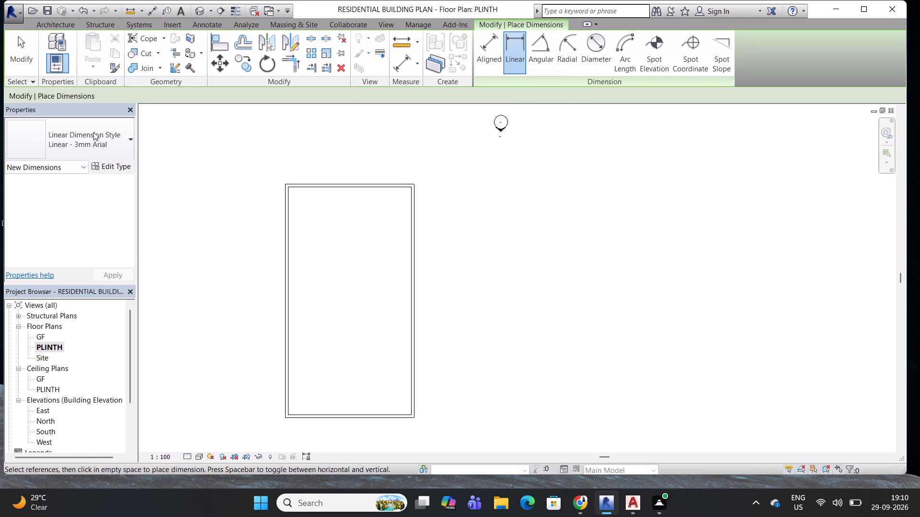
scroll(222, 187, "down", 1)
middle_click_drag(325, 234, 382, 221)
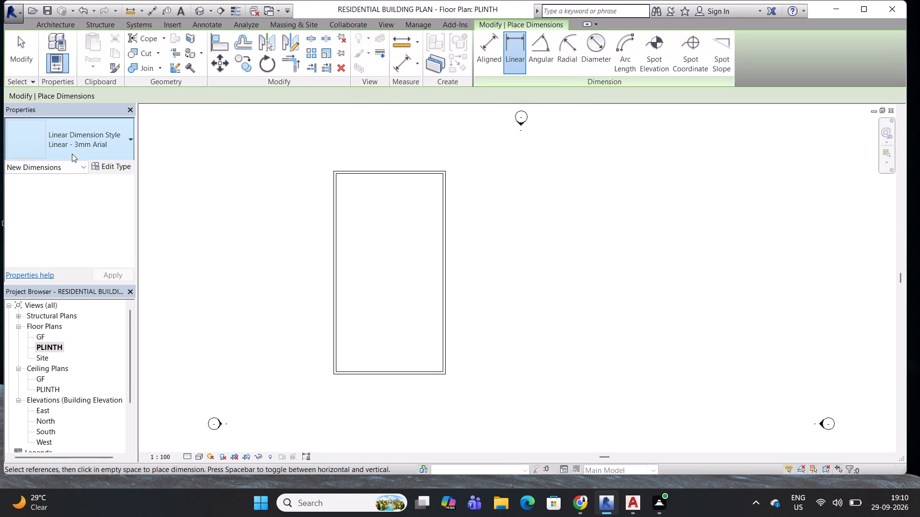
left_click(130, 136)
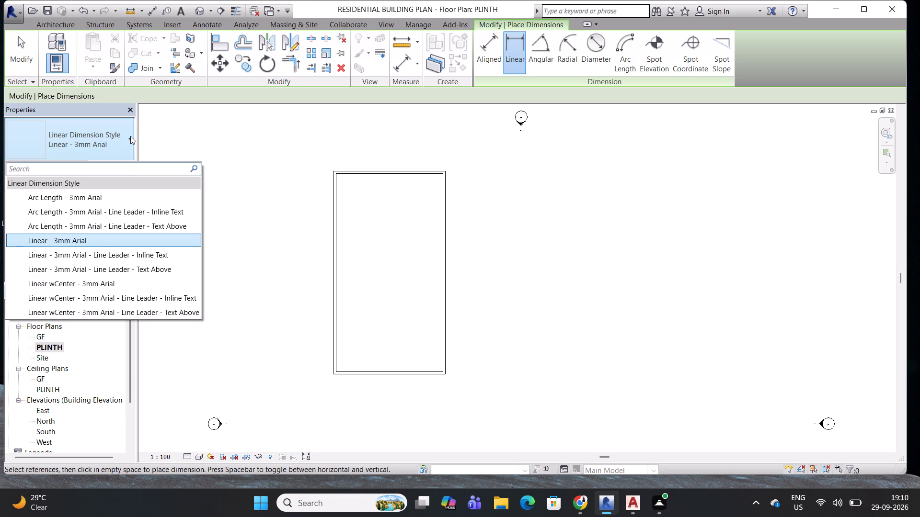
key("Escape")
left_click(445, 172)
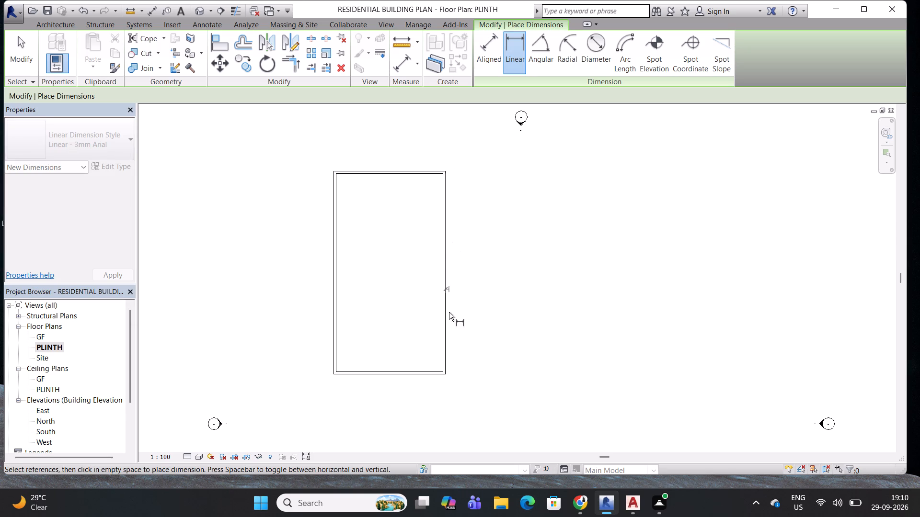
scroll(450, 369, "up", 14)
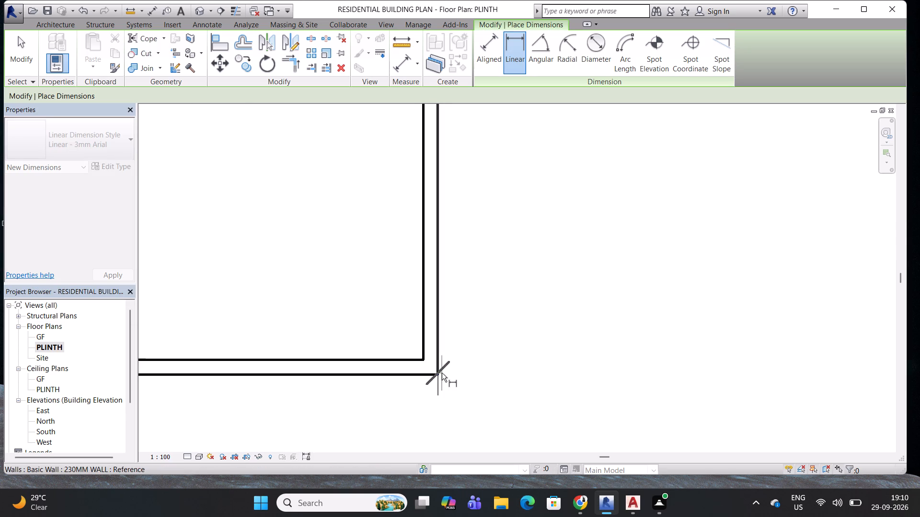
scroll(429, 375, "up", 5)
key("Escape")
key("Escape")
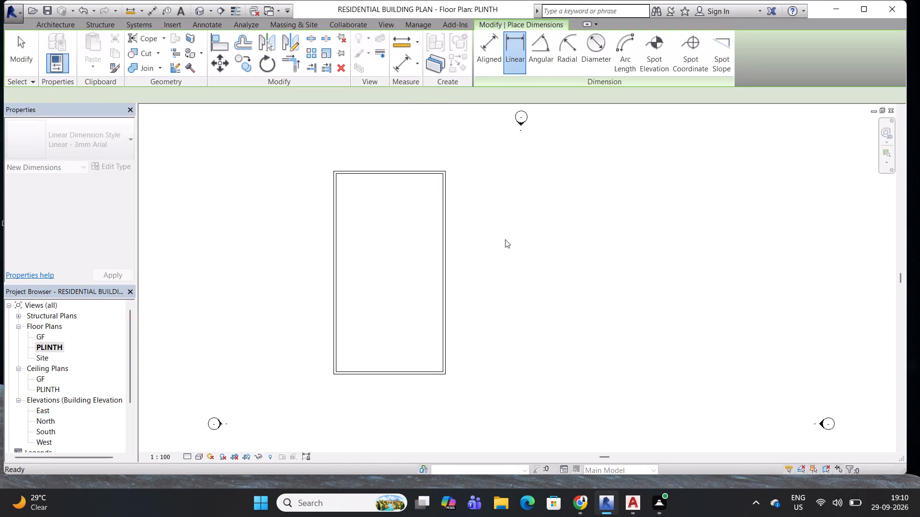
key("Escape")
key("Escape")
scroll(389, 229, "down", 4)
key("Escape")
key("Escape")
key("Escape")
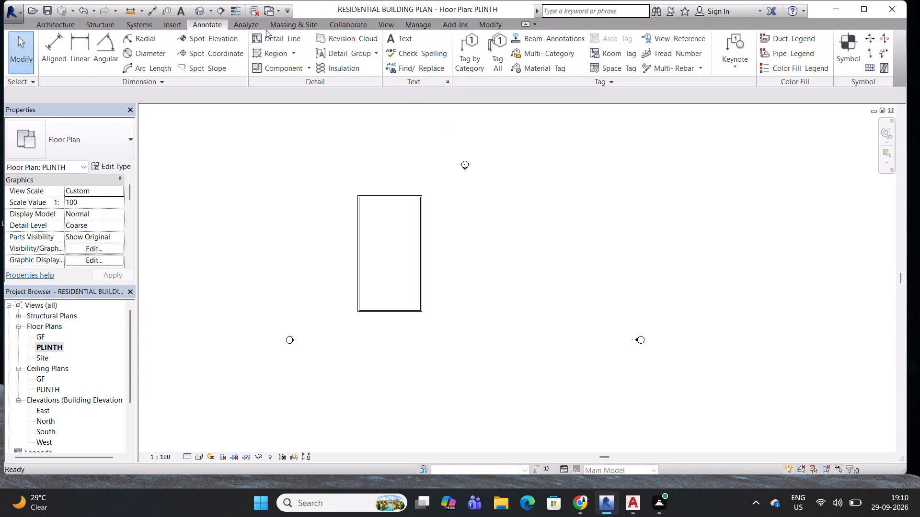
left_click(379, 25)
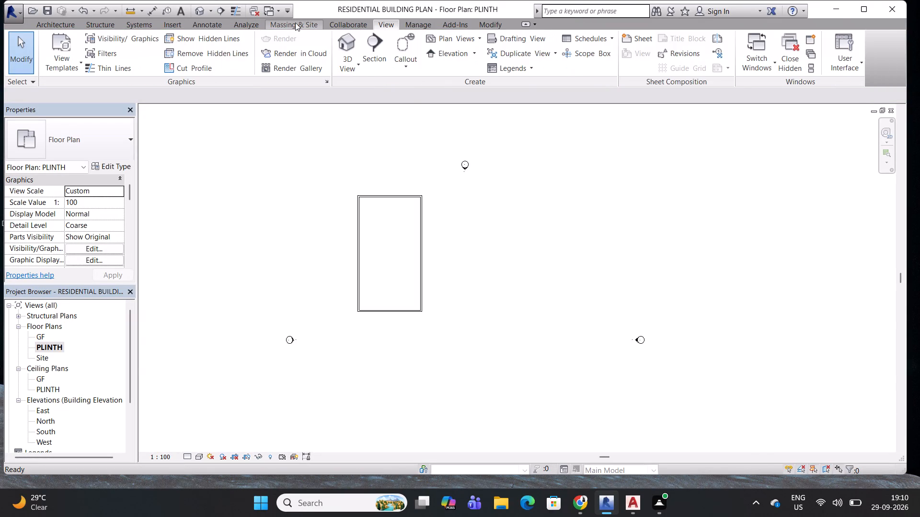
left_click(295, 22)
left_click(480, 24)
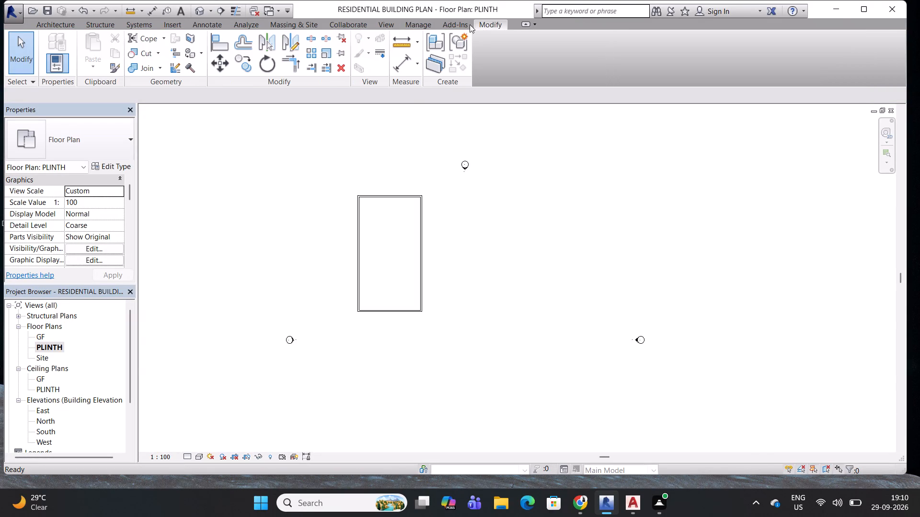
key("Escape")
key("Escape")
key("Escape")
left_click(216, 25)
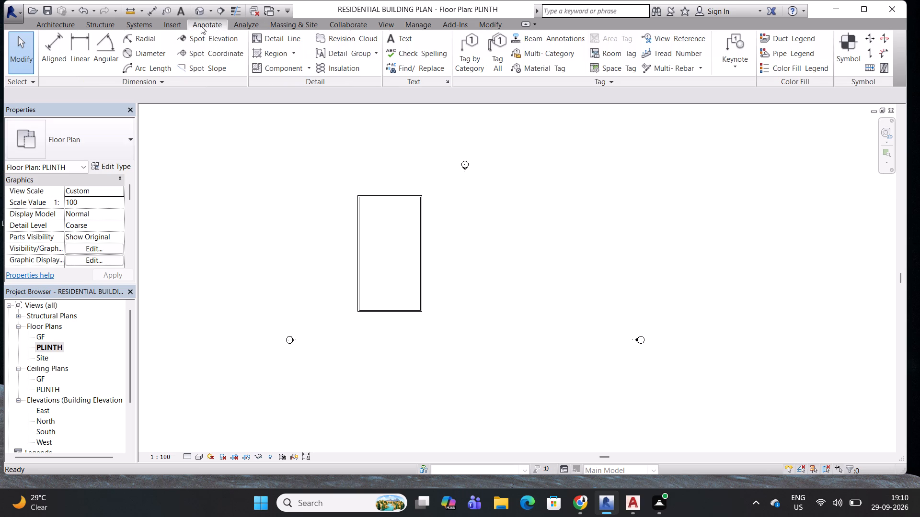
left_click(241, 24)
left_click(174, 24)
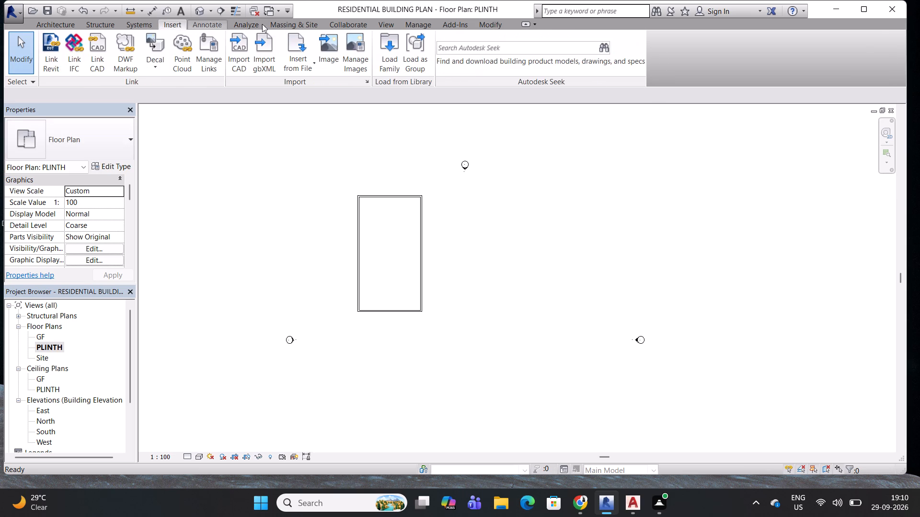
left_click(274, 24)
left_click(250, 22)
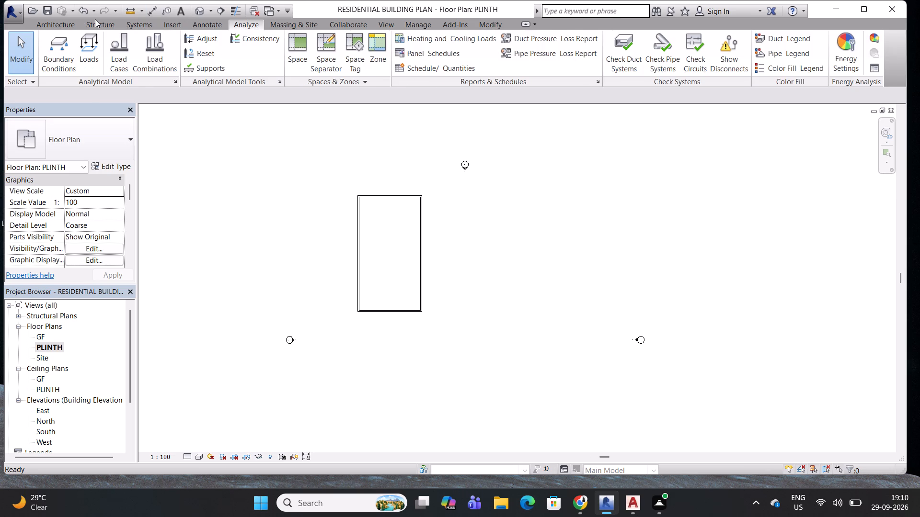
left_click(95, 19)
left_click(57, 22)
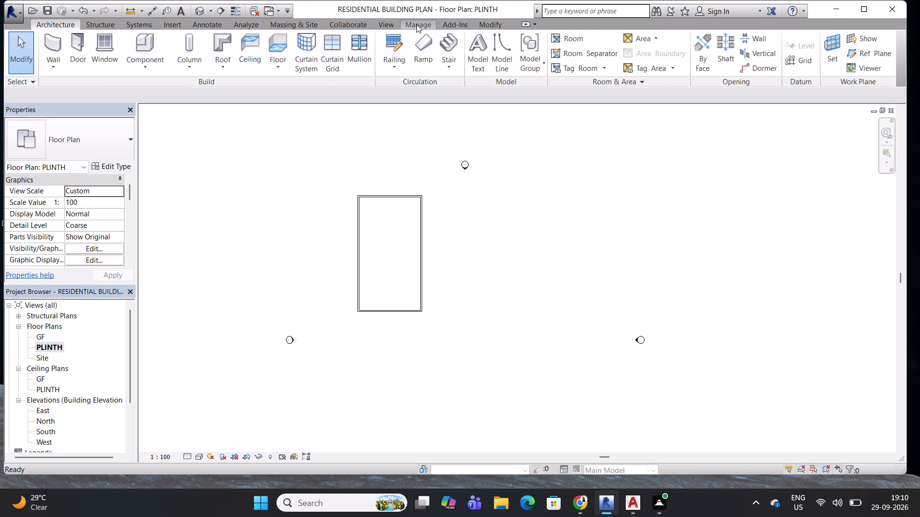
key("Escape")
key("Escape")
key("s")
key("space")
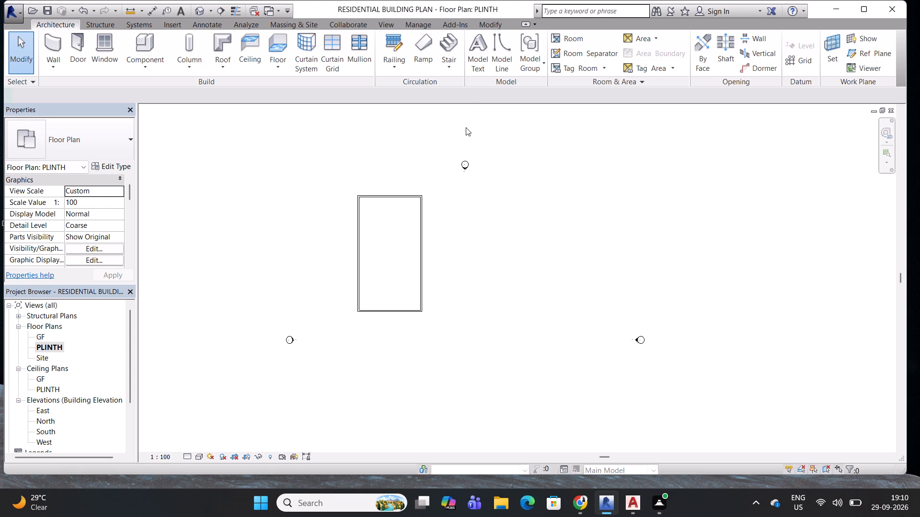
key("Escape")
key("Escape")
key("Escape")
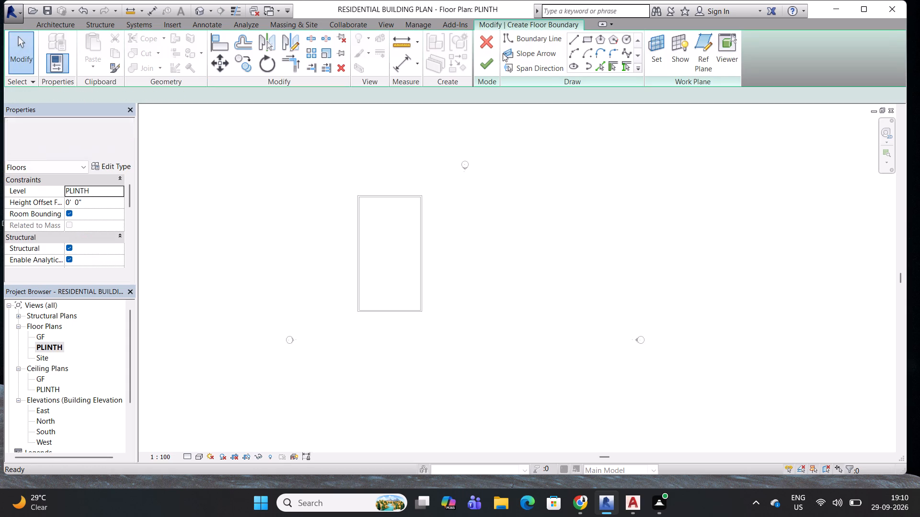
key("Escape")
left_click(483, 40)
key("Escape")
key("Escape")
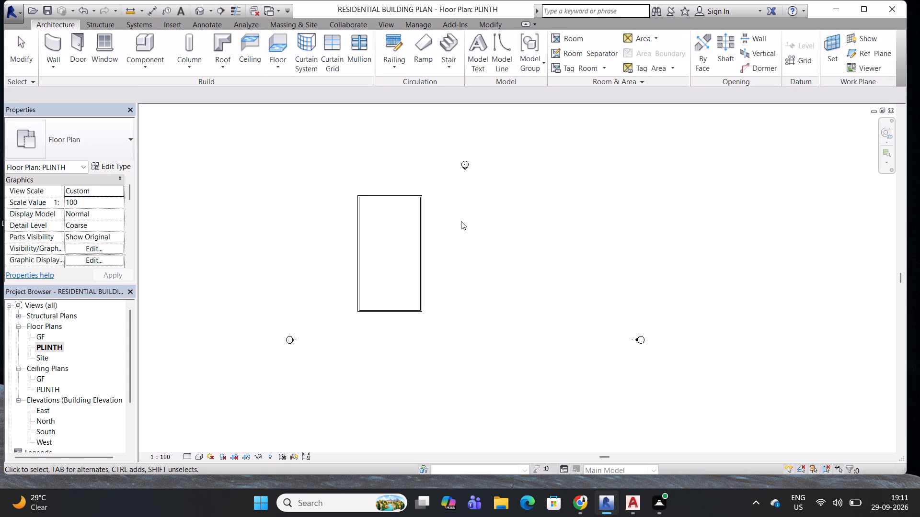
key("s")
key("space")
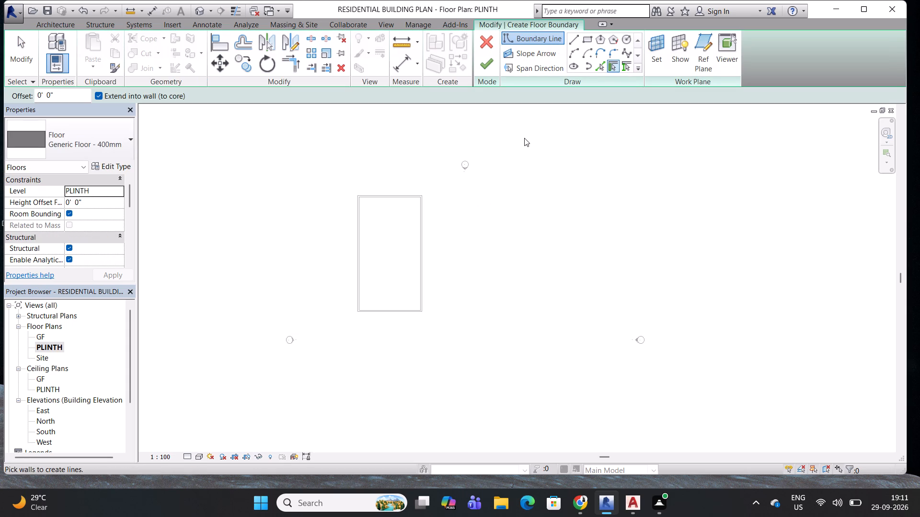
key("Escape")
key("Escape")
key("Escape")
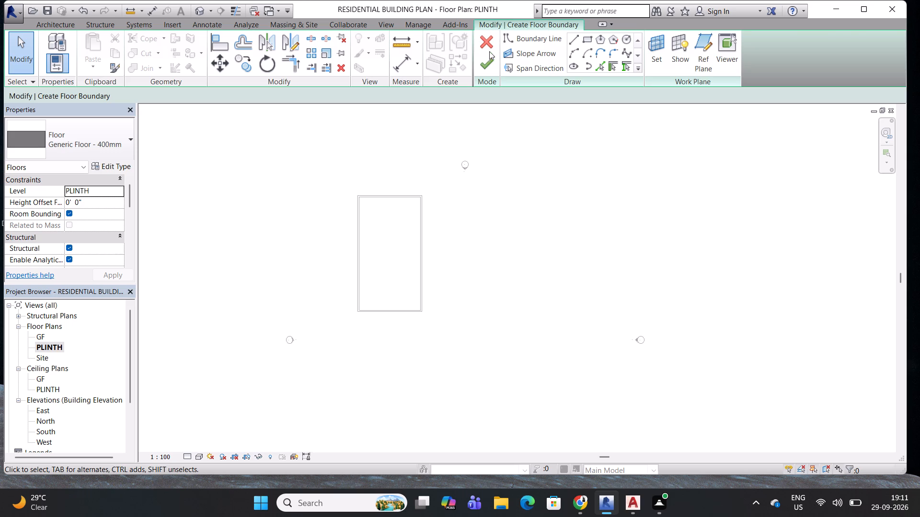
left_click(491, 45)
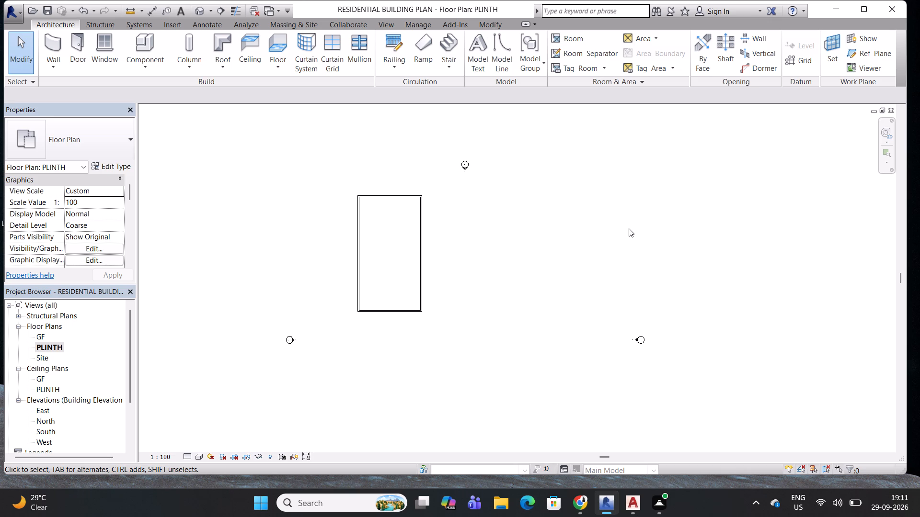
In the project's snap settings, leave Snaps Off cleared with all dimension and object snaps enabled.
left_click(422, 24)
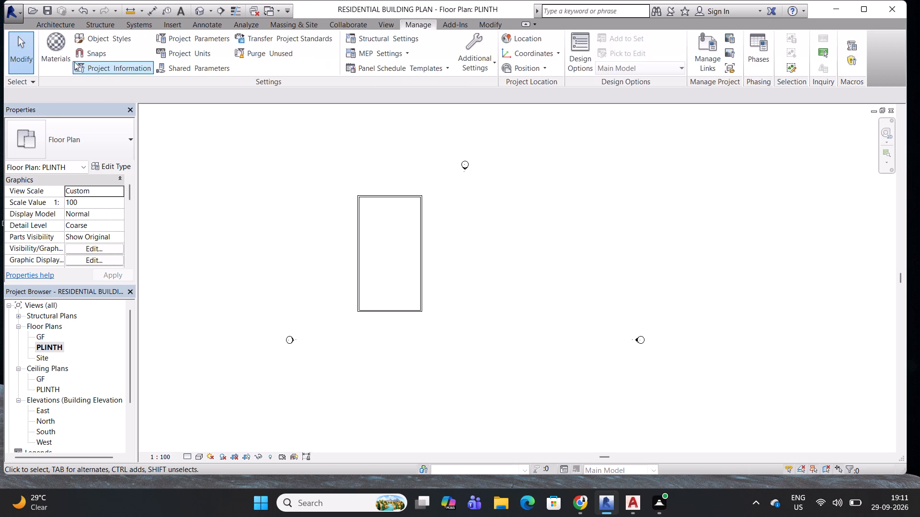
left_click(80, 53)
left_click(334, 61)
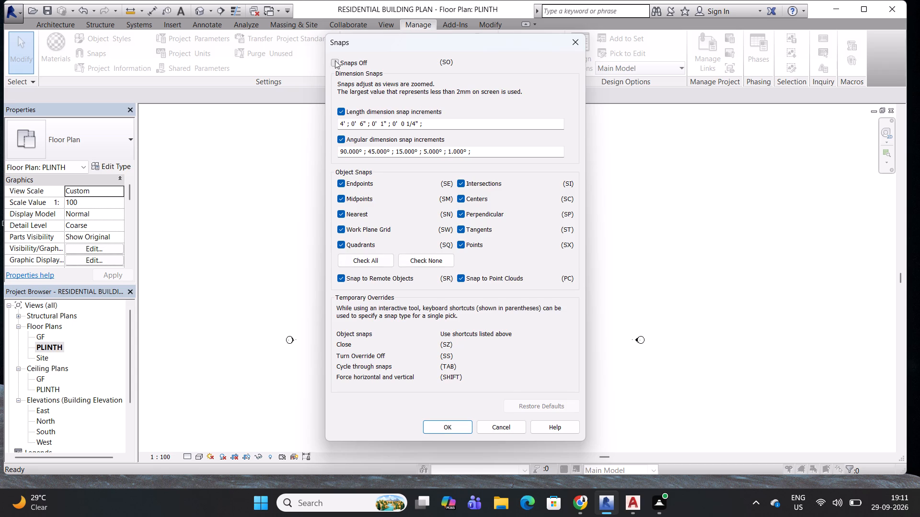
left_click(450, 428)
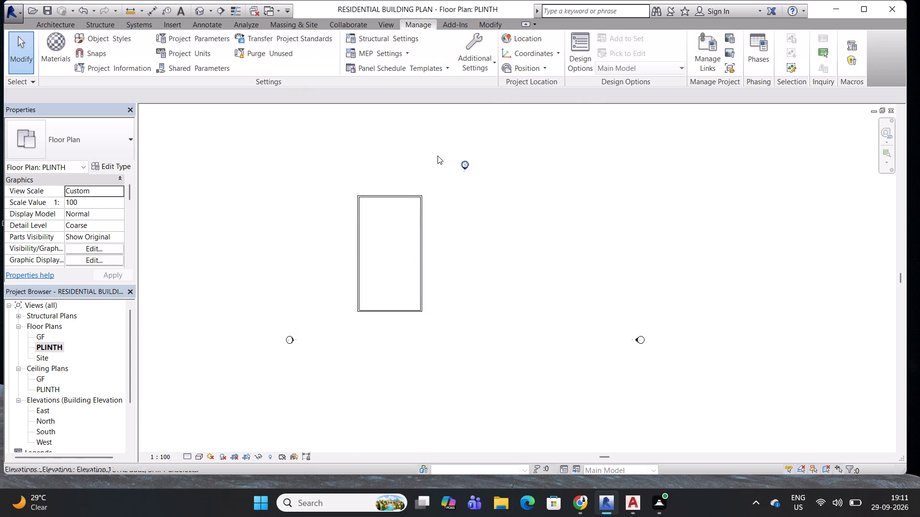
Place an aligned dimension between the centerlines of the upper and lower horizontal walls, just outside the right-hand wall.
left_click(212, 24)
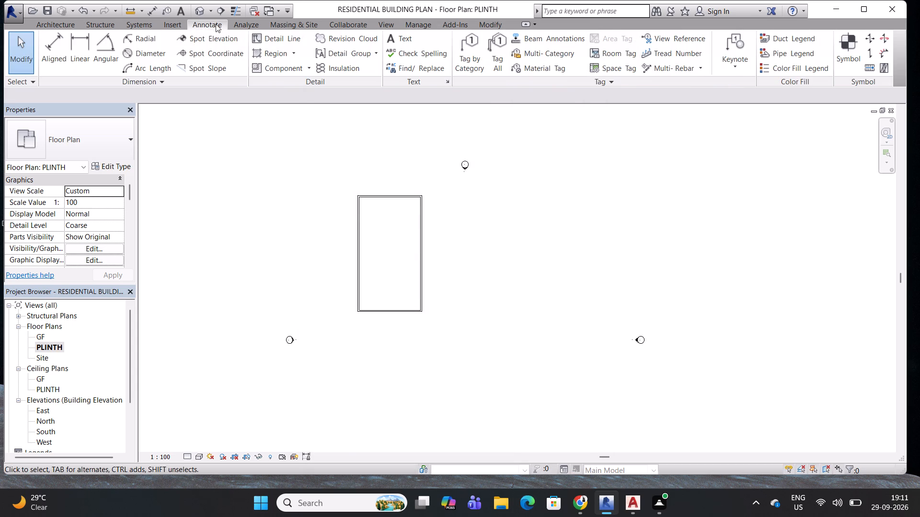
left_click(56, 45)
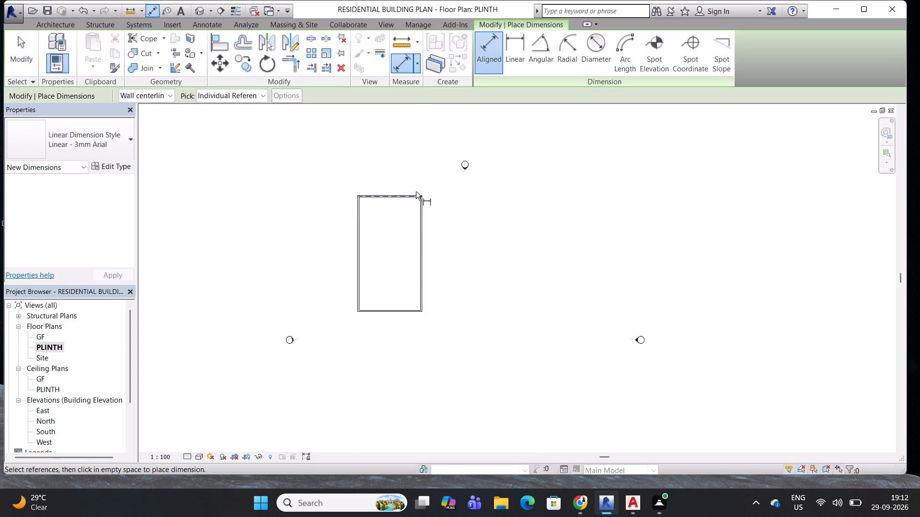
scroll(421, 198, "up", 15)
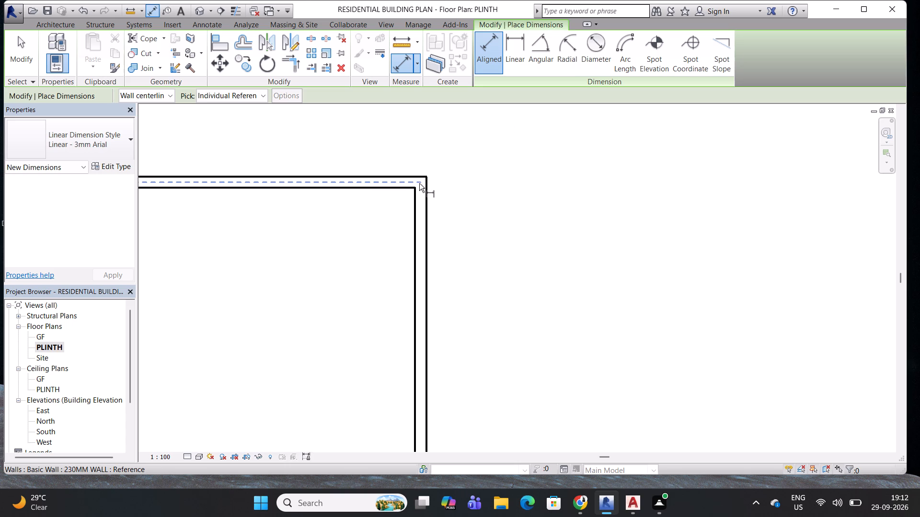
left_click(420, 183)
scroll(420, 183, "down", 11)
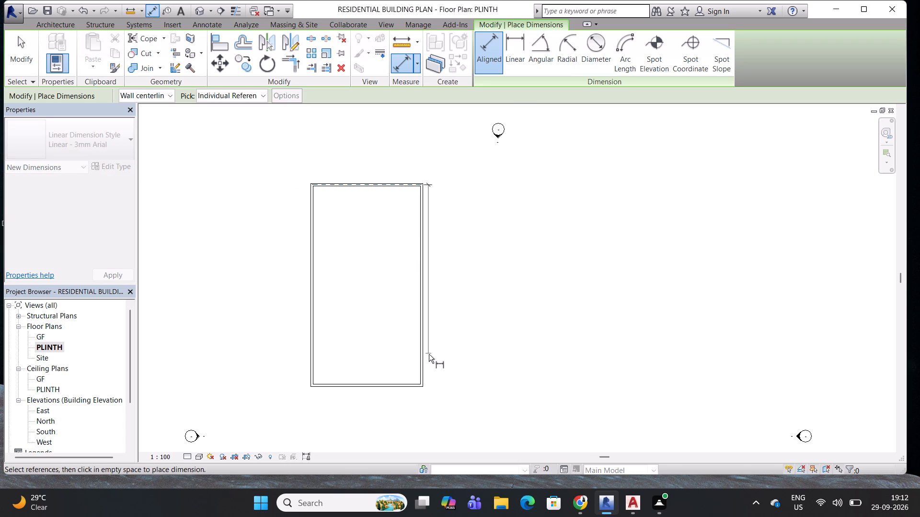
scroll(418, 393, "up", 5)
left_click(424, 377)
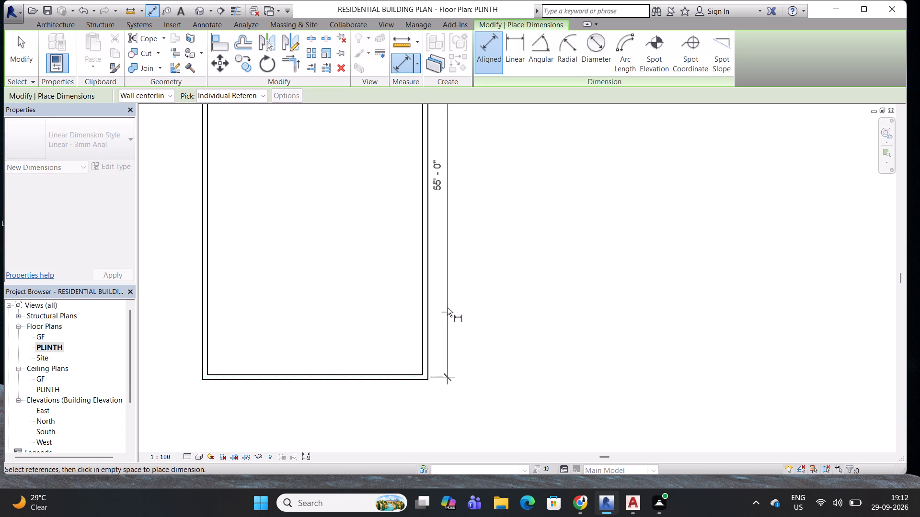
left_click(452, 241)
scroll(452, 224, "down", 2)
middle_click_drag(454, 219, 487, 235)
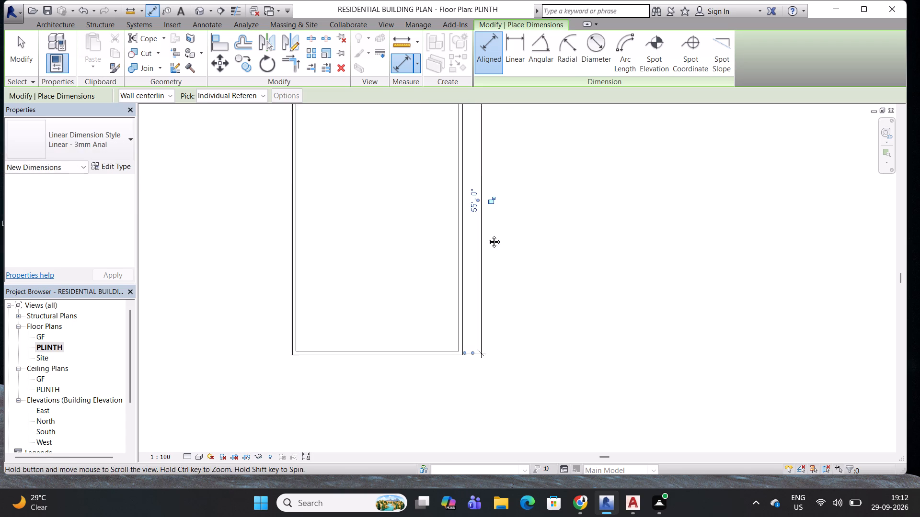
middle_click_drag(487, 235, 488, 235)
scroll(374, 202, "down", 3)
middle_click_drag(374, 201, 320, 310)
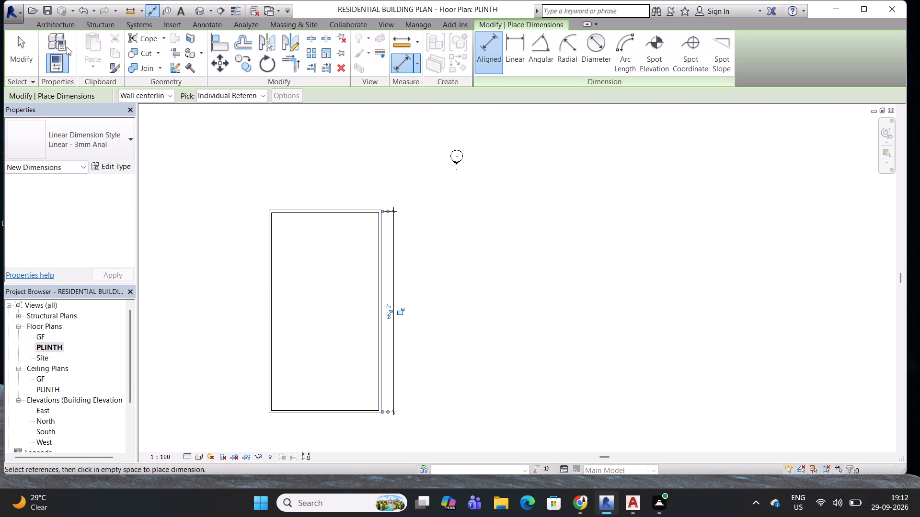
key("Escape")
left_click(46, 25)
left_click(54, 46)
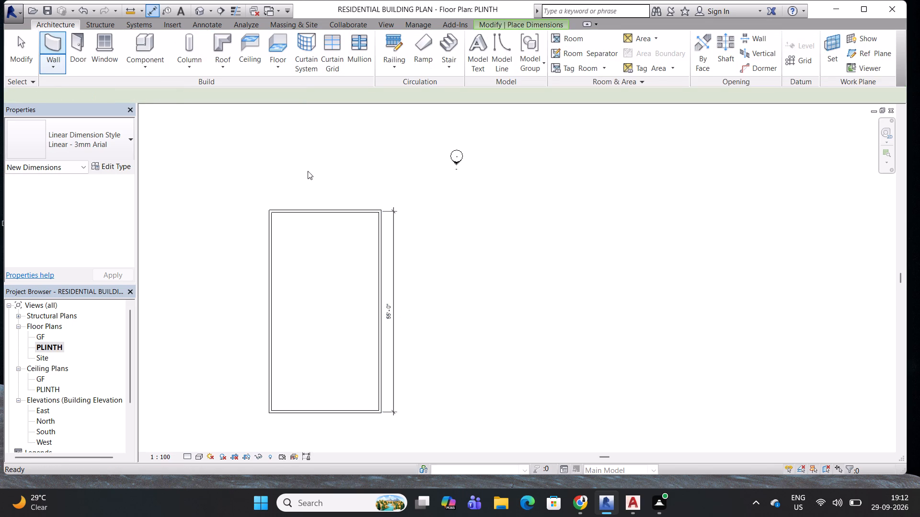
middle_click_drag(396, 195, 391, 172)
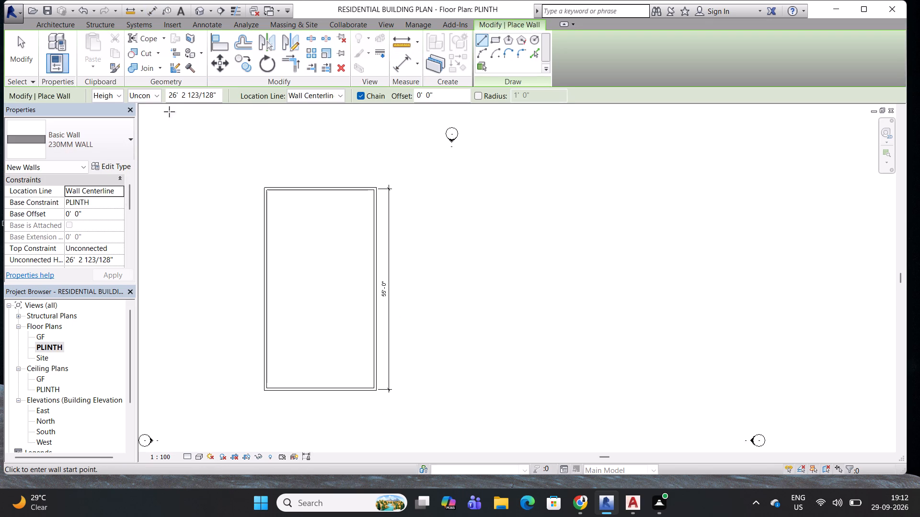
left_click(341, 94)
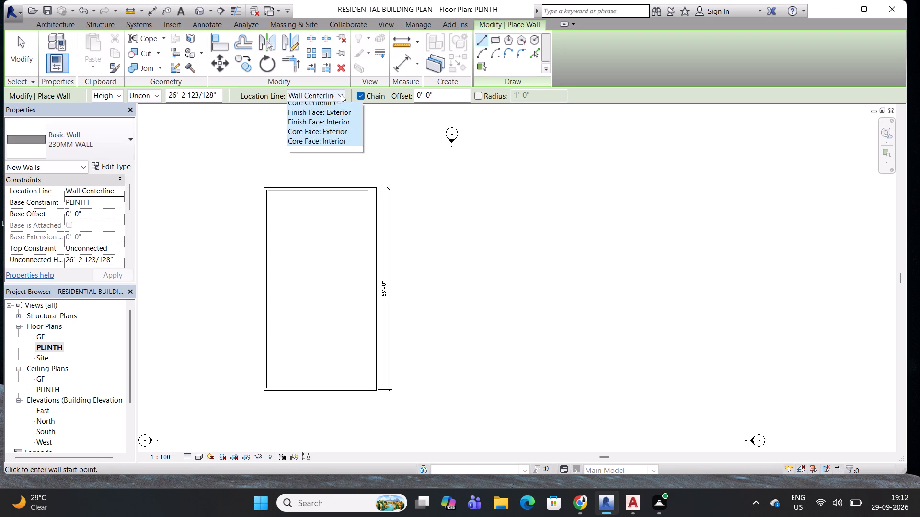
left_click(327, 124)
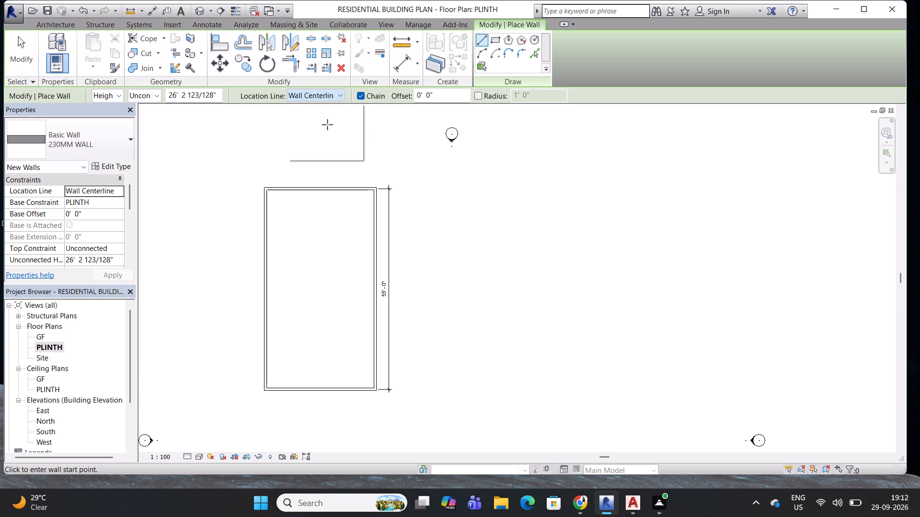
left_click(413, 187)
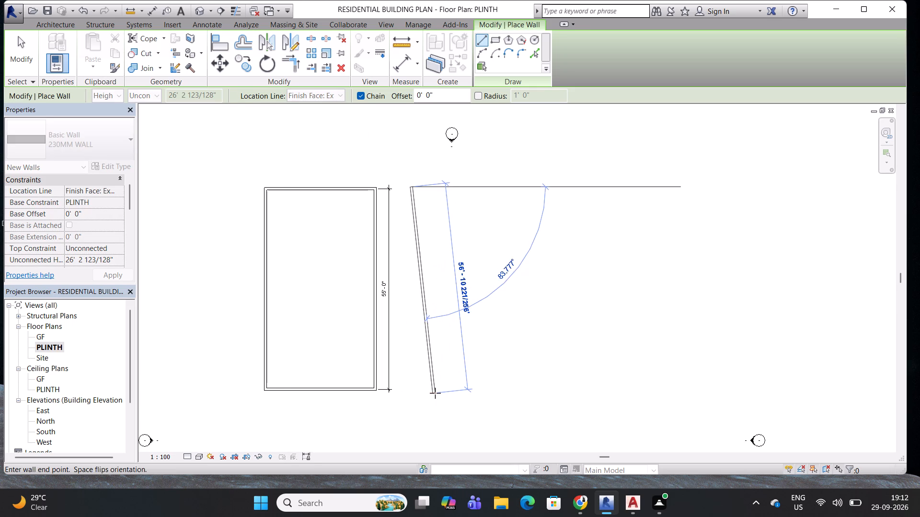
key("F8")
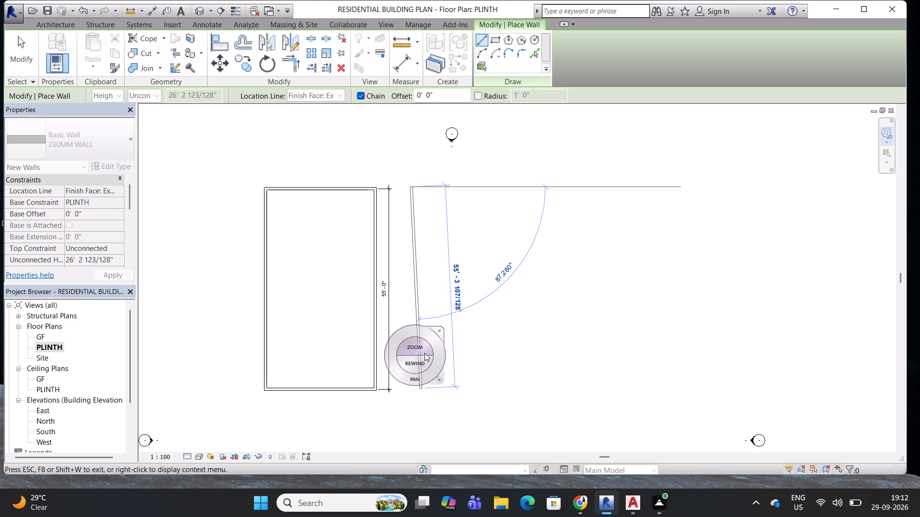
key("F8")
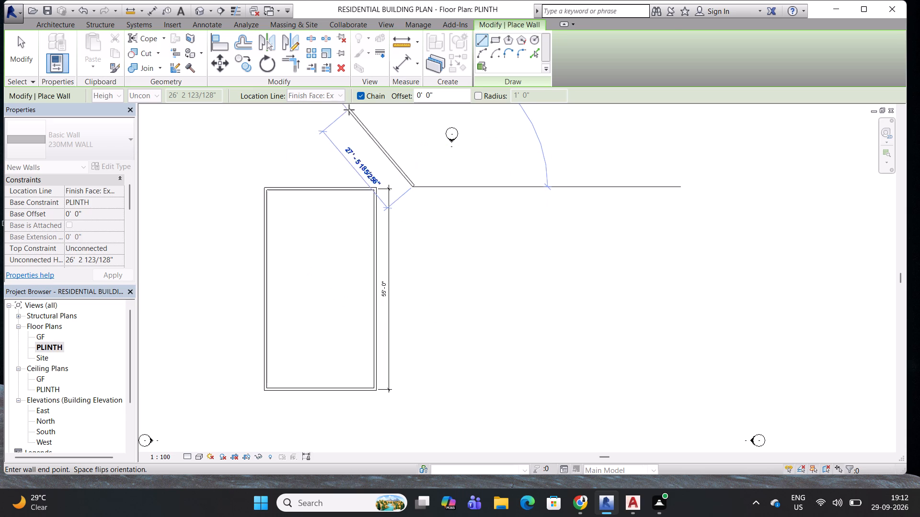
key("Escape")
Set the location line for new 230MM WALL walls to Core Centerline.
left_click(339, 95)
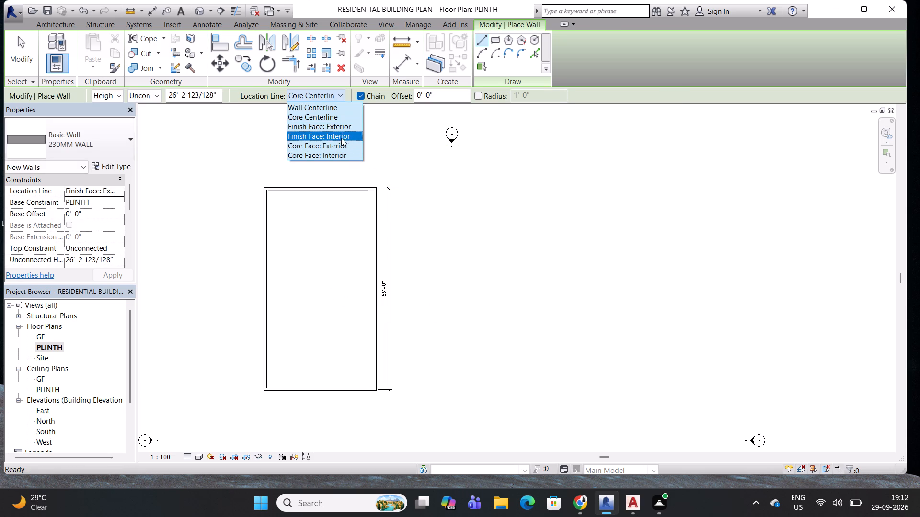
left_click(334, 121)
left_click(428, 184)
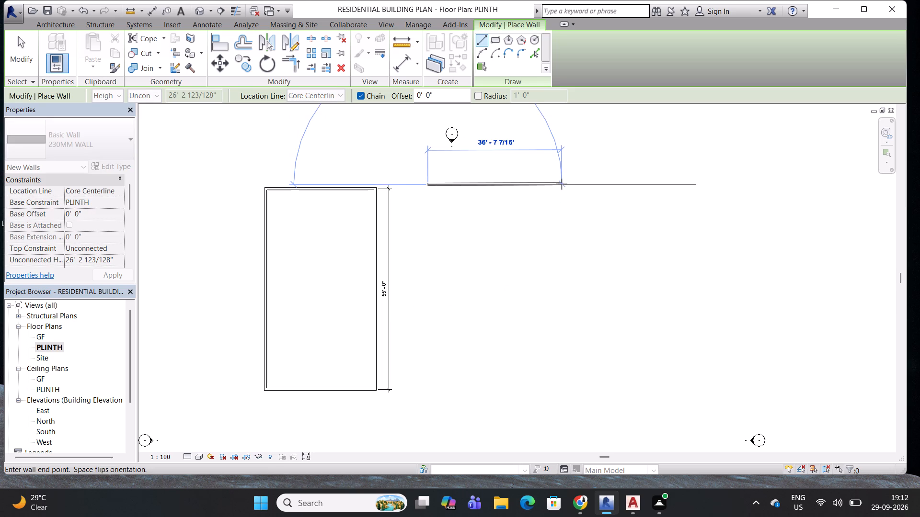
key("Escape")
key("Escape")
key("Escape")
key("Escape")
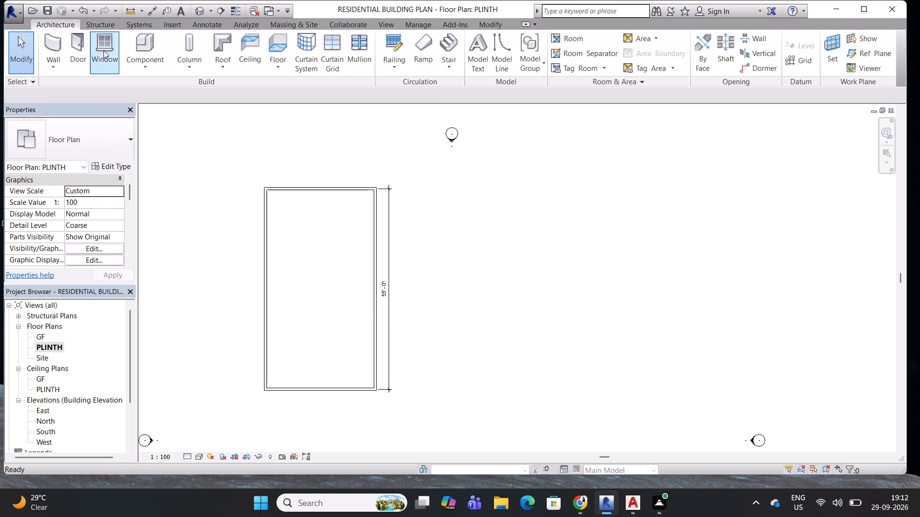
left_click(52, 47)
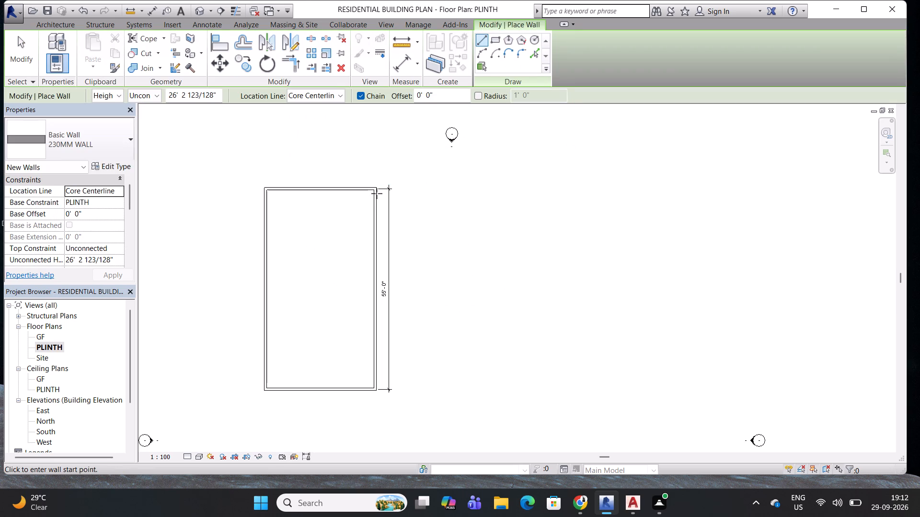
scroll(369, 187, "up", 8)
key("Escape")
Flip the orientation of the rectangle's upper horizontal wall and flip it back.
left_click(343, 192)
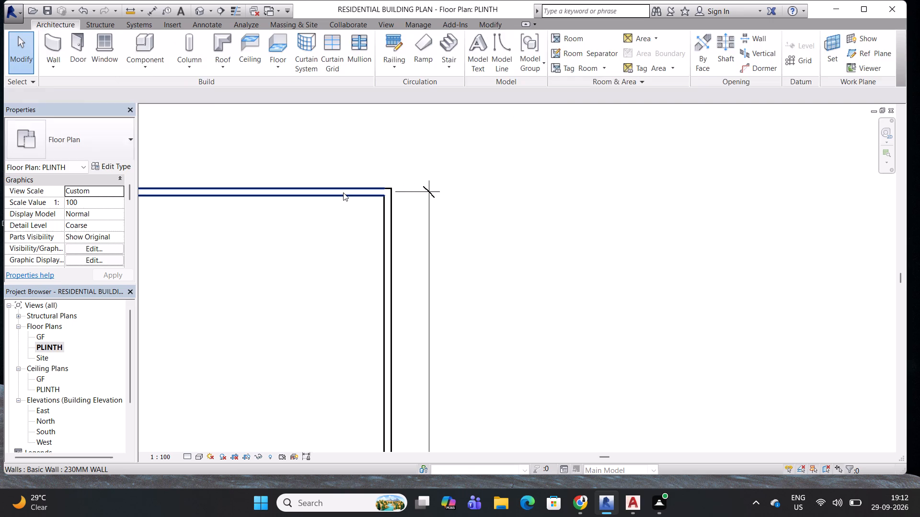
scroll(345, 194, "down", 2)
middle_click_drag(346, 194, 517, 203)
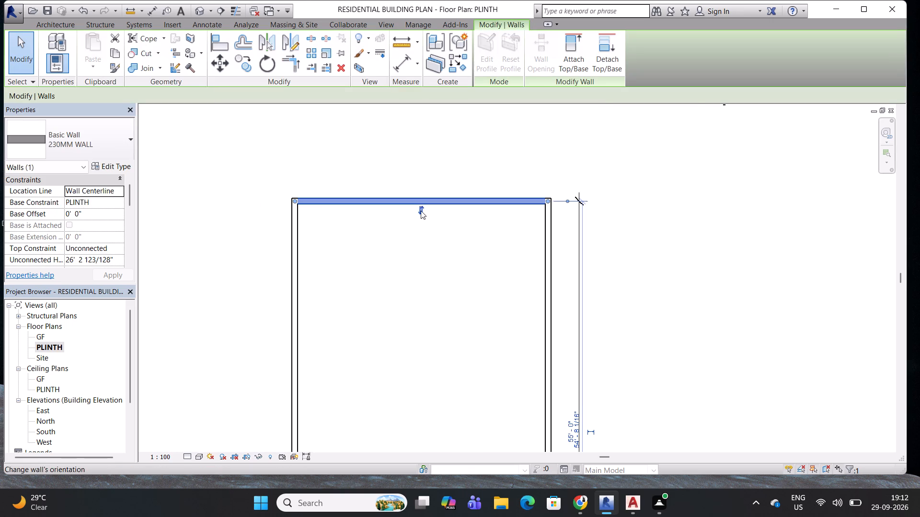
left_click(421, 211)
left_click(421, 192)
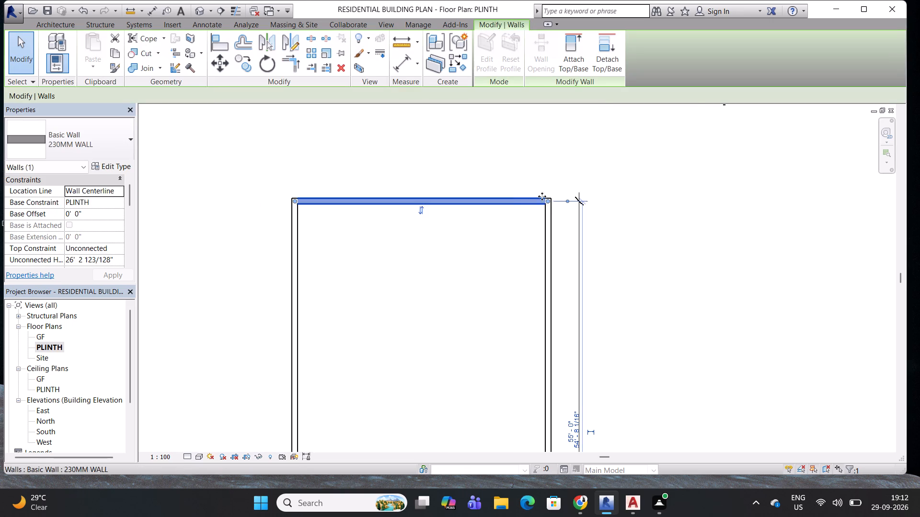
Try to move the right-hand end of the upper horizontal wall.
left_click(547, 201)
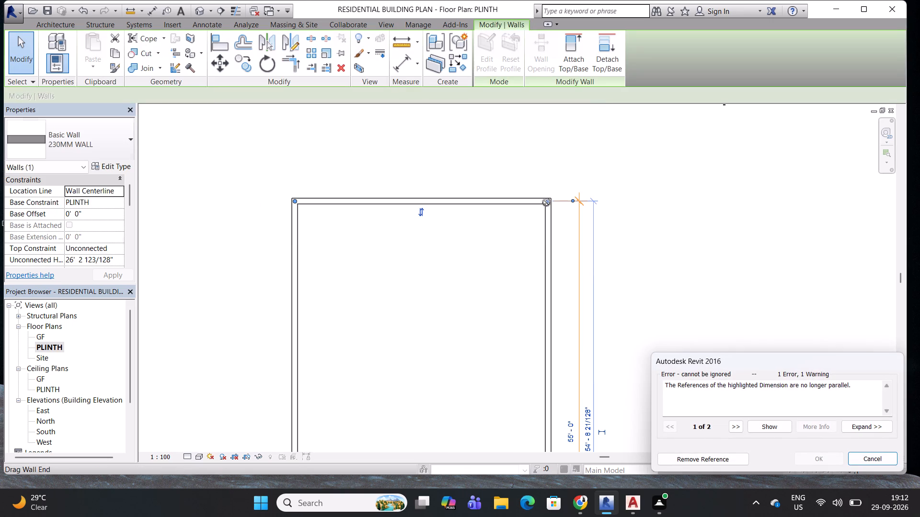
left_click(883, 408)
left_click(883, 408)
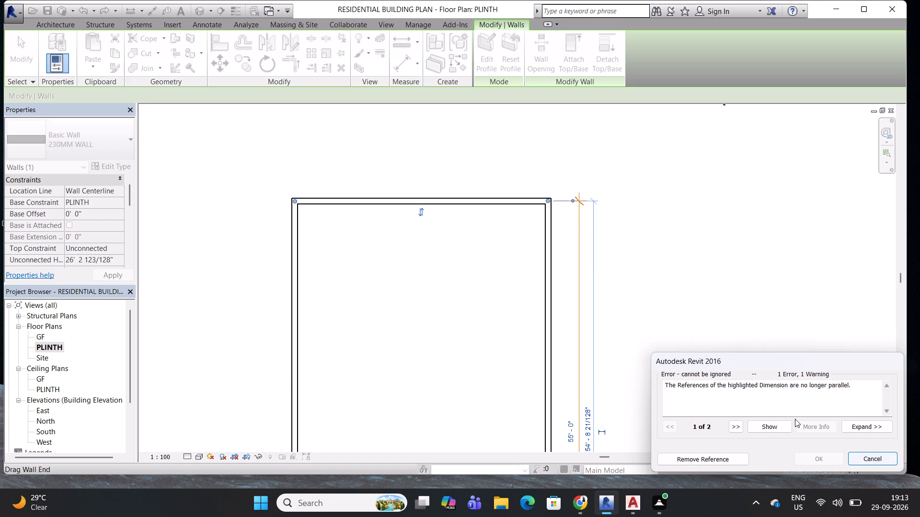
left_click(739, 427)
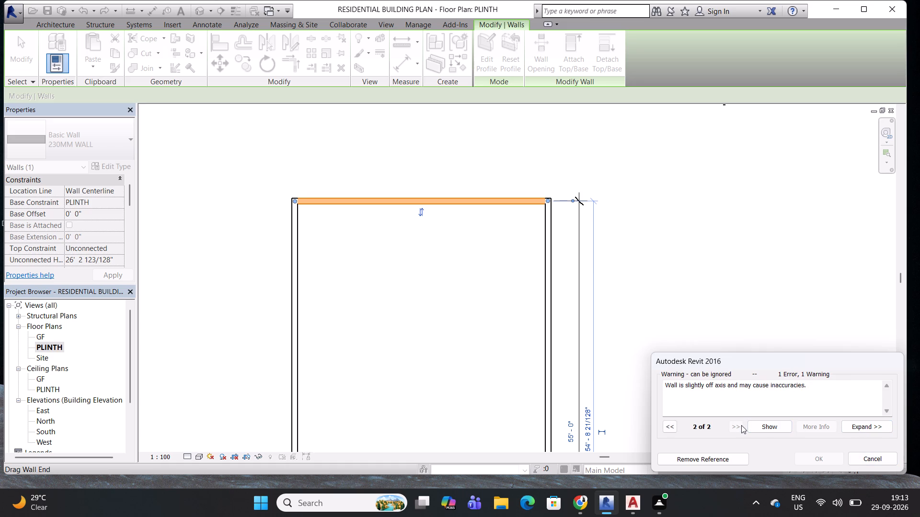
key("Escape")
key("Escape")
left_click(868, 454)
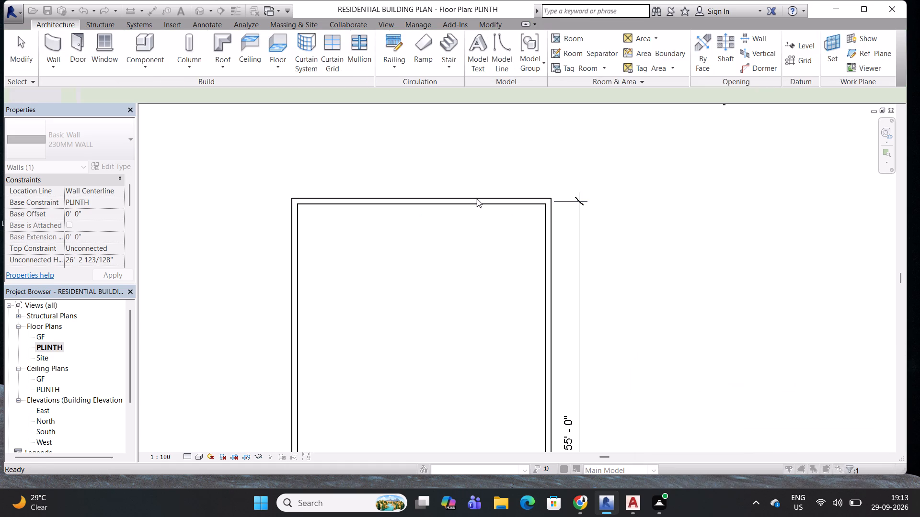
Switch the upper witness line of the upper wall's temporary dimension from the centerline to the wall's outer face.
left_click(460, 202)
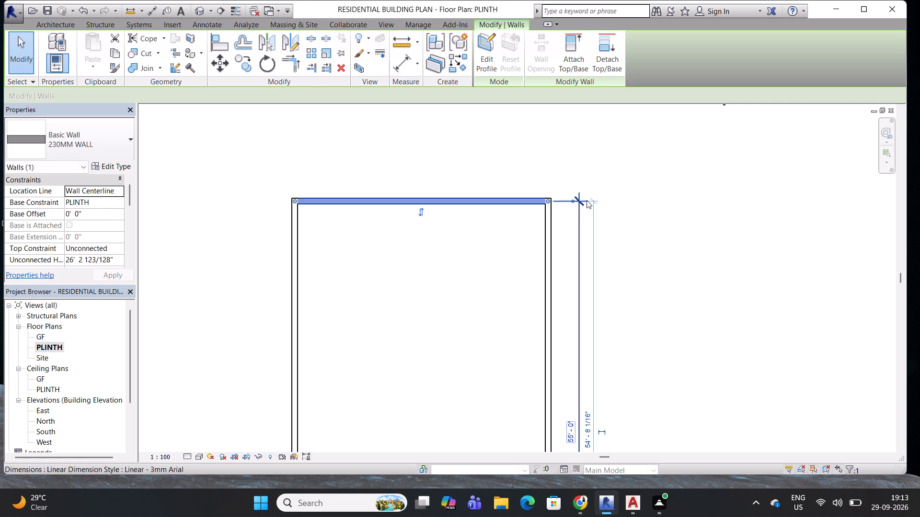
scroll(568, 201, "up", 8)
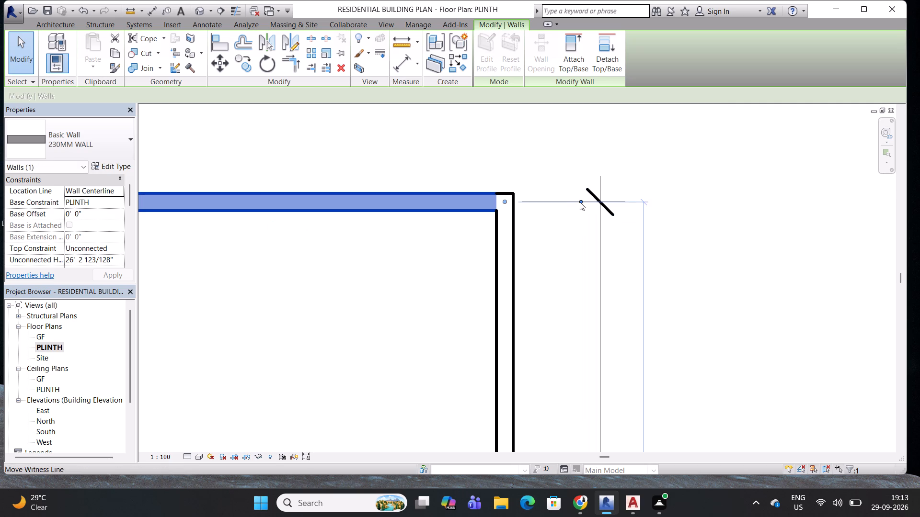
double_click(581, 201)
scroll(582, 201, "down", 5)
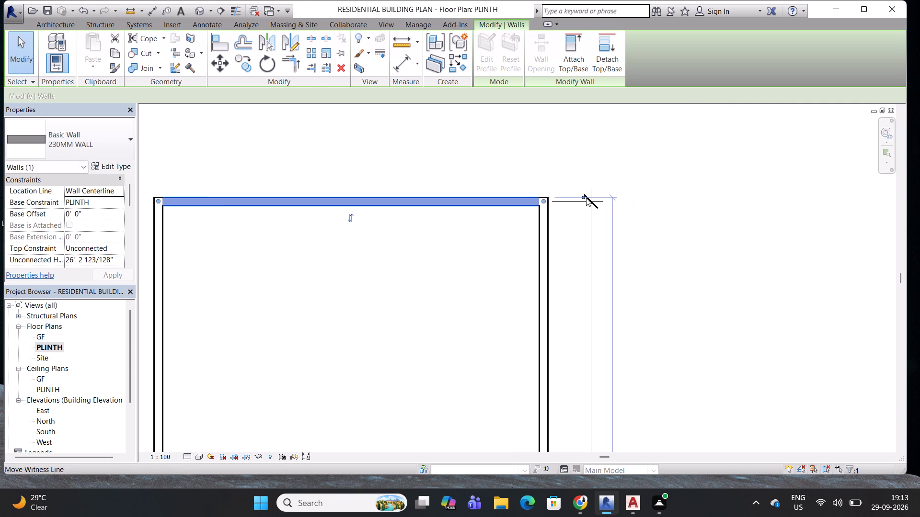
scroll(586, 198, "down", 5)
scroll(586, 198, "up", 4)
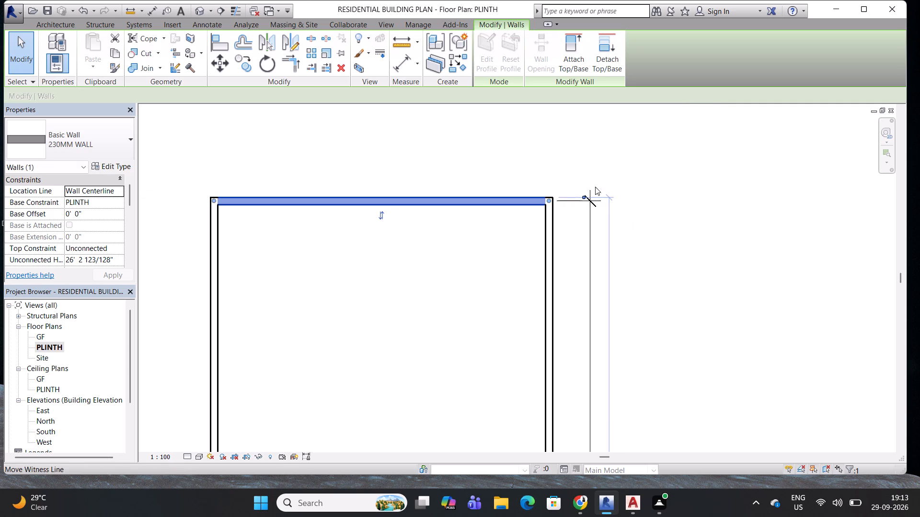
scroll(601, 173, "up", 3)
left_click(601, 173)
Move both witness lines of the vertical dimension beside the right-hand wall to the outer faces of the upper and lower walls.
scroll(601, 173, "down", 3)
left_click(591, 199)
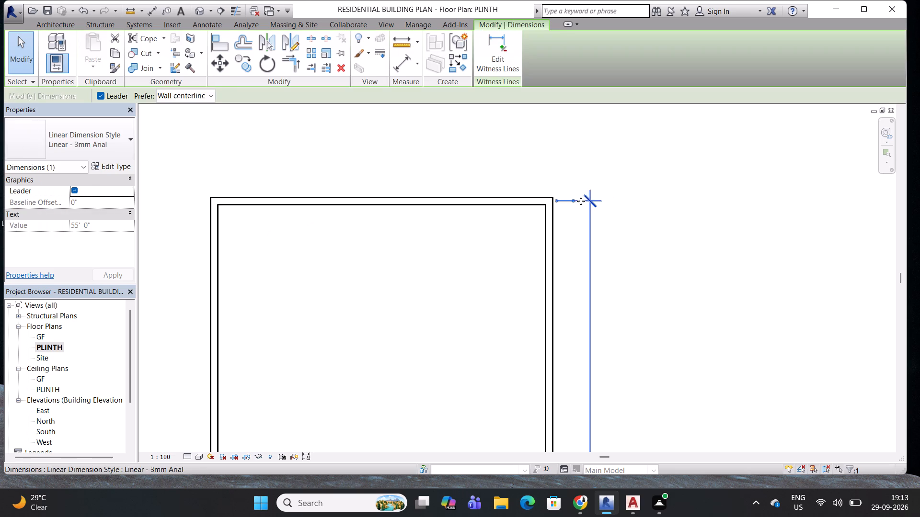
double_click(574, 202)
scroll(547, 145, "down", 4)
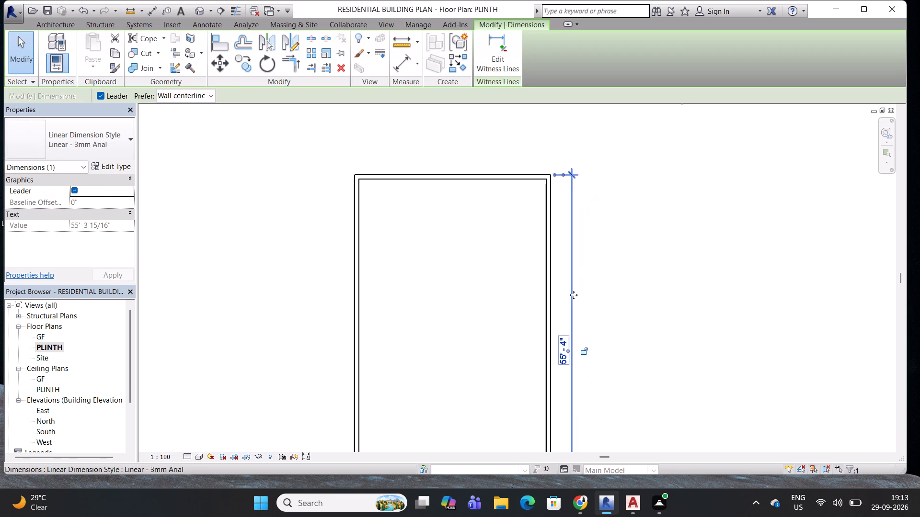
scroll(574, 296, "down", 4)
middle_click_drag(575, 360, 565, 235)
scroll(559, 321, "up", 4)
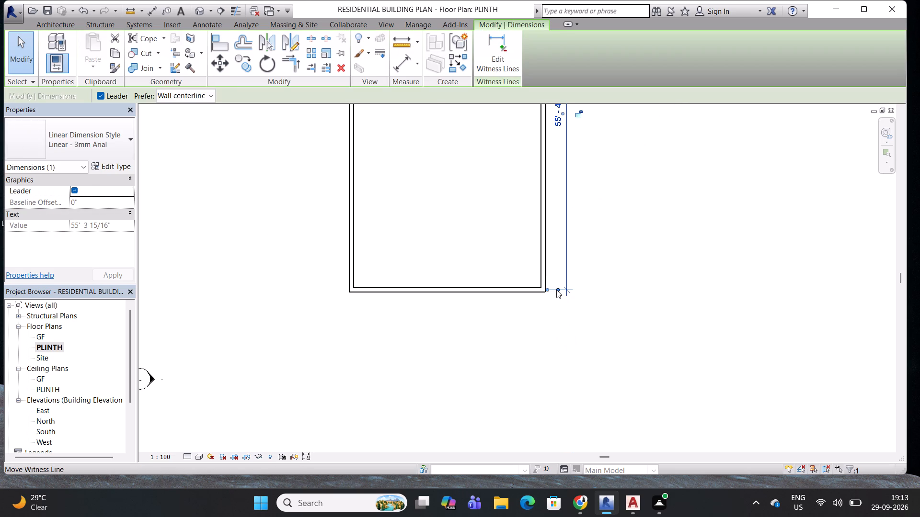
double_click(556, 290)
scroll(558, 290, "down", 4)
middle_click_drag(576, 218, 570, 342)
scroll(529, 217, "up", 2)
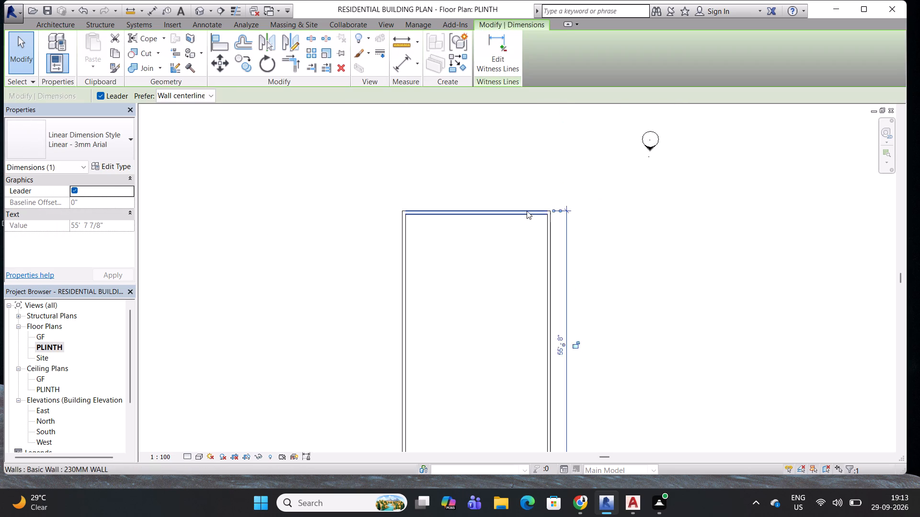
scroll(527, 211, "up", 2)
middle_click_drag(555, 194, 506, 192)
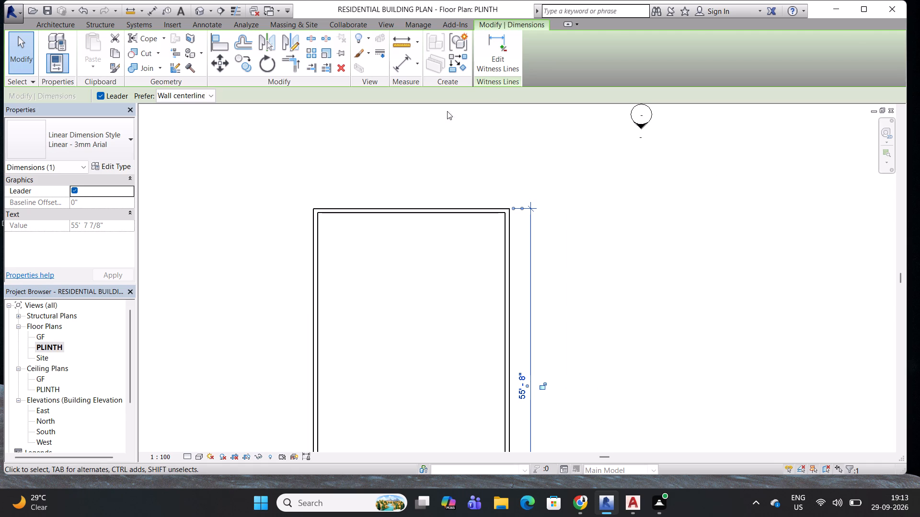
key("Escape")
key("Escape")
key("Escape")
Save the project.
scroll(416, 185, "down", 3)
middle_click_drag(420, 184, 454, 174)
key("ctrl+s")
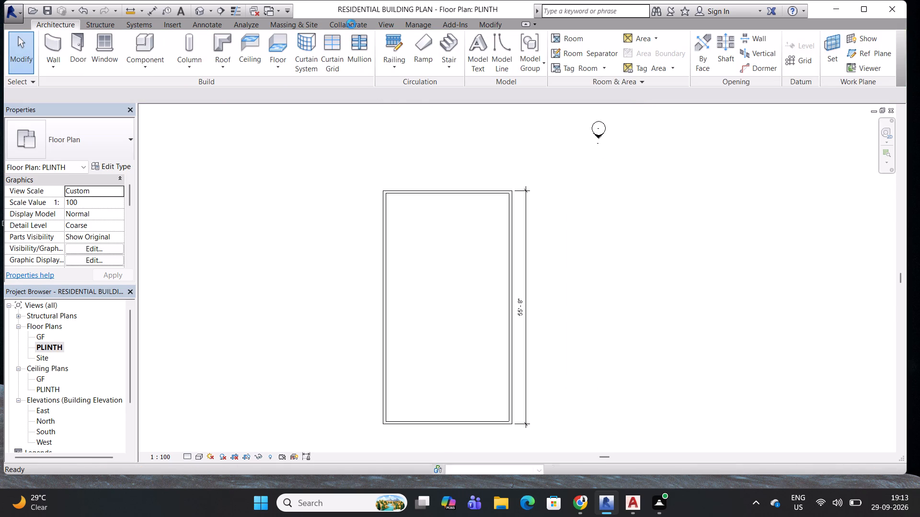
Restore the project's snap settings to their defaults.
left_click(415, 29)
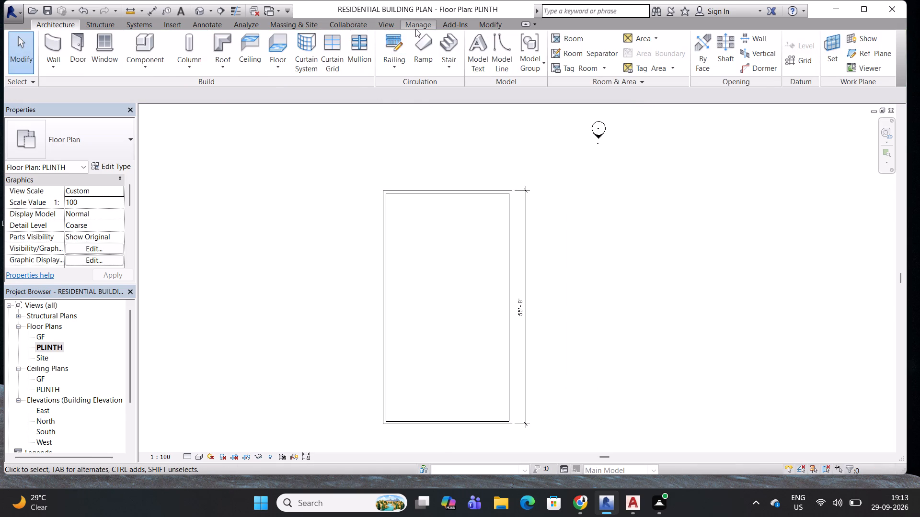
left_click(93, 50)
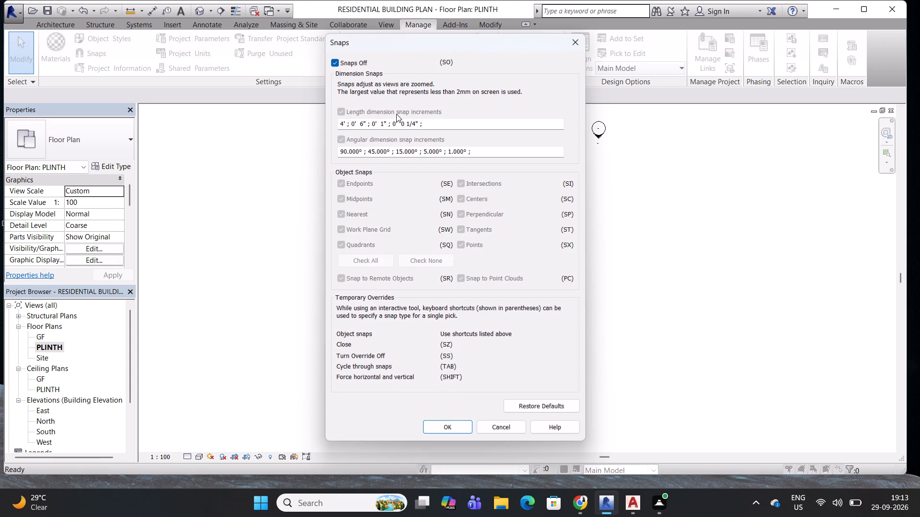
scroll(481, 222, "down", 4)
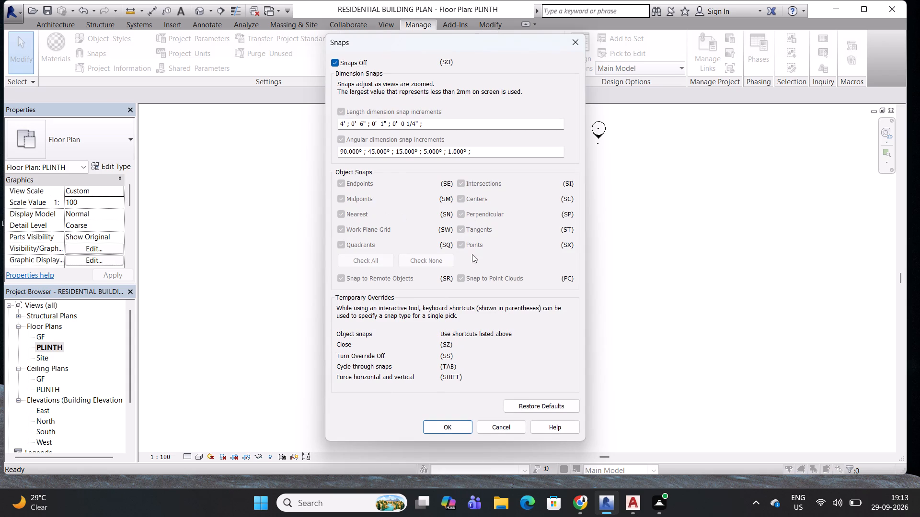
scroll(457, 385, "down", 5)
left_click(454, 426)
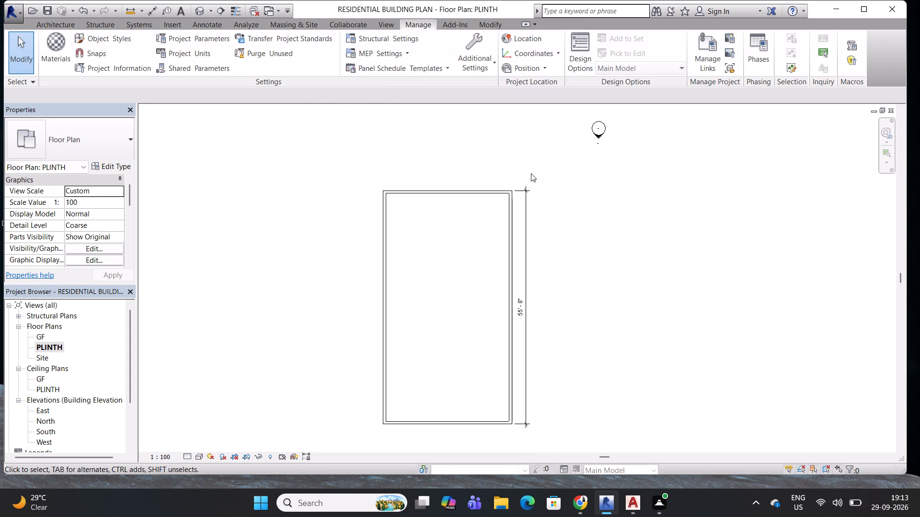
left_click(90, 52)
left_click(545, 404)
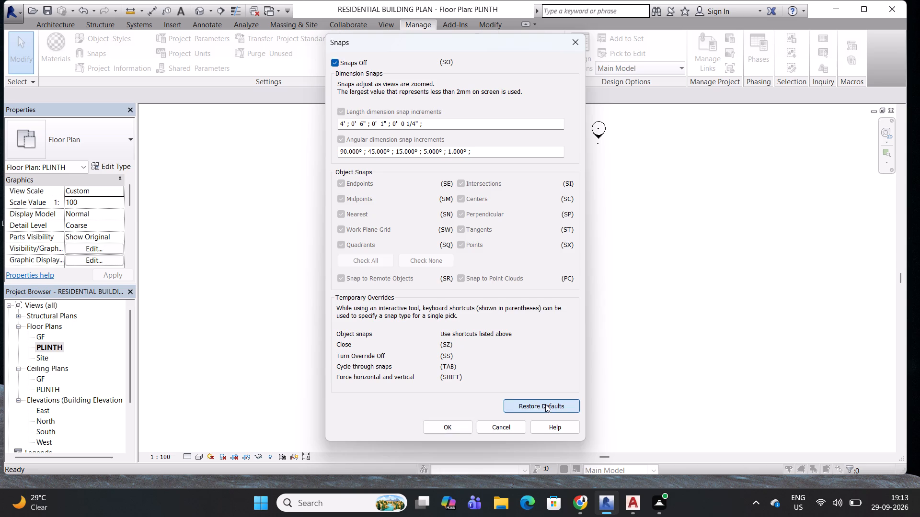
left_click(458, 424)
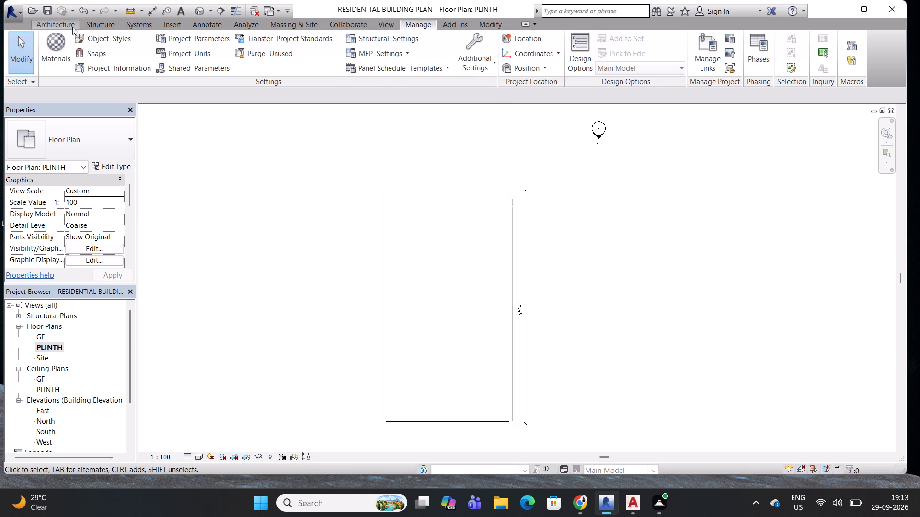
Draw a closed rectangle of 230MM WALL walls beside the perimeter enclosure, 55' long and about 10' 6" wide.
left_click(55, 25)
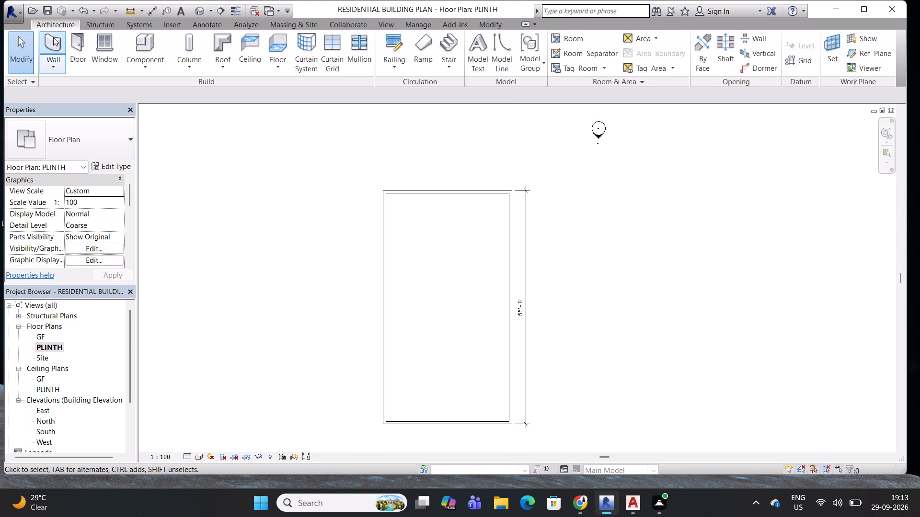
left_click(50, 36)
left_click(547, 194)
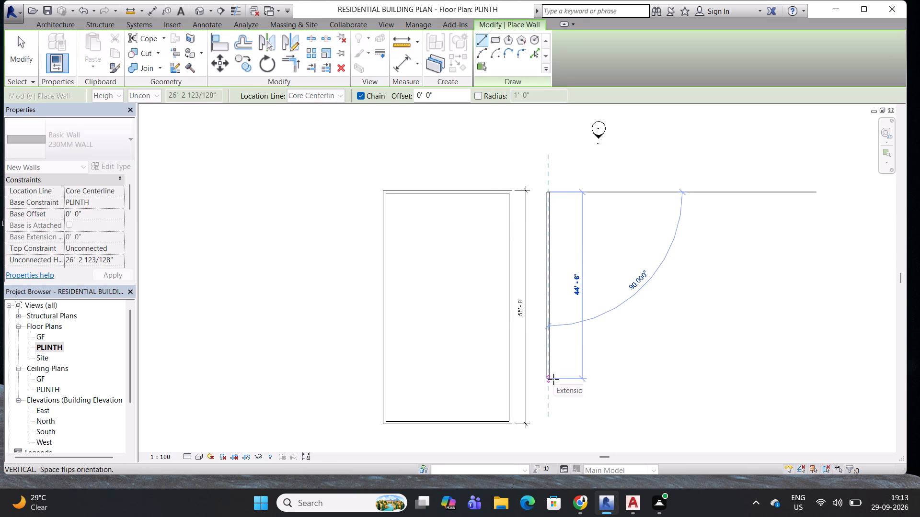
left_click(549, 422)
left_click(593, 421)
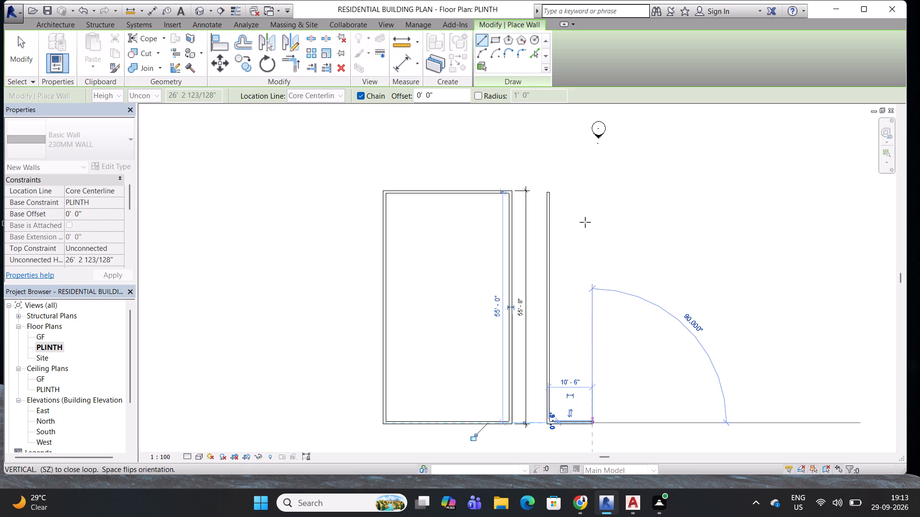
left_click(586, 195)
left_click(548, 194)
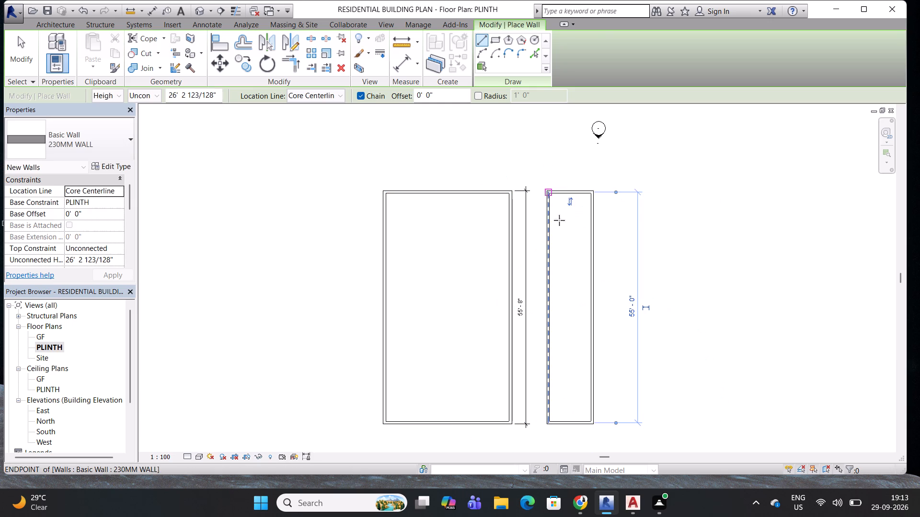
key("Escape")
key("Escape")
key("Escape")
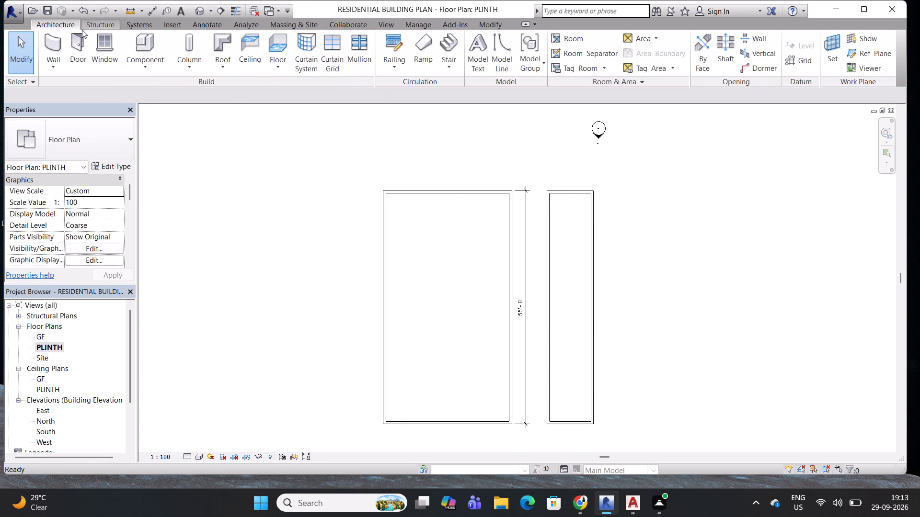
Add a vertical linear dimension alongside the narrow enclosure, spanning the outer corners of its upper and lower walls.
left_click(210, 26)
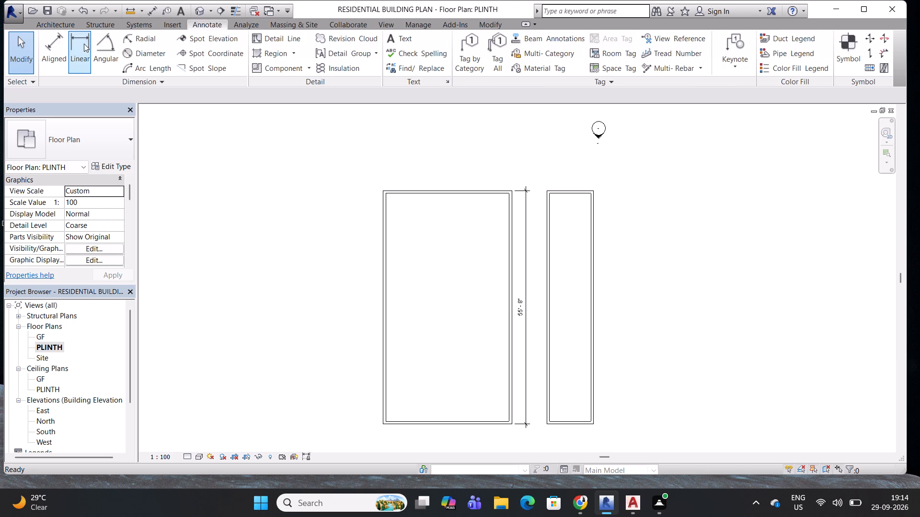
left_click(59, 43)
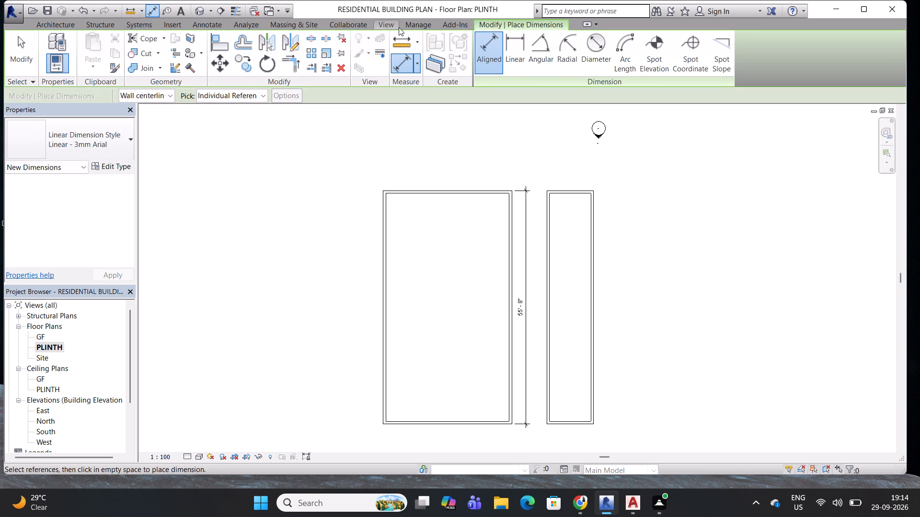
left_click(518, 43)
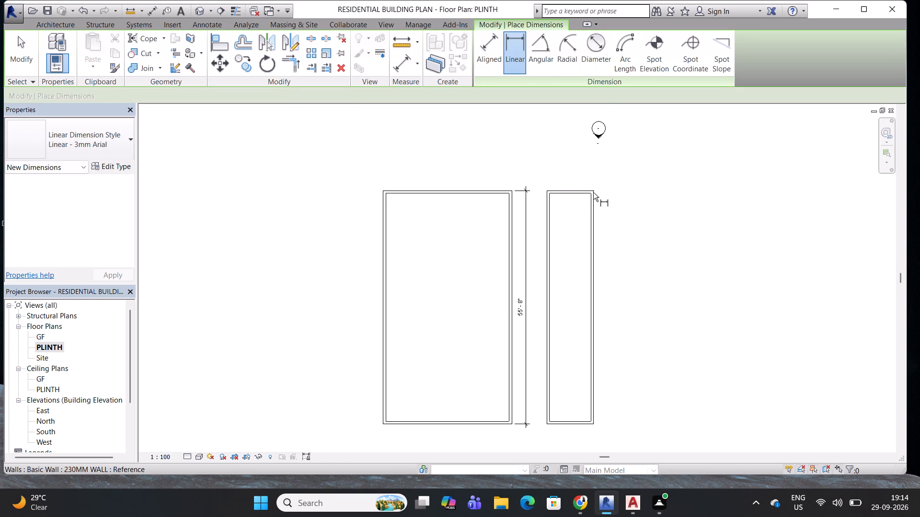
scroll(594, 193, "up", 9)
scroll(590, 190, "down", 5)
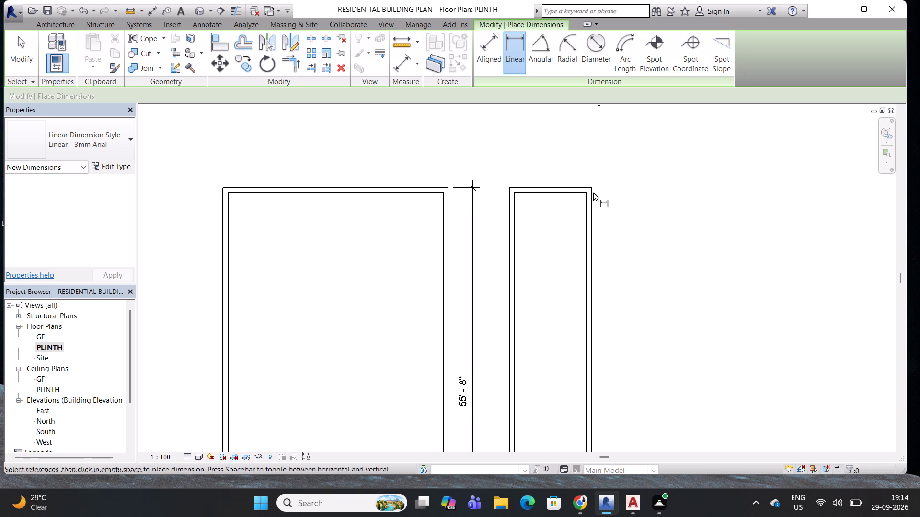
scroll(593, 193, "down", 5)
left_click(594, 192)
scroll(602, 405, "up", 4)
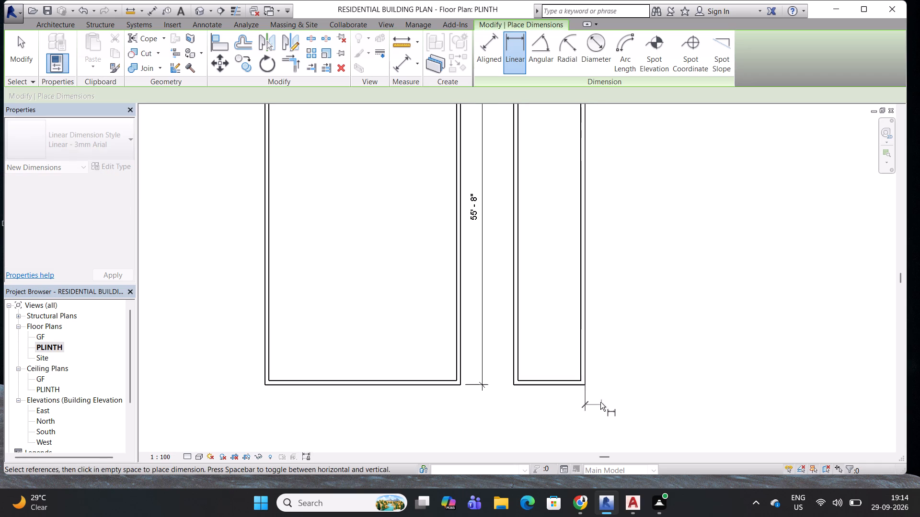
left_click(590, 385)
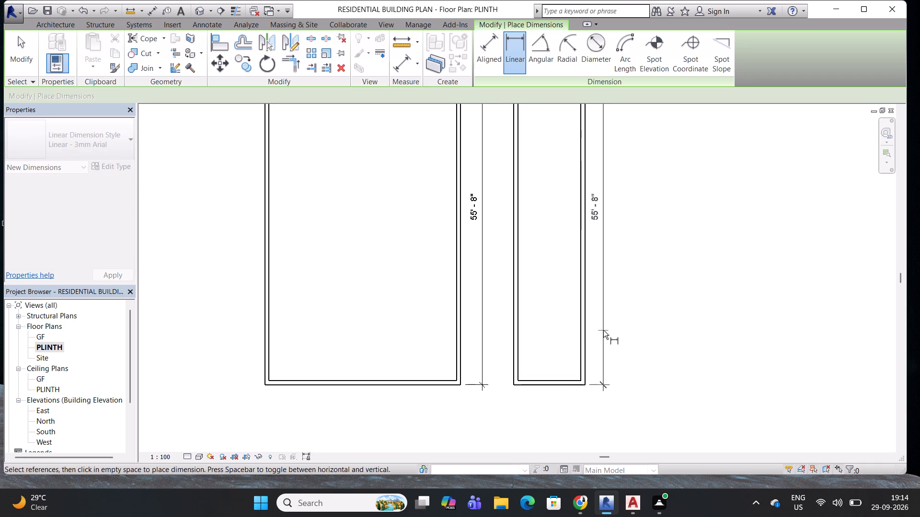
left_click(603, 330)
scroll(597, 384, "up", 5)
key("Escape")
left_click(597, 388)
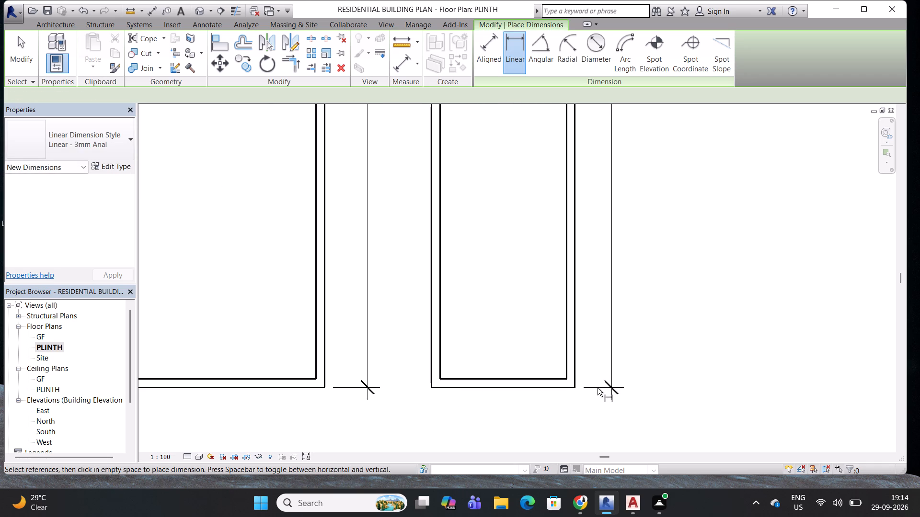
key("Escape")
key("Escape")
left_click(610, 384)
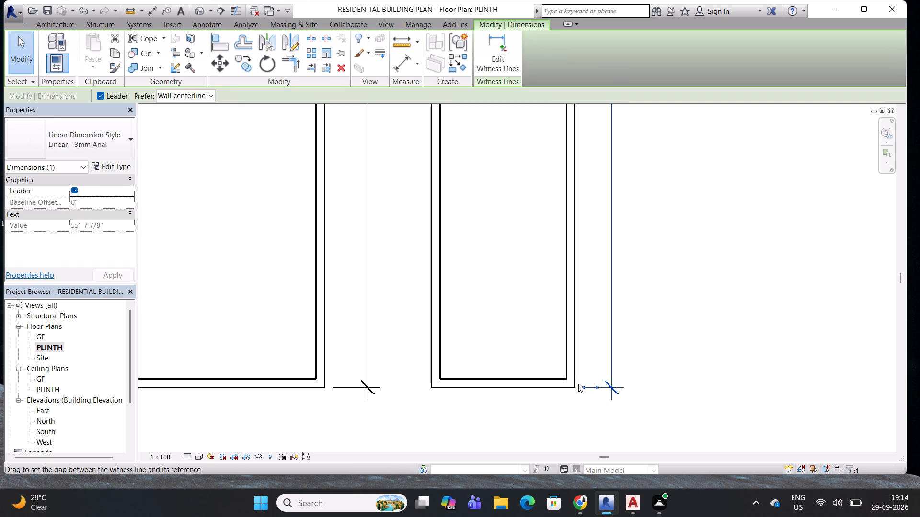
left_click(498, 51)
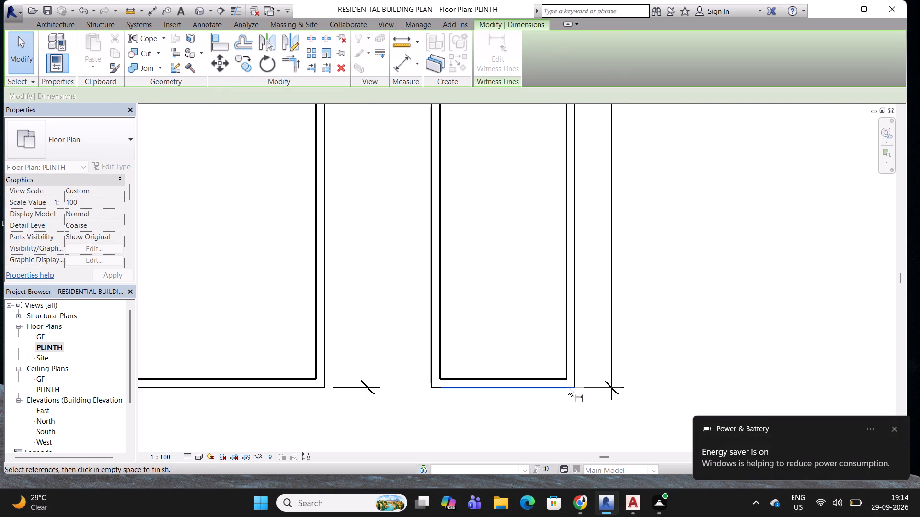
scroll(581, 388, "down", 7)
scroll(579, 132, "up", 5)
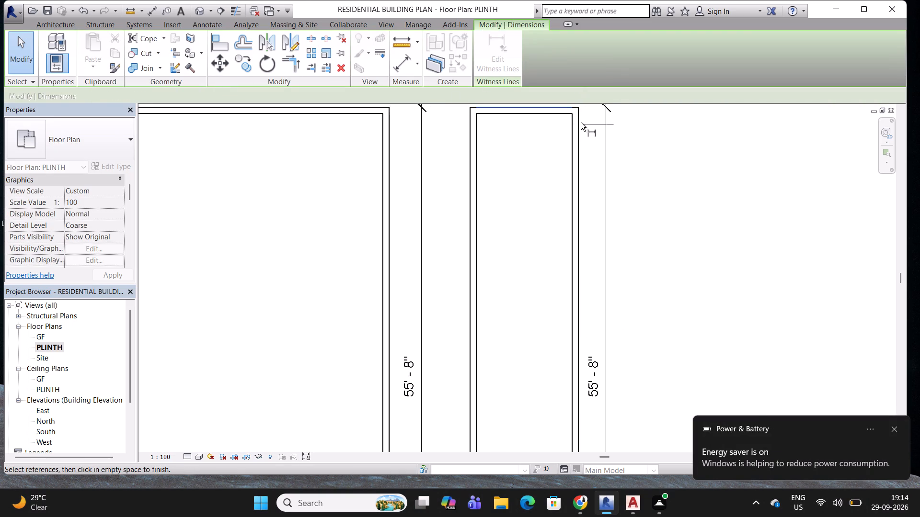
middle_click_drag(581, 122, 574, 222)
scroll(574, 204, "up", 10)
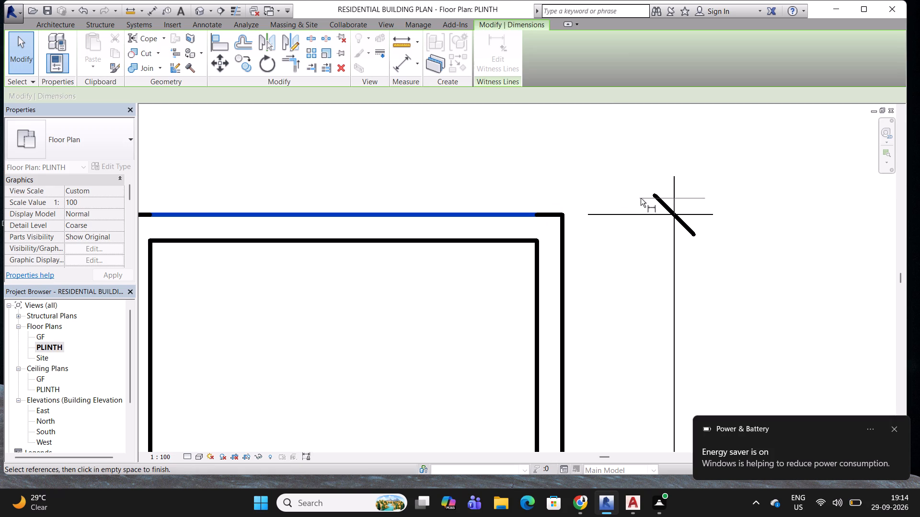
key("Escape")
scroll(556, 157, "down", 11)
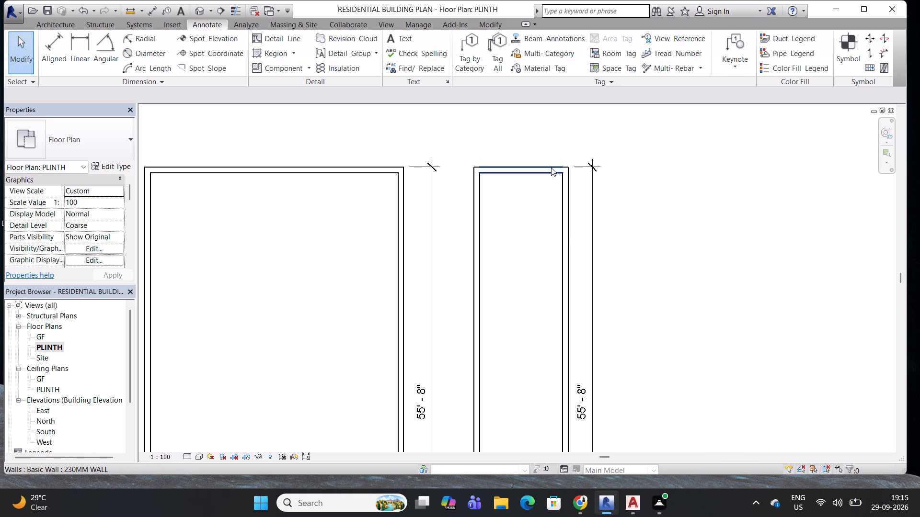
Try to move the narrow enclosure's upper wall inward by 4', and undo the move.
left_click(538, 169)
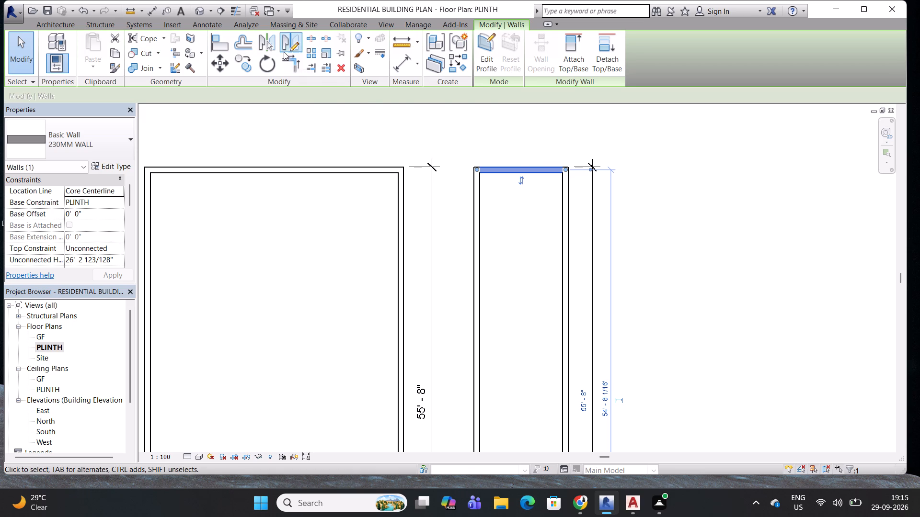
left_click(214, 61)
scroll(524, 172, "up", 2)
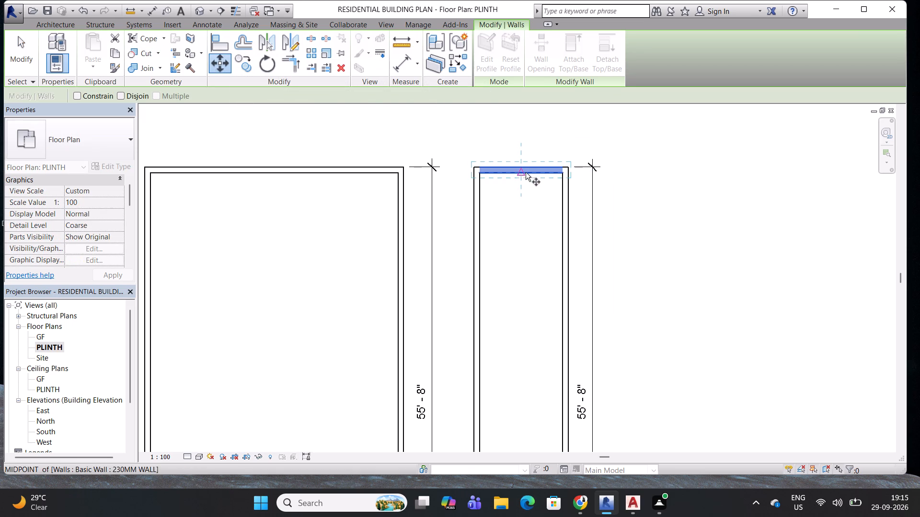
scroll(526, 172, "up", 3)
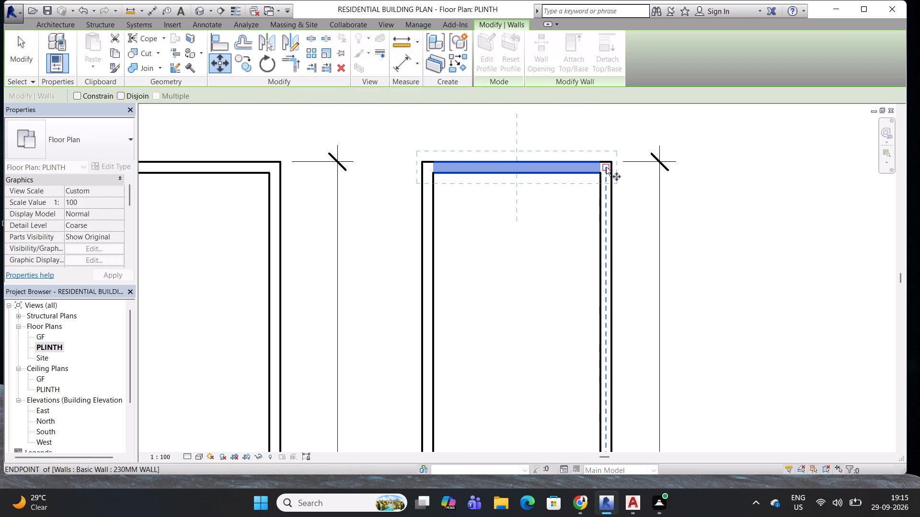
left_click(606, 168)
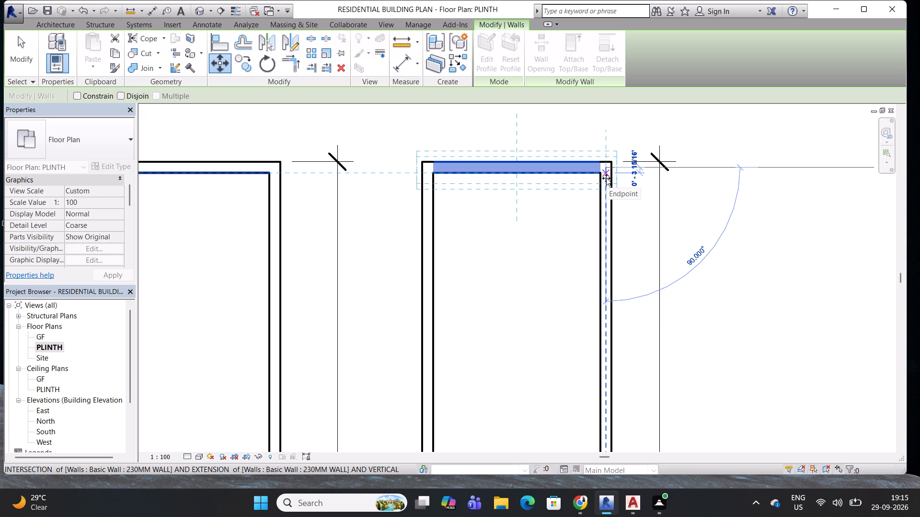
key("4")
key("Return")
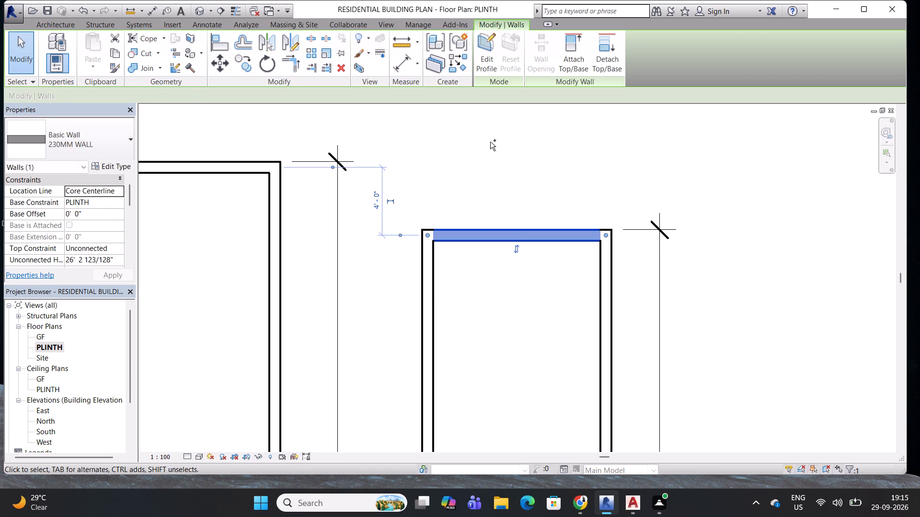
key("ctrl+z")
Move the narrow enclosure's upper wall 4" inward, toward the lower wall.
left_click(537, 169)
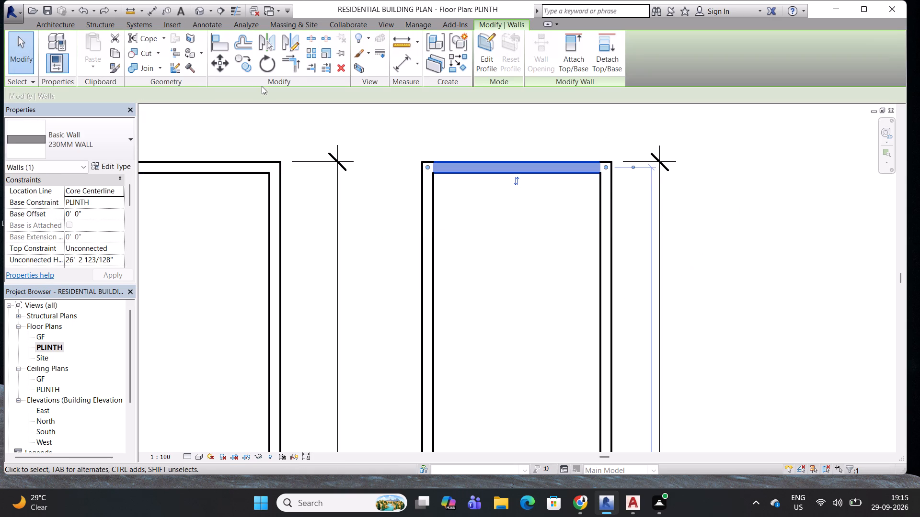
left_click(221, 65)
left_click(517, 175)
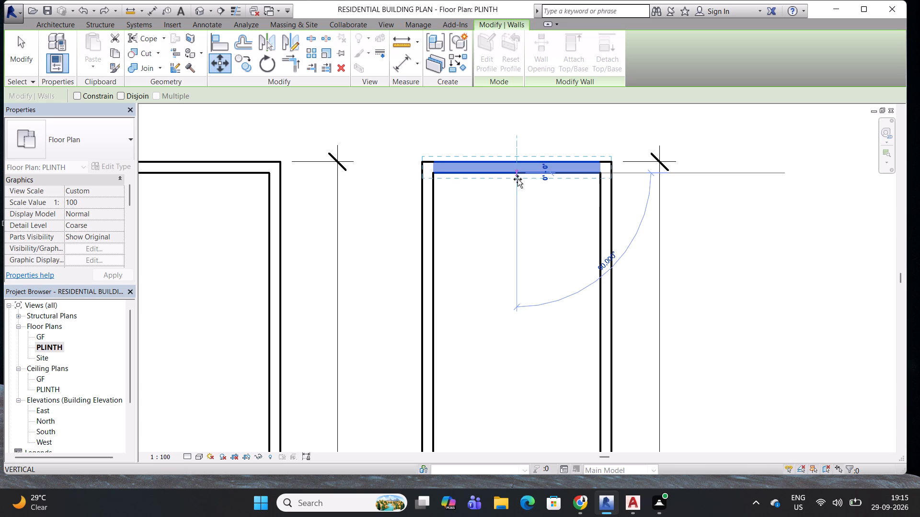
type("4\"")
key("Return")
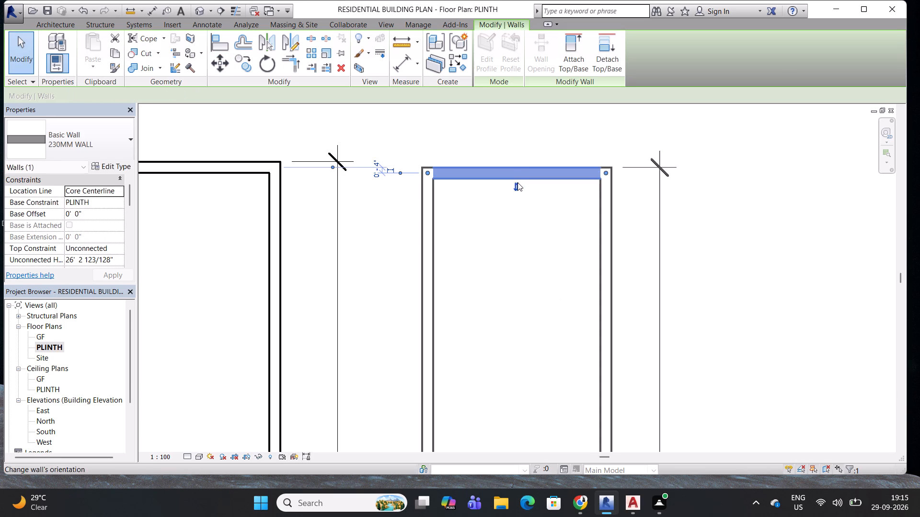
Flip the orientation of the narrow enclosure's lower wall.
scroll(523, 175, "down", 8)
middle_click_drag(541, 285, 515, 162)
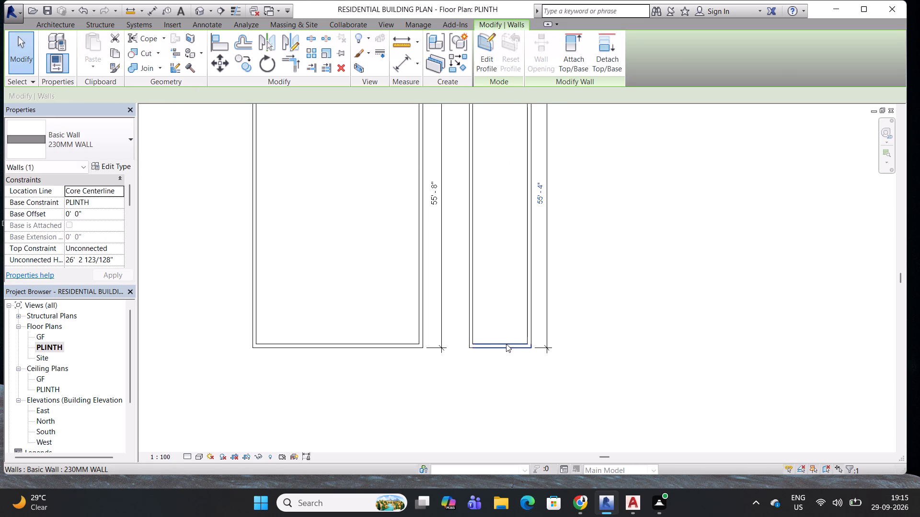
left_click(506, 344)
key("space")
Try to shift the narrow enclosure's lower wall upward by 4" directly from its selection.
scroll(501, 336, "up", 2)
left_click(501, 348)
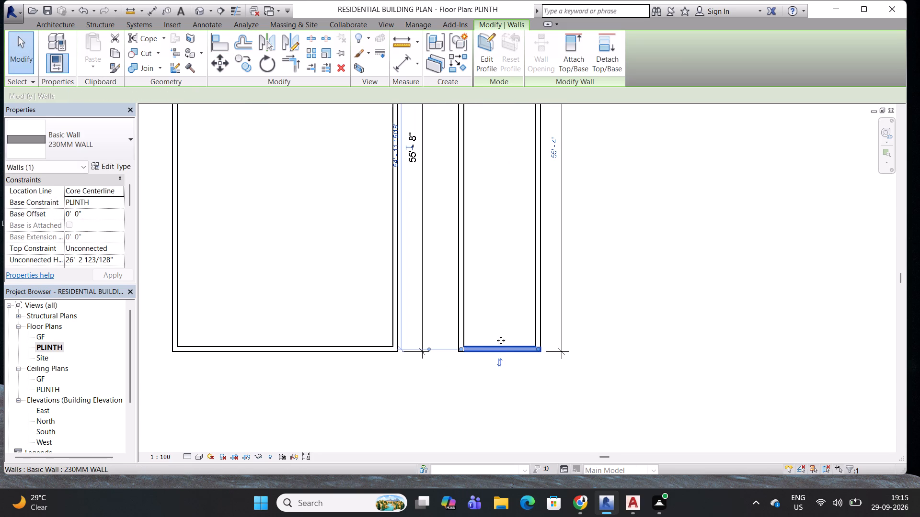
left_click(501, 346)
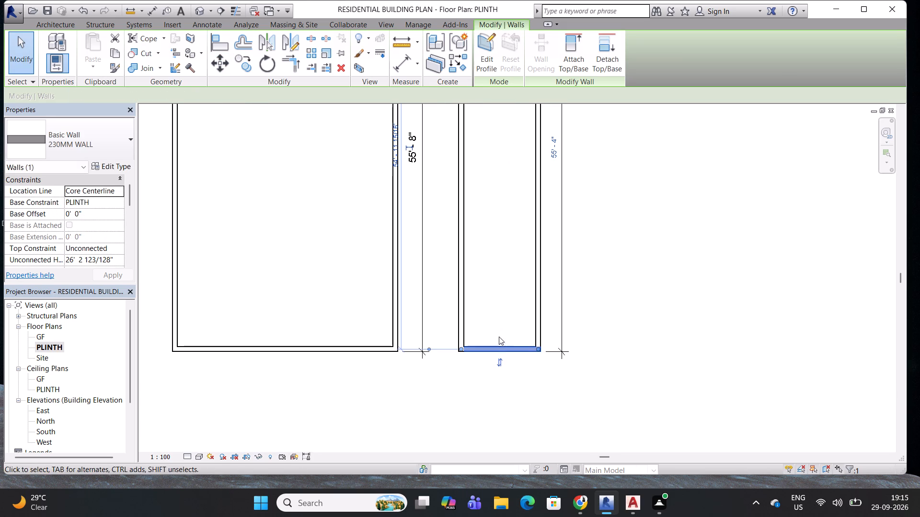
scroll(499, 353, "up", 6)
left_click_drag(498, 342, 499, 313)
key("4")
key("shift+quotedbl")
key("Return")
Move the narrow enclosure's lower wall 4" inward, toward the upper wall.
scroll(507, 288, "down", 4)
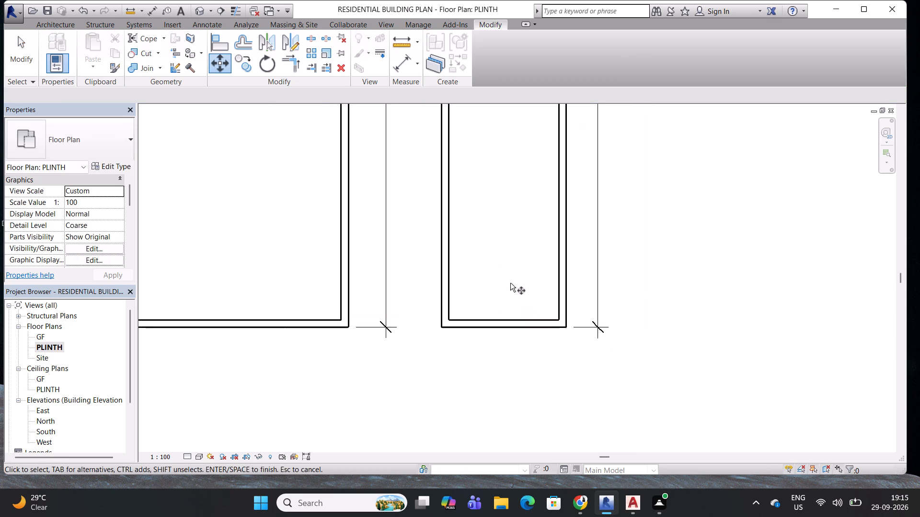
scroll(510, 283, "down", 3)
middle_click_drag(581, 242, 571, 338)
left_click(506, 401)
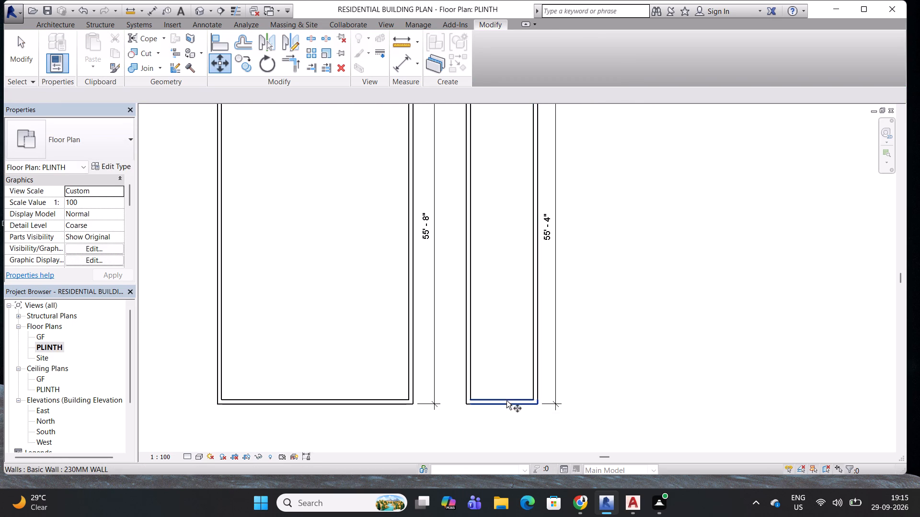
key("4")
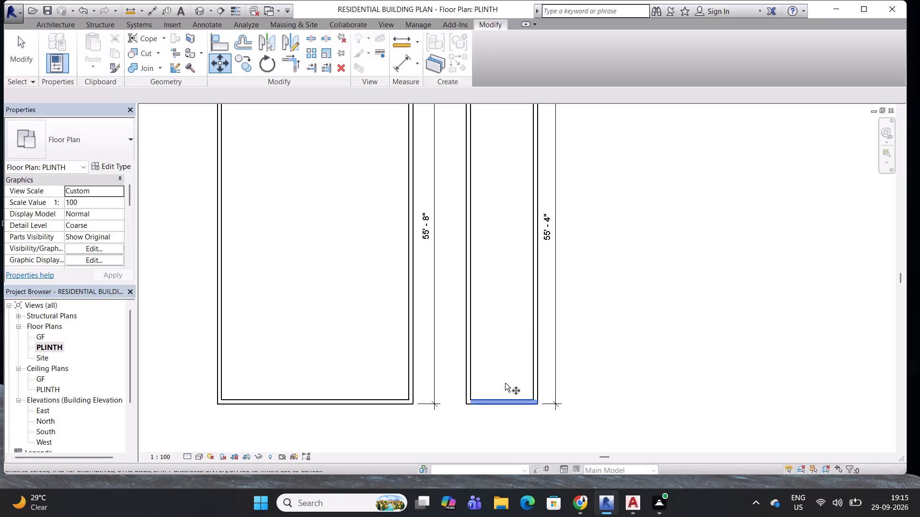
key("shift+quotedbl")
key("Return")
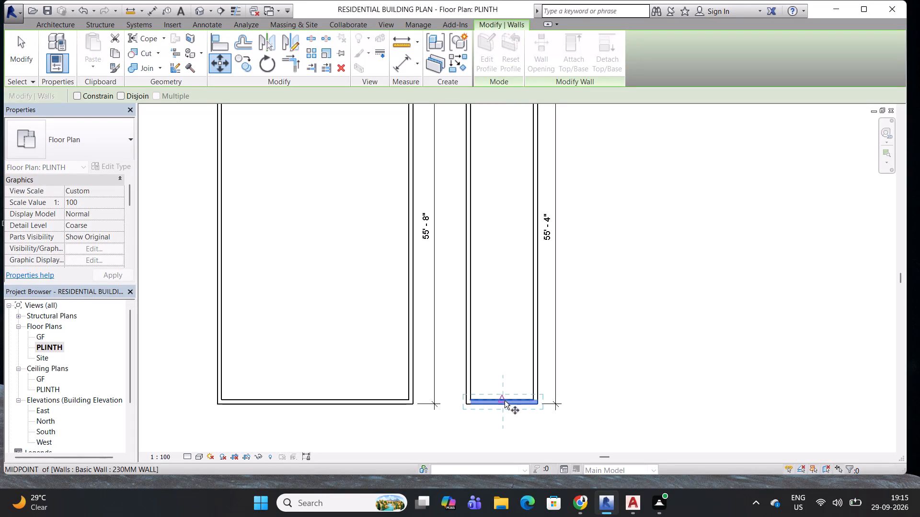
left_click(505, 401)
type("4\"")
key("Return")
scroll(574, 301, "down", 3)
middle_click_drag(580, 246, 565, 313)
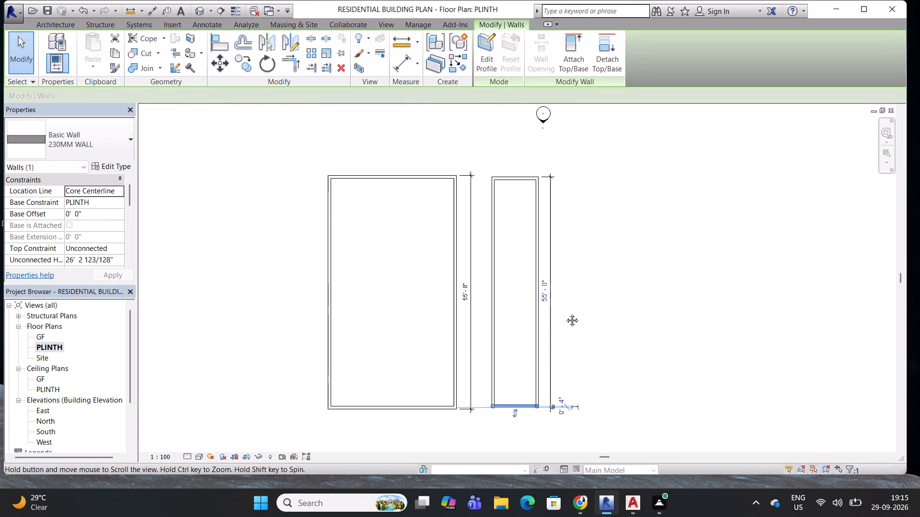
middle_click_drag(565, 313, 564, 319)
middle_click_drag(520, 272, 572, 284)
key("Escape")
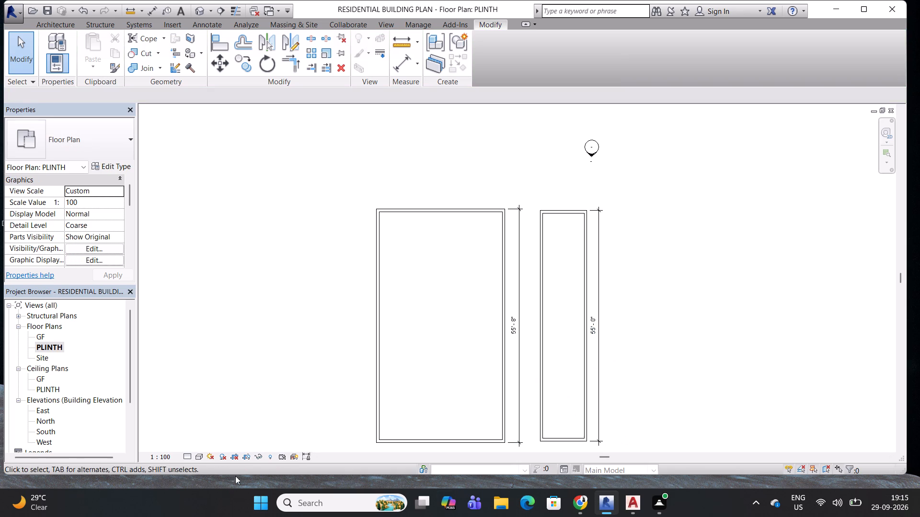
key("Escape")
key("Escape")
key("Escape")
middle_click_drag(475, 181, 514, 161)
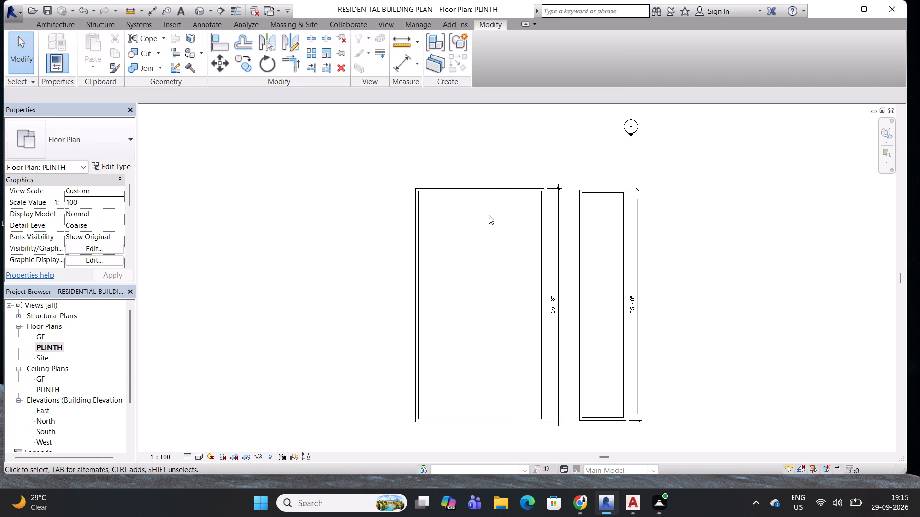
Save the residential building project with the adjusted PLINTH walls.
key("ctrl+s")
scroll(515, 217, "down", 1)
middle_click_drag(515, 217, 490, 214)
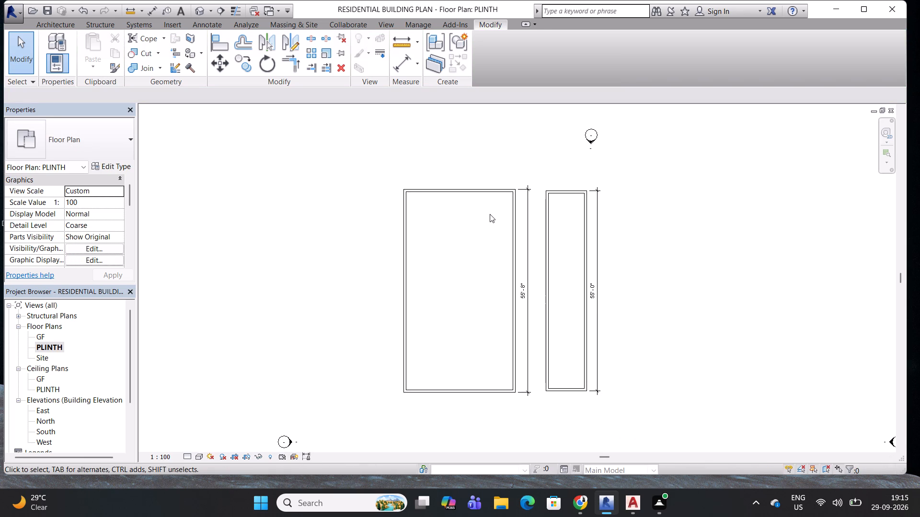
middle_click_drag(561, 234, 591, 238)
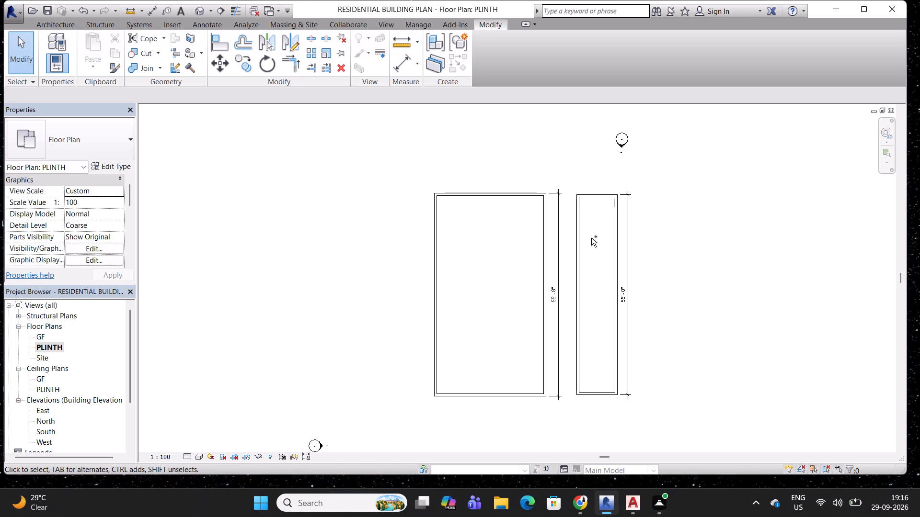
key("ctrl+s")
key("ctrl+s")
key("Escape")
key("Escape")
key("Escape")
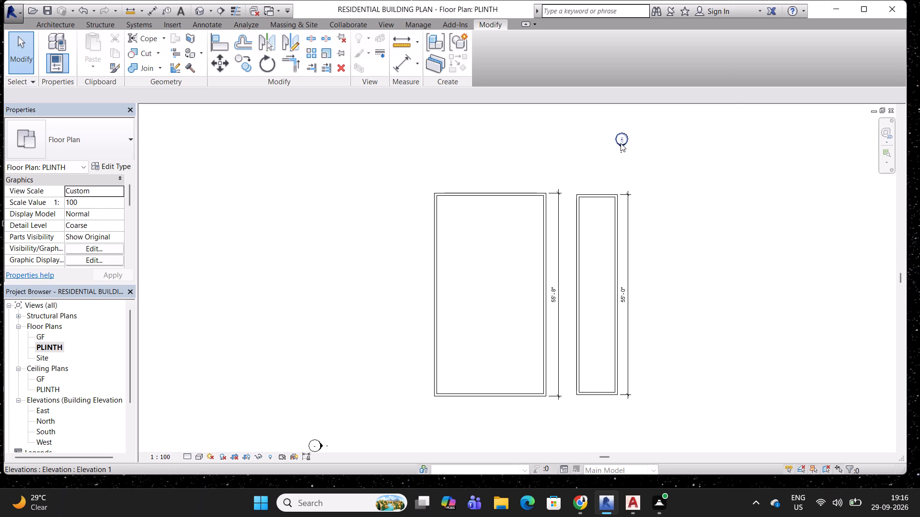
scroll(621, 143, "up", 10)
scroll(629, 140, "down", 17)
middle_click_drag(569, 215, 579, 183)
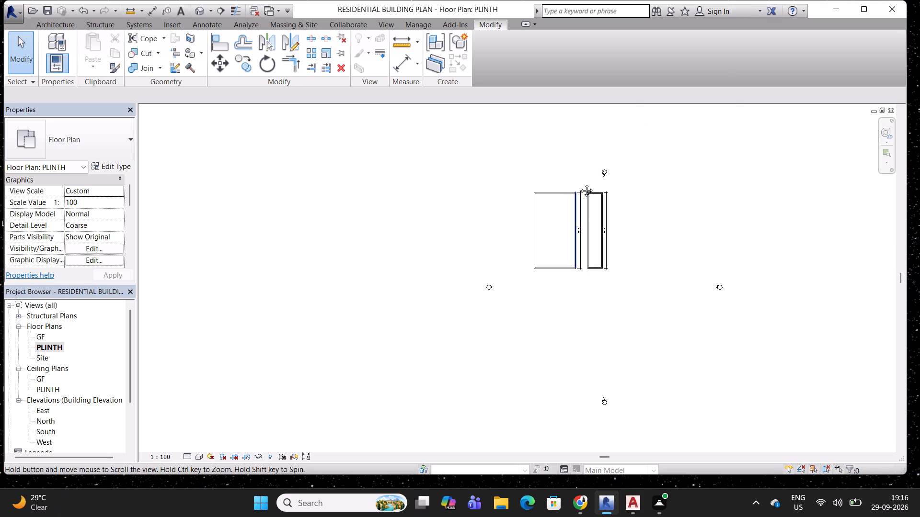
middle_click_drag(579, 183, 583, 164)
key("Escape")
key("Escape")
key("Escape")
key("ctrl+s")
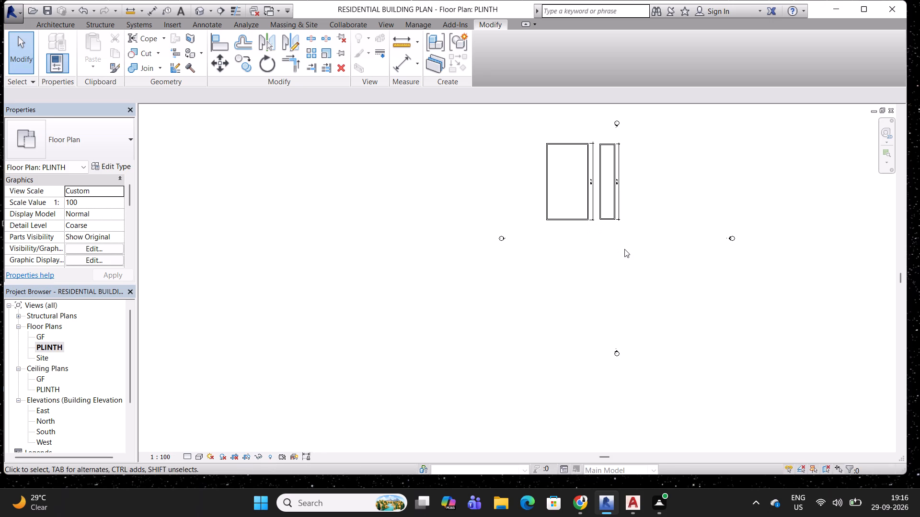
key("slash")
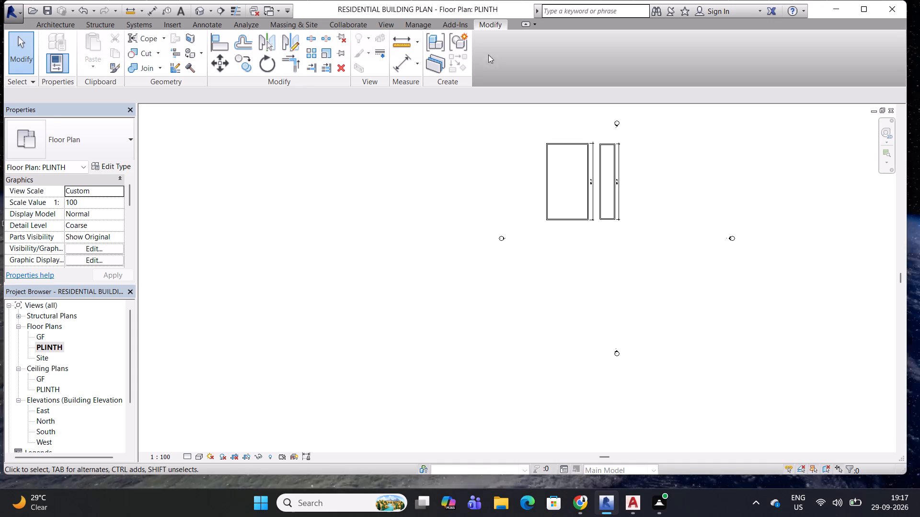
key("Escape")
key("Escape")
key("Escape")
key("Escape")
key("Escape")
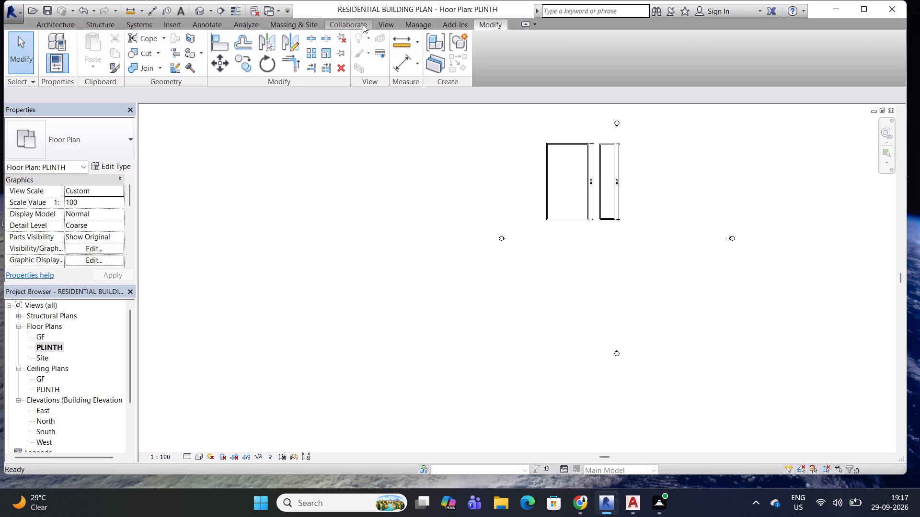
Review the project's dimension and object snap settings.
left_click(426, 24)
left_click(90, 51)
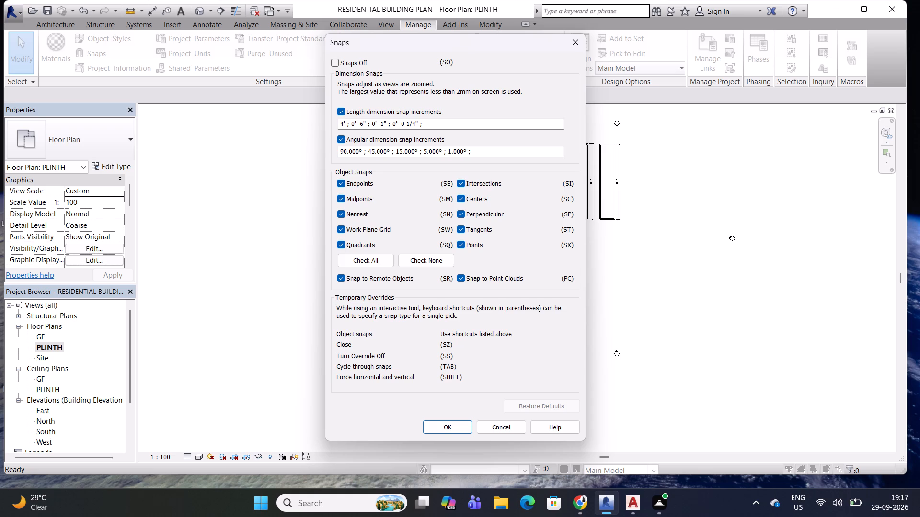
scroll(407, 243, "down", 6)
scroll(499, 250, "down", 5)
scroll(482, 292, "down", 5)
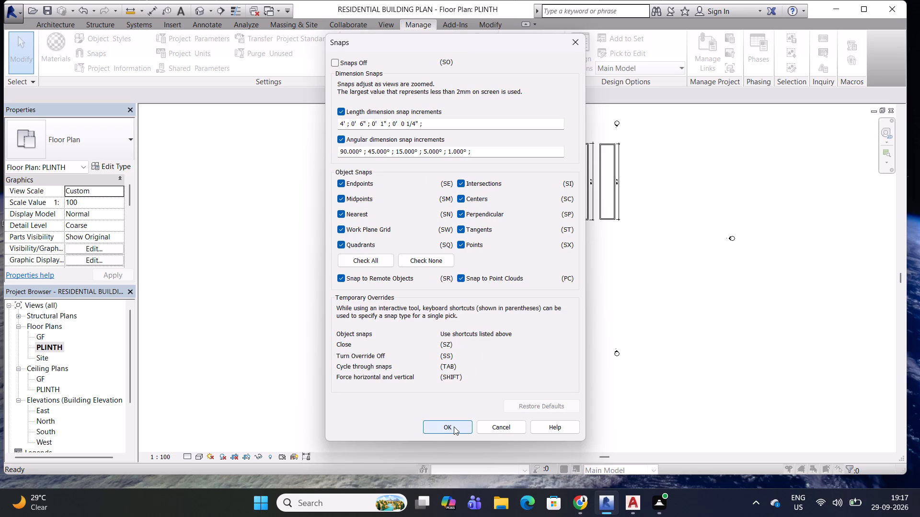
left_click(454, 427)
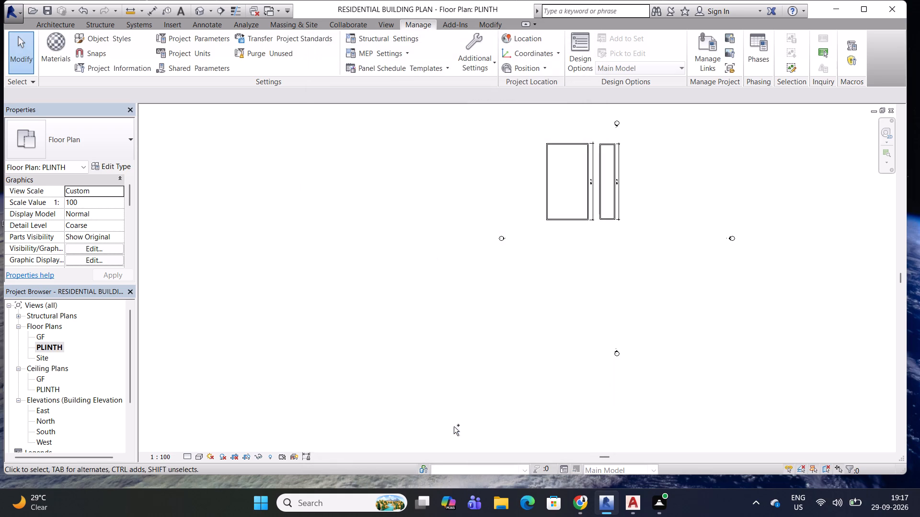
Save the project.
key("ctrl+s")
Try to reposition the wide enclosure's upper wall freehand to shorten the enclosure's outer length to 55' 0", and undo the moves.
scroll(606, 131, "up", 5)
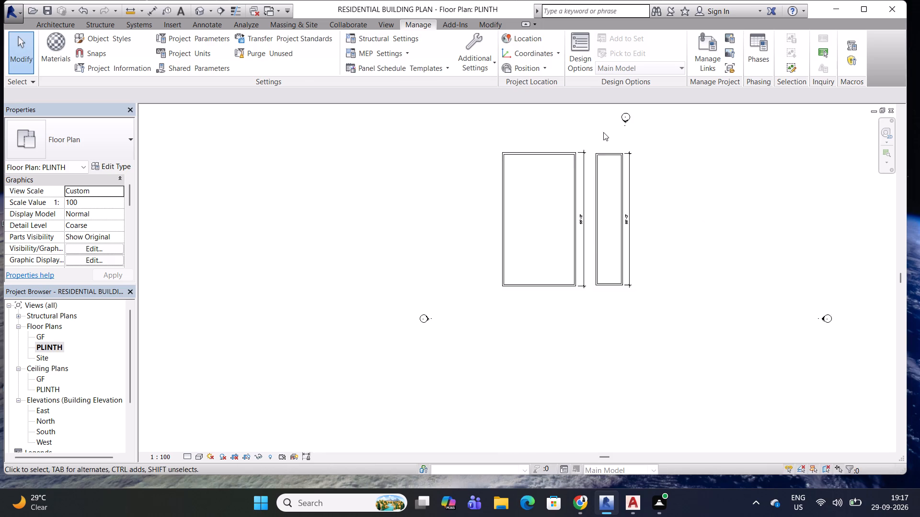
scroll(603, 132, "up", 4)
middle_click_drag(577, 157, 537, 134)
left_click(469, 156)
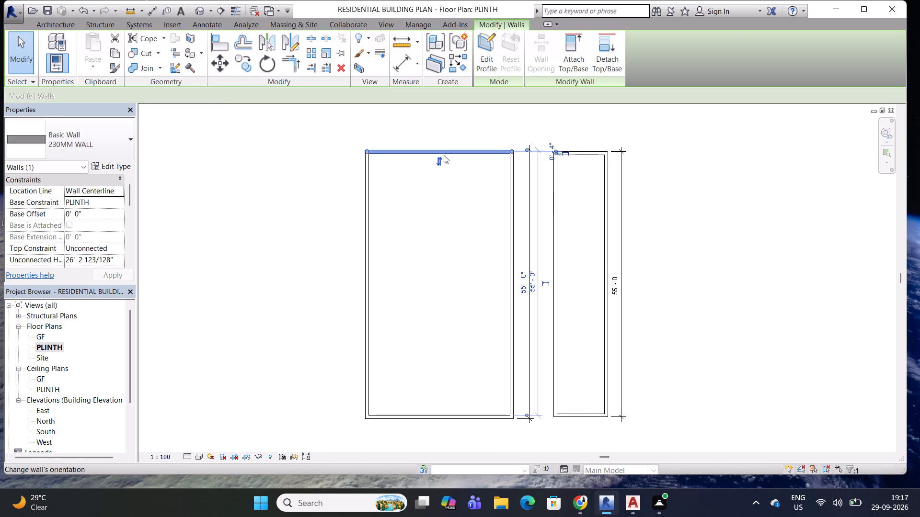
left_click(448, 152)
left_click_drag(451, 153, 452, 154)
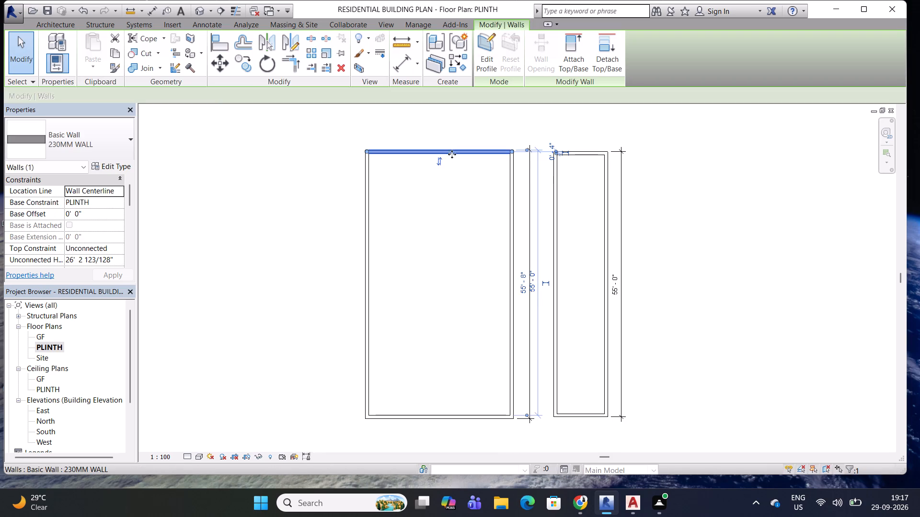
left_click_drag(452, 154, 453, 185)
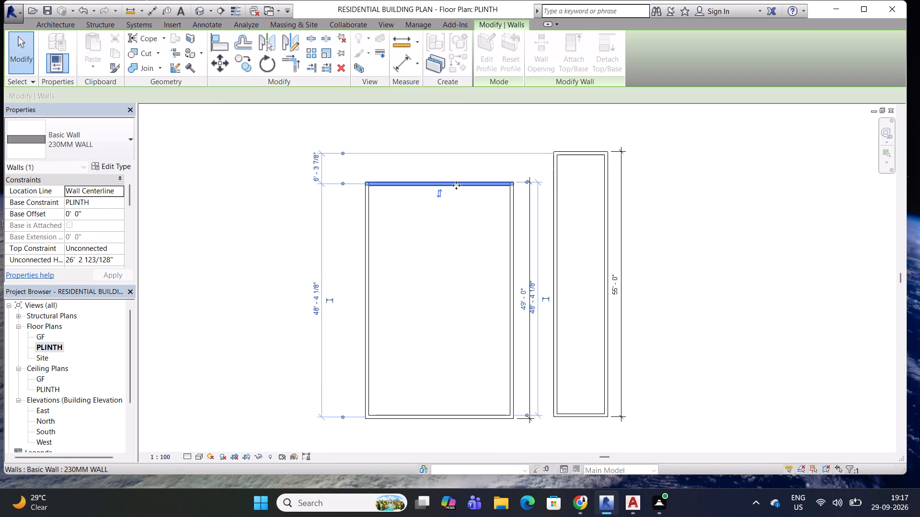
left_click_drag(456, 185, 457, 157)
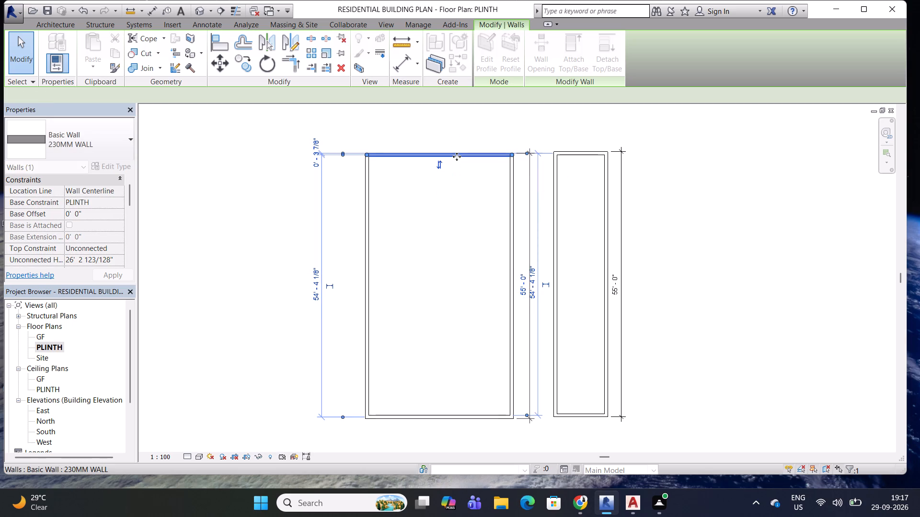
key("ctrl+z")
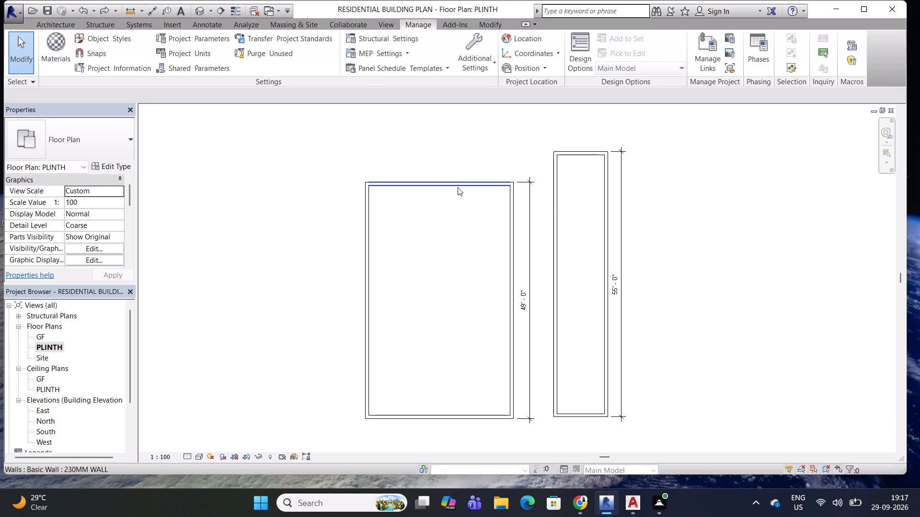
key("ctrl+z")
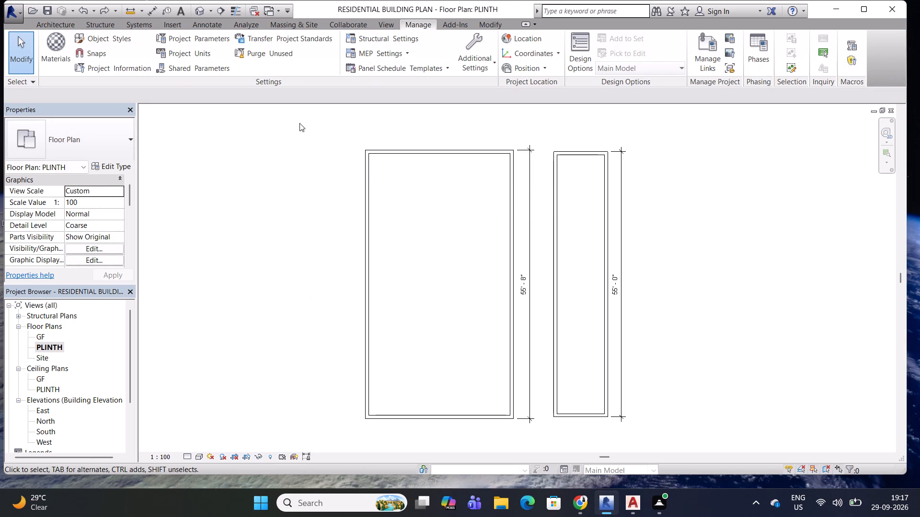
Draw a closed 30' by 55' rectangle of 230MM WALL beside the narrow enclosure, with the location line set to Finish Face: Exterior.
scroll(254, 124, "down", 1)
left_click(53, 23)
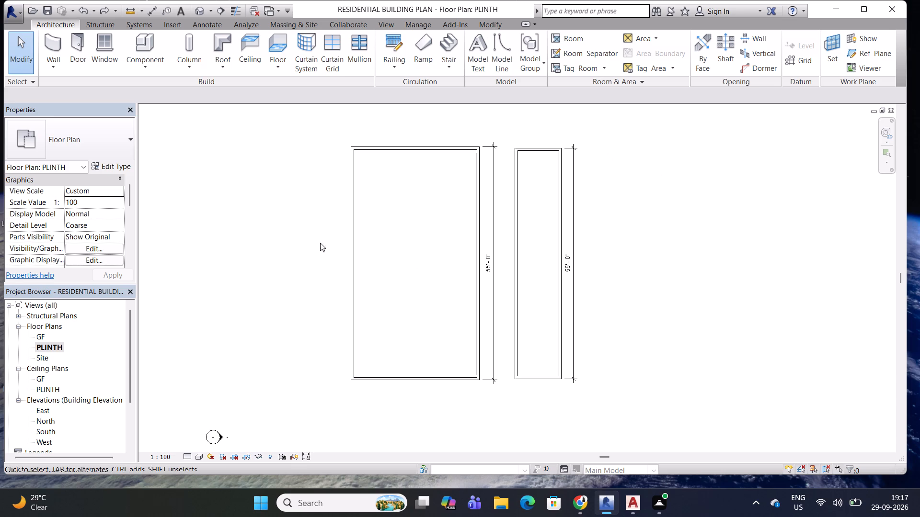
left_click(57, 42)
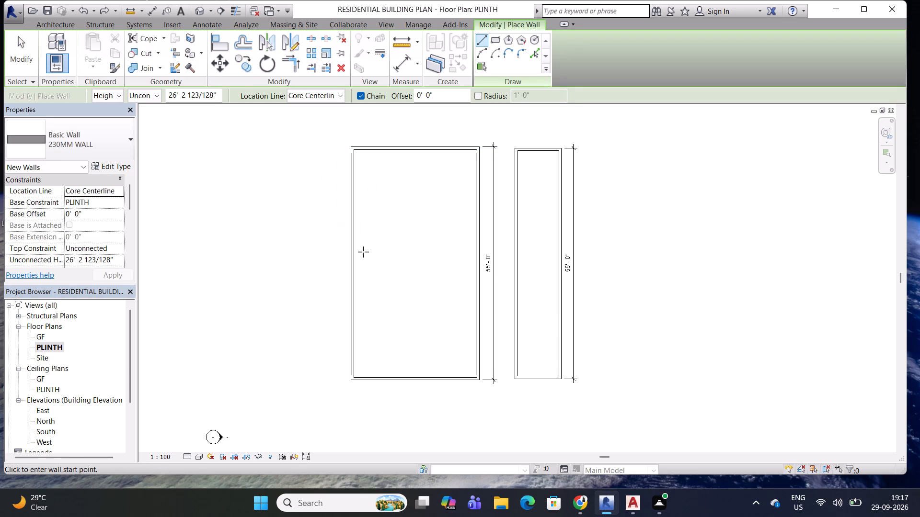
scroll(410, 247, "down", 3)
left_click(338, 97)
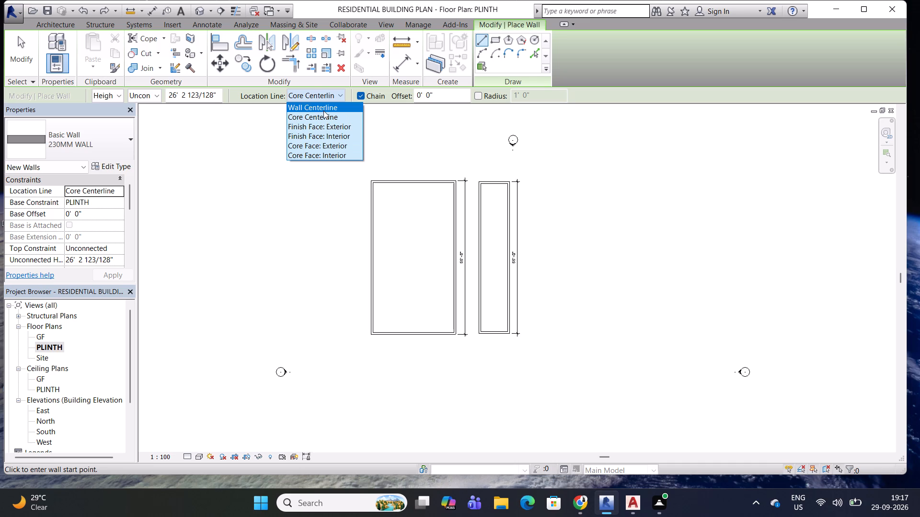
left_click(323, 128)
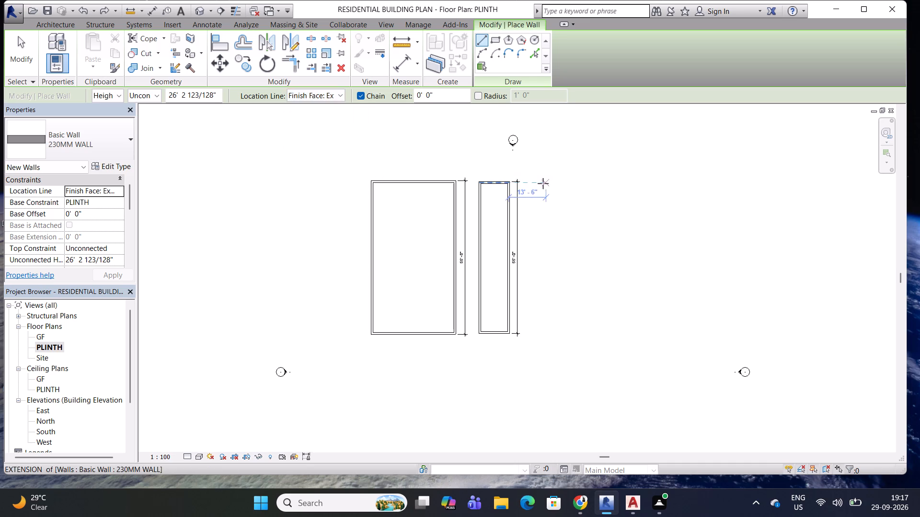
left_click(534, 203)
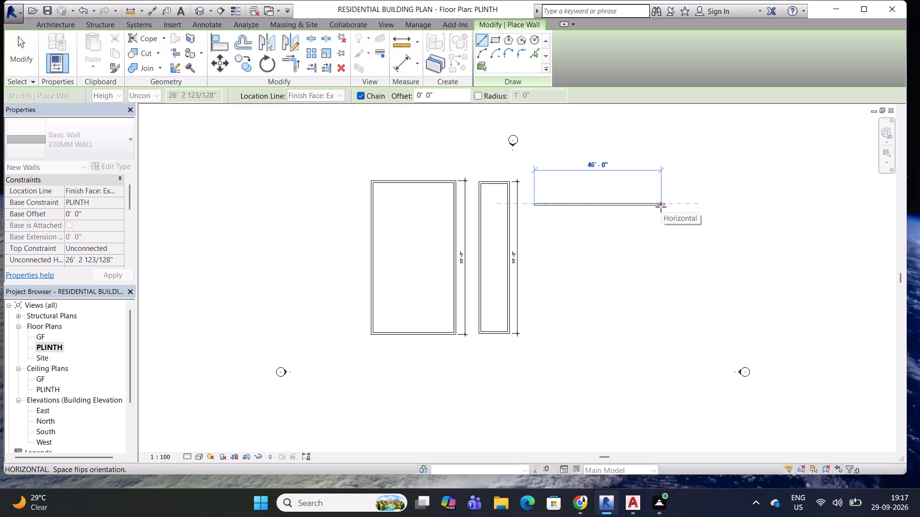
type("30'")
key("Return")
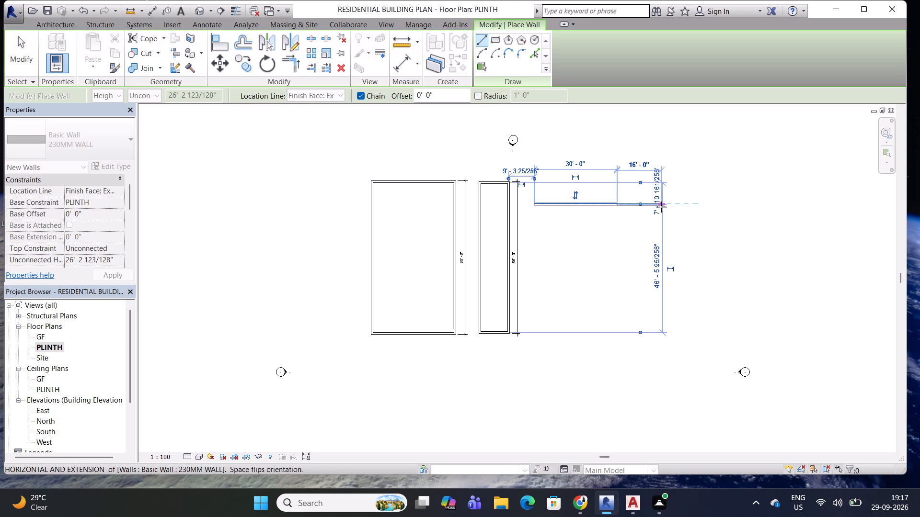
type("55'")
key("Return")
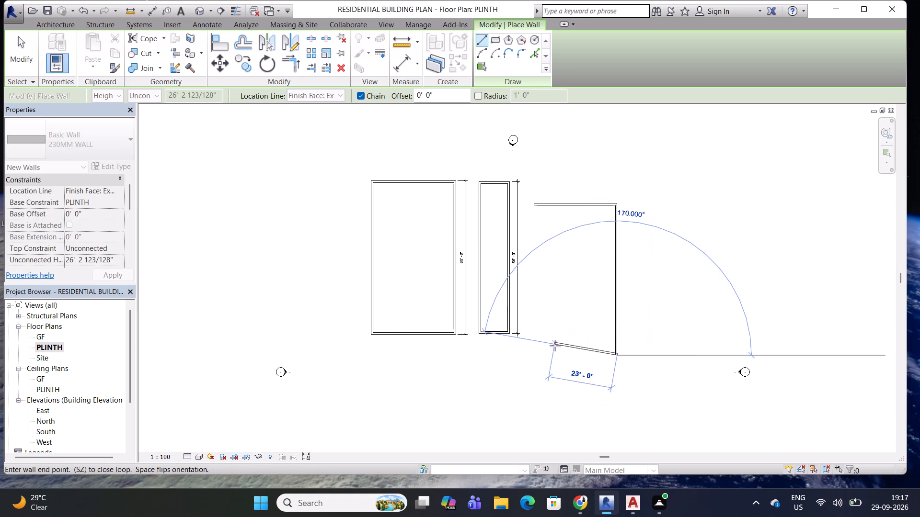
type("30'")
key("Return")
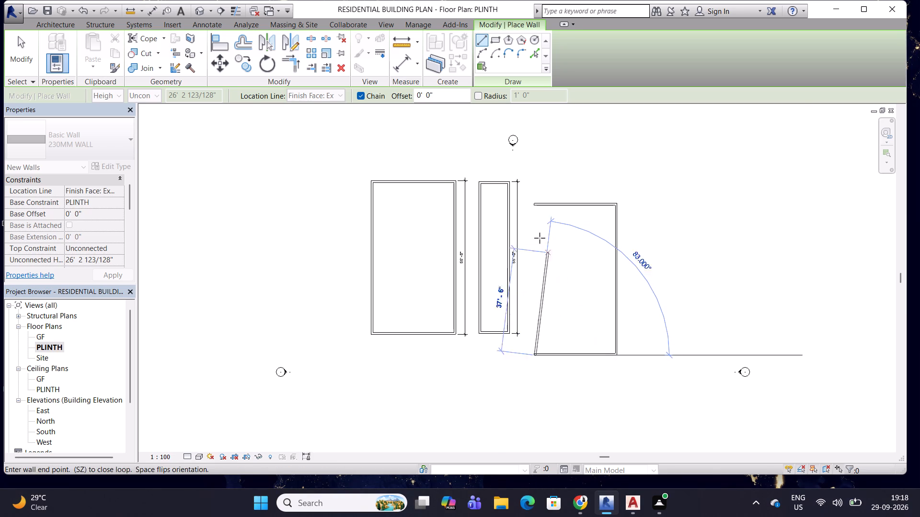
left_click(531, 205)
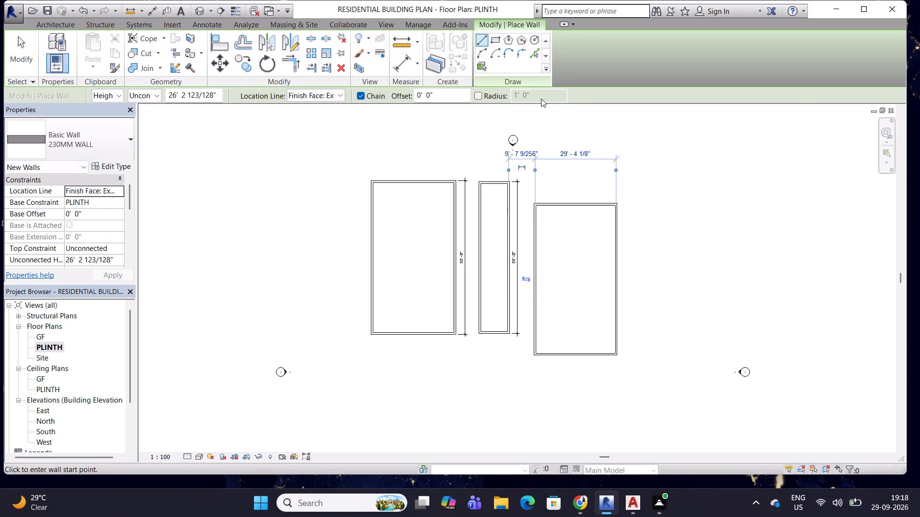
scroll(554, 175, "up", 3)
key("Escape")
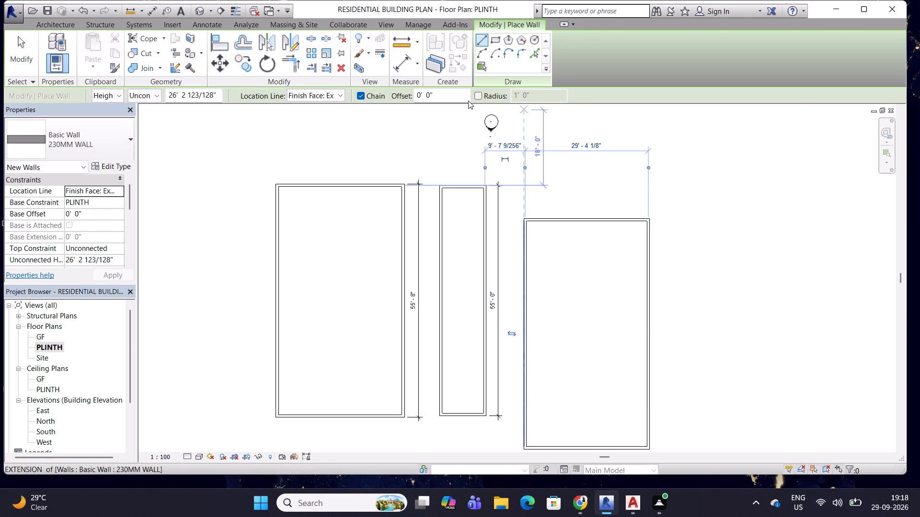
key("Escape")
key("Escape")
key("Escape")
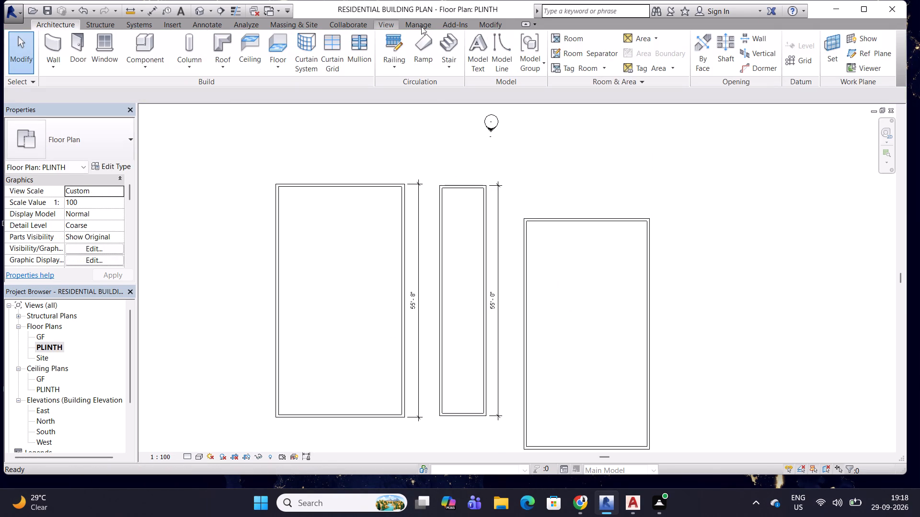
Add a linear dimension across the new rectangle's outer width, just above its upper wall.
left_click(215, 24)
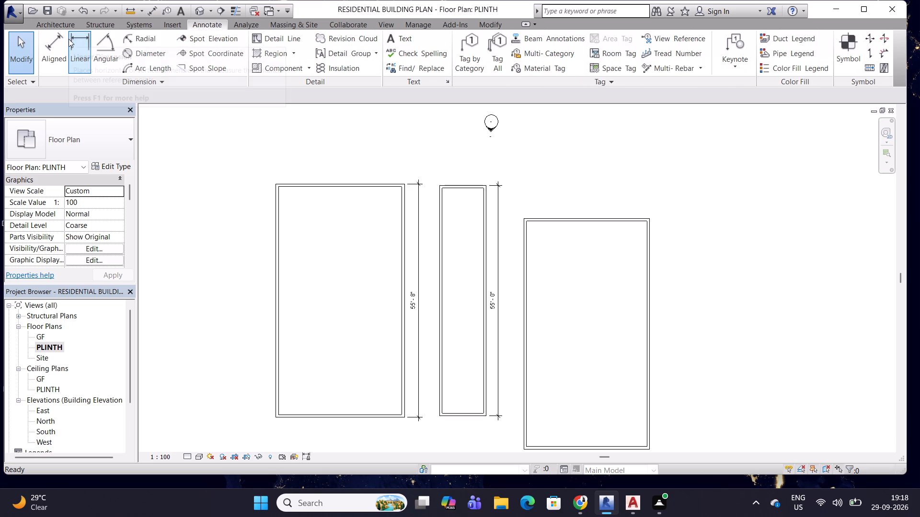
left_click(83, 36)
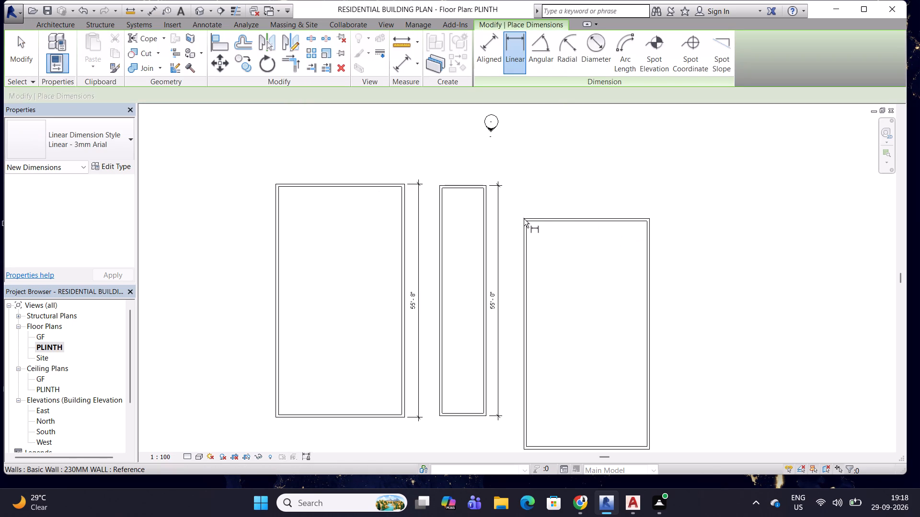
left_click(524, 219)
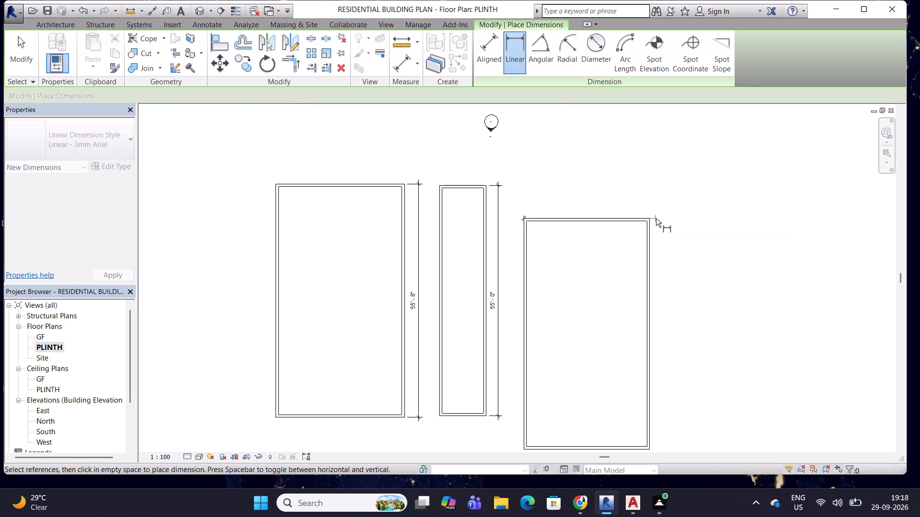
left_click(652, 220)
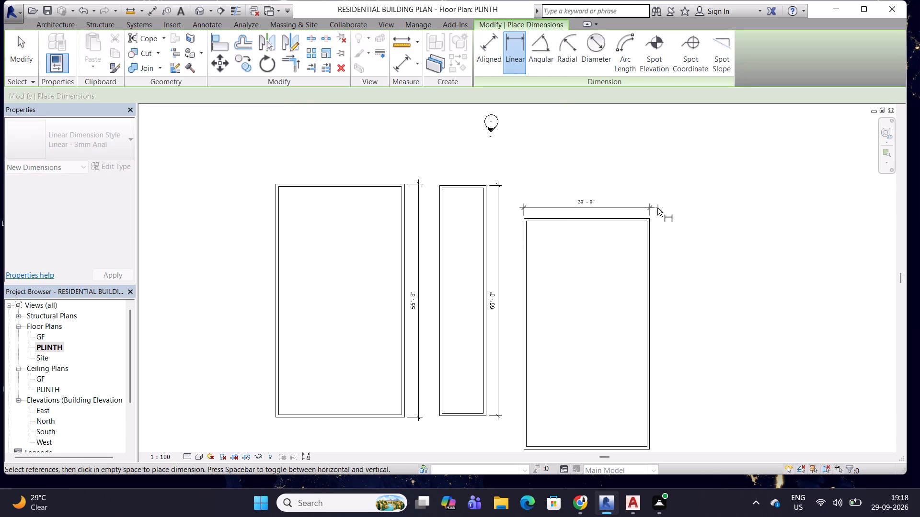
left_click(657, 208)
Add a vertical linear dimension between the new rectangle's outer corners, along the side facing away from the narrow enclosure.
left_click(649, 219)
scroll(650, 220, "down", 4)
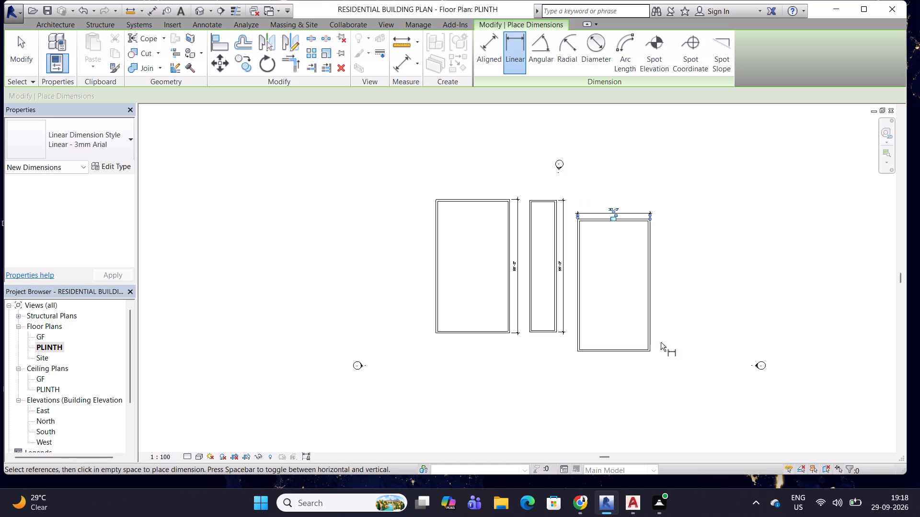
left_click(651, 352)
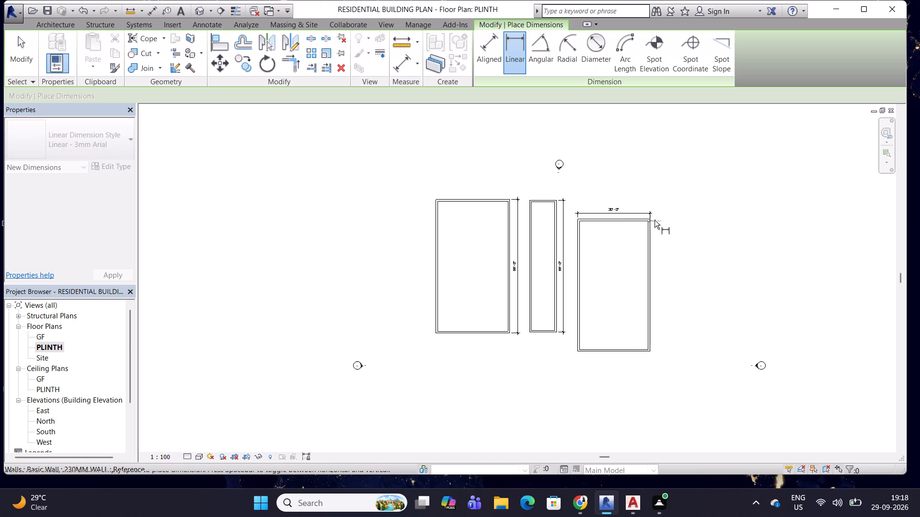
scroll(654, 219, "up", 17)
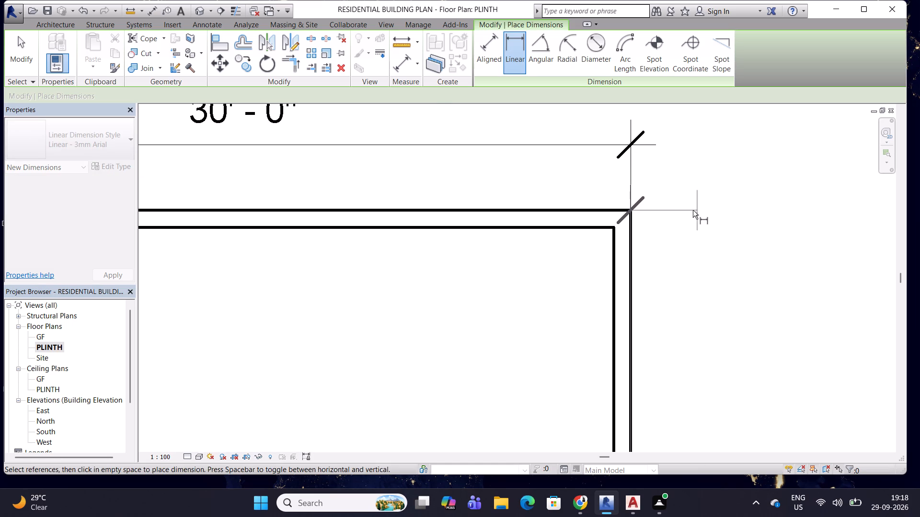
left_click(686, 211)
scroll(686, 211, "down", 6)
scroll(676, 229, "up", 4)
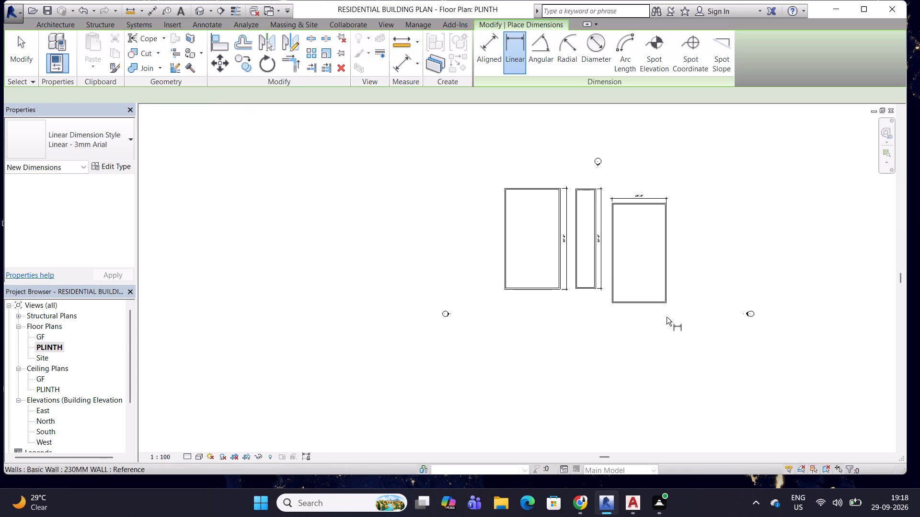
scroll(668, 213, "up", 5)
left_click(667, 200)
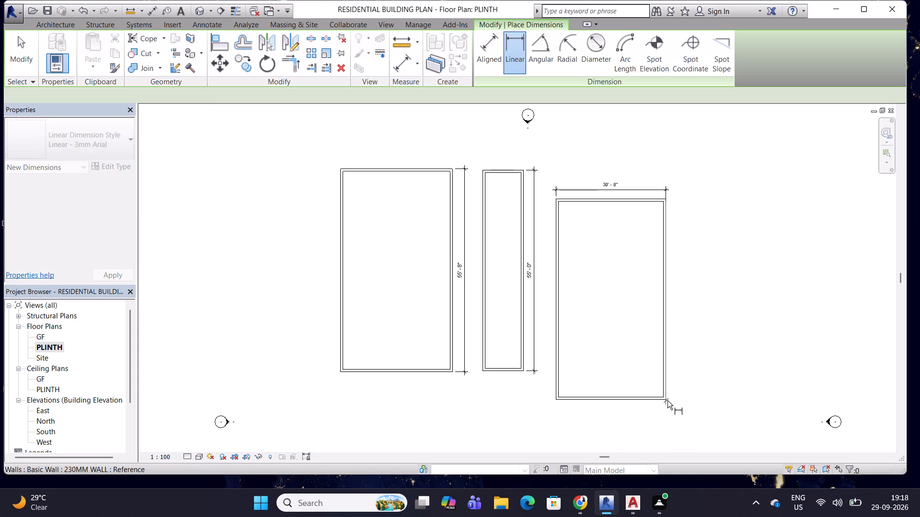
left_click(670, 398)
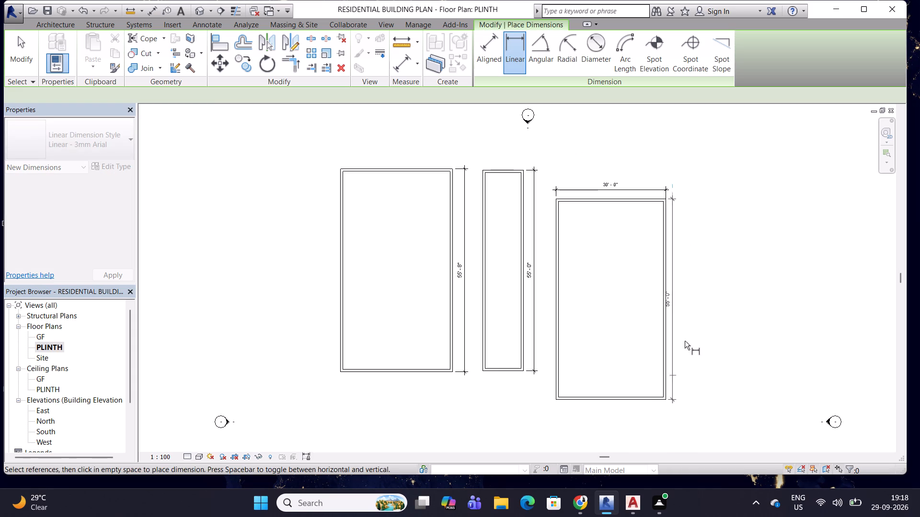
left_click(675, 258)
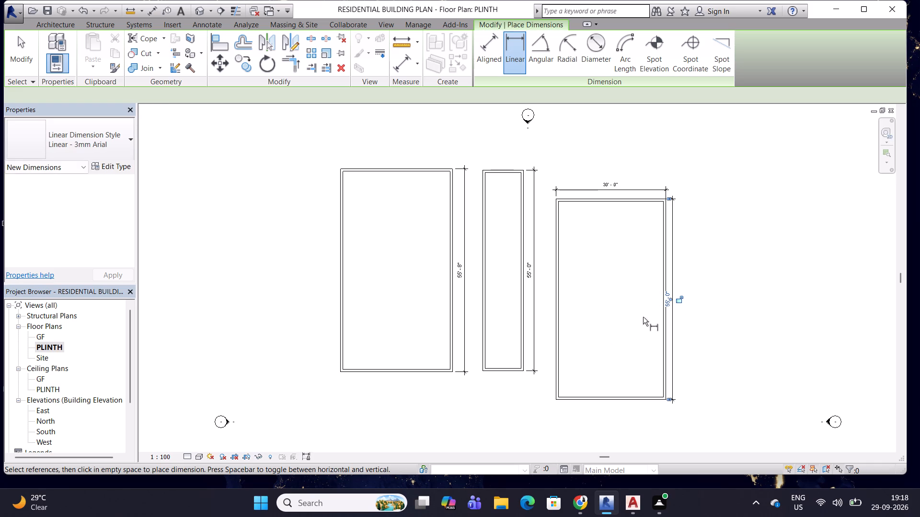
scroll(676, 295, "up", 5)
scroll(671, 303, "down", 5)
middle_click_drag(678, 271, 642, 258)
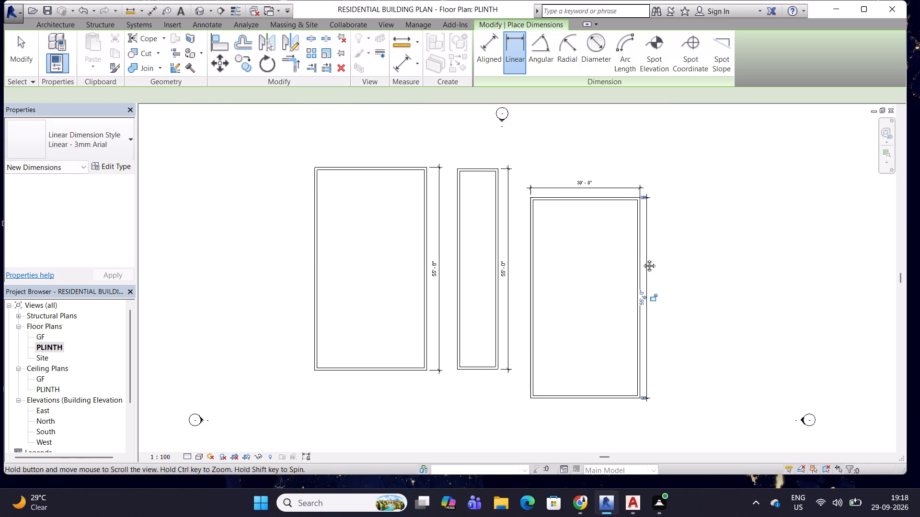
middle_click_drag(642, 258, 627, 247)
key("Escape")
Shift the new rectangle's length dimension outward so its line and witness lines stand clear of the side wall.
left_click(617, 233)
key("Escape")
left_click(618, 228)
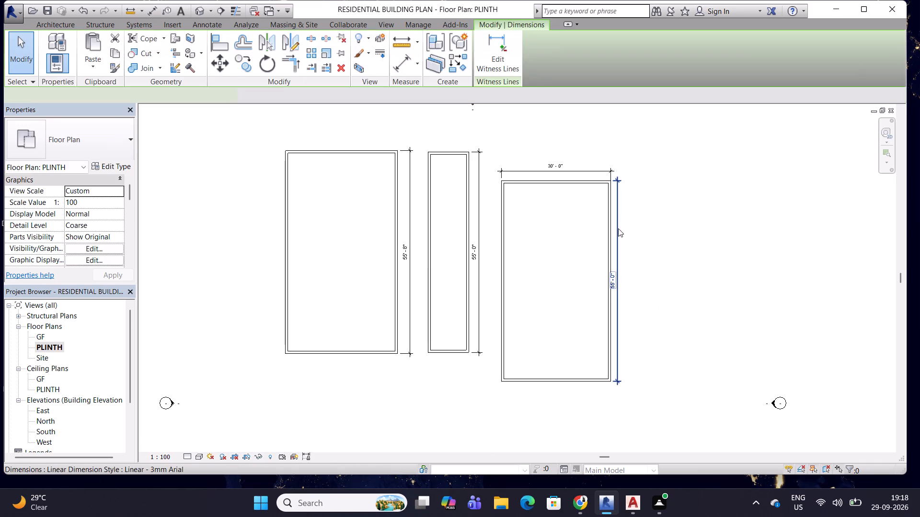
left_click_drag(617, 383, 626, 383)
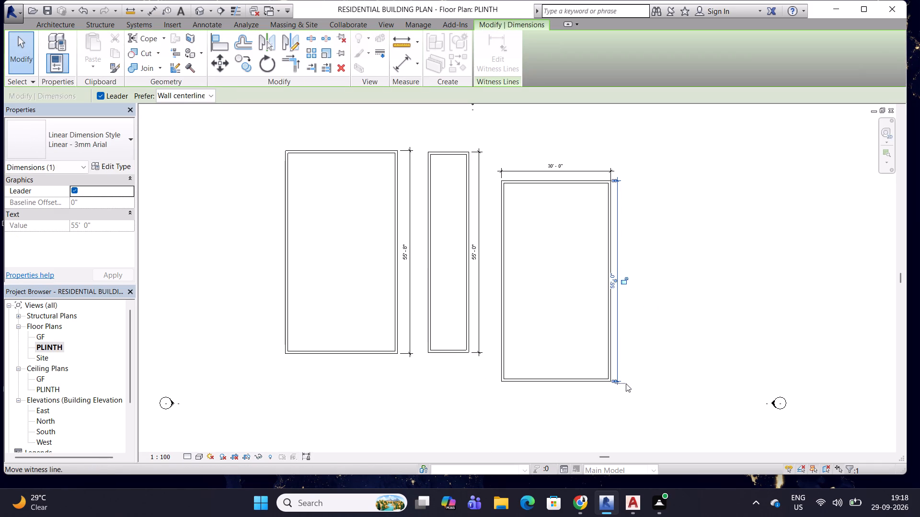
left_click_drag(626, 383, 626, 383)
scroll(626, 383, "up", 10)
left_click_drag(599, 375, 621, 378)
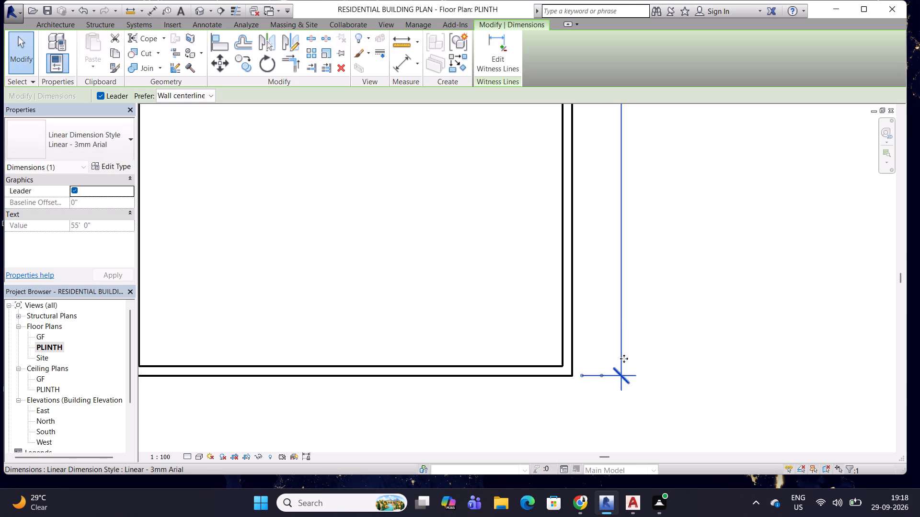
scroll(620, 330, "down", 5)
scroll(650, 228, "down", 2)
middle_click_drag(651, 223, 614, 415)
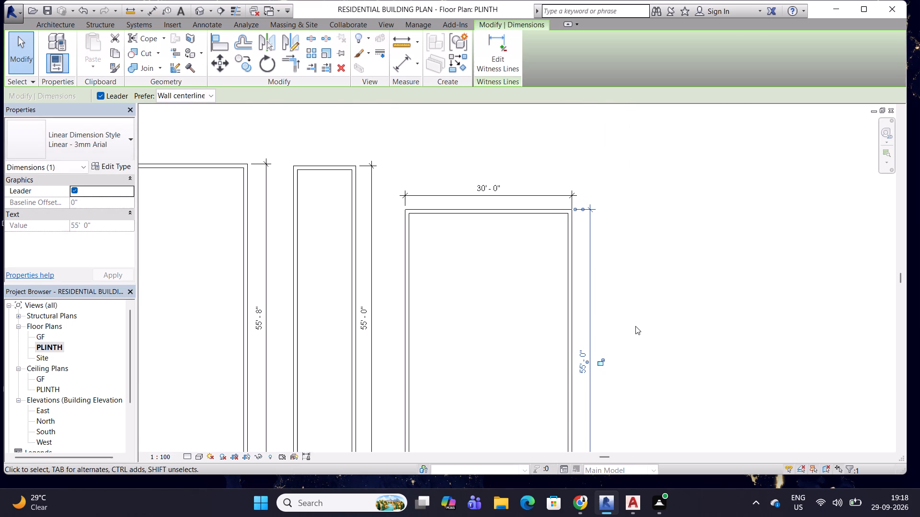
key("Escape")
key("Escape")
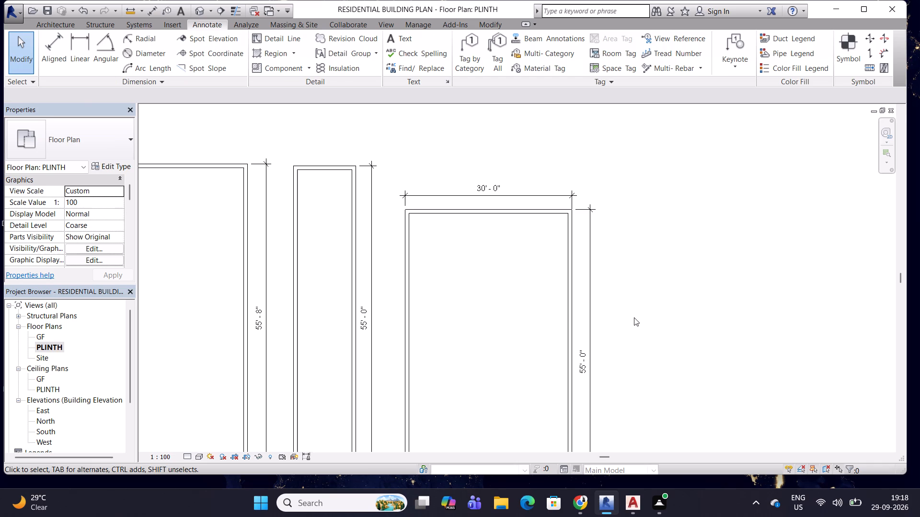
Delete the old wide and narrow enclosures together with their length dimensions, keeping only the new dimensioned rectangle.
scroll(371, 135, "down", 5)
middle_click_drag(359, 172, 432, 176)
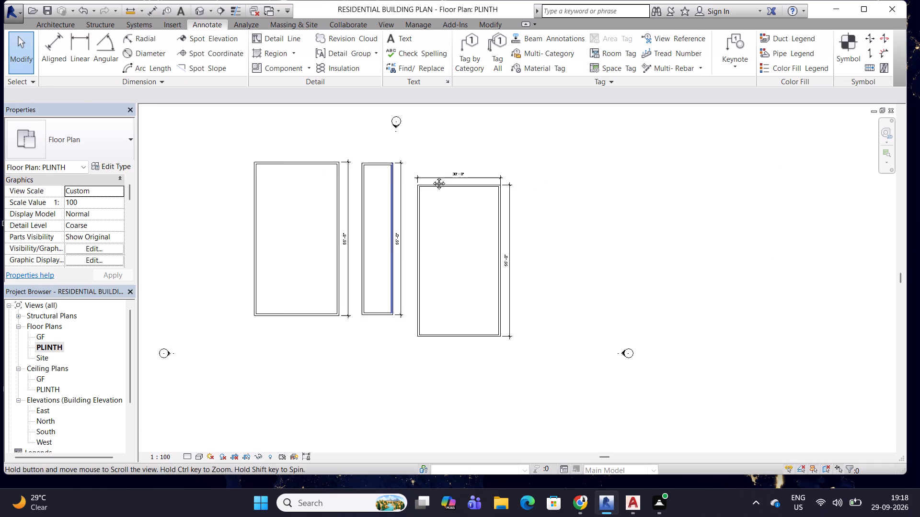
middle_click_drag(432, 176, 491, 183)
left_click_drag(492, 154, 264, 336)
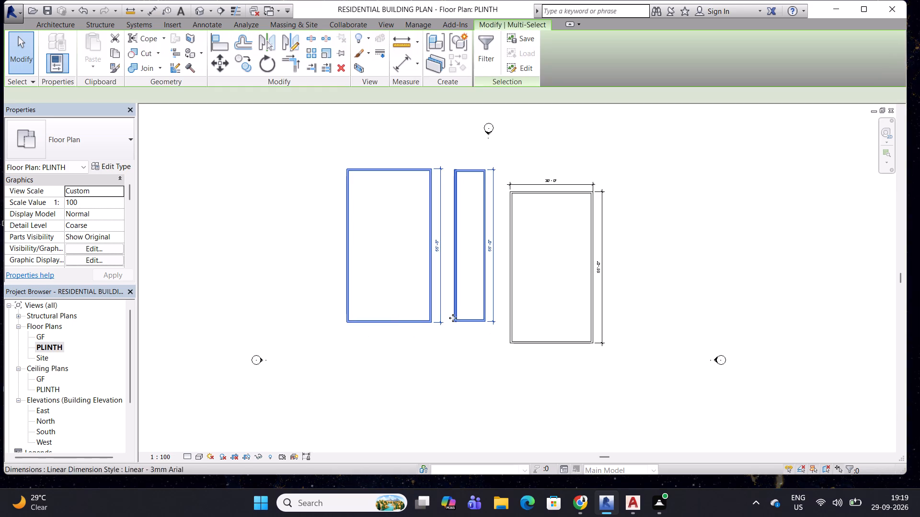
key("Delete")
Inspect the remaining enclosure in the default 3D view.
middle_click_drag(572, 247, 562, 220)
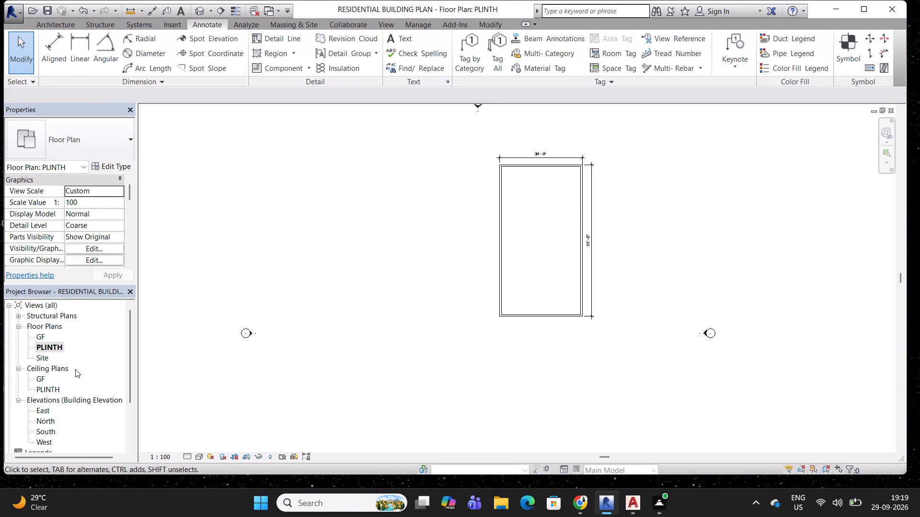
left_click(194, 12)
scroll(481, 237, "down", 4)
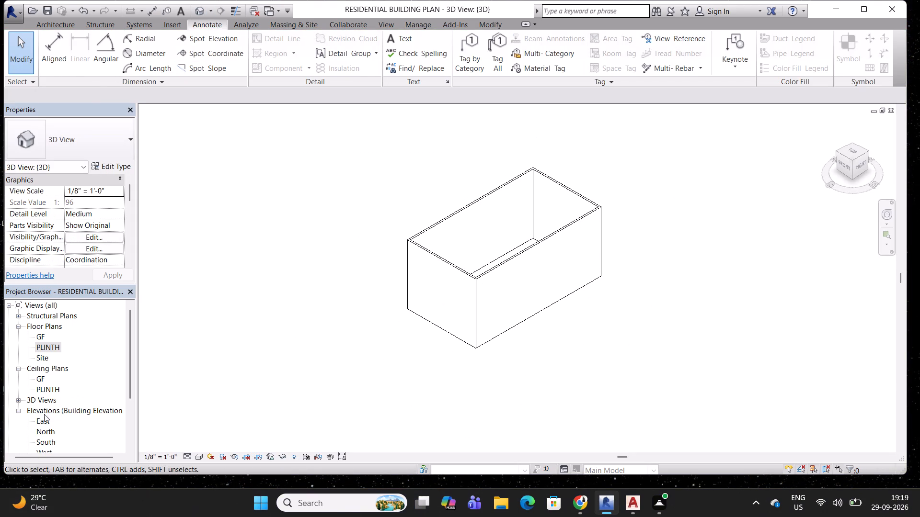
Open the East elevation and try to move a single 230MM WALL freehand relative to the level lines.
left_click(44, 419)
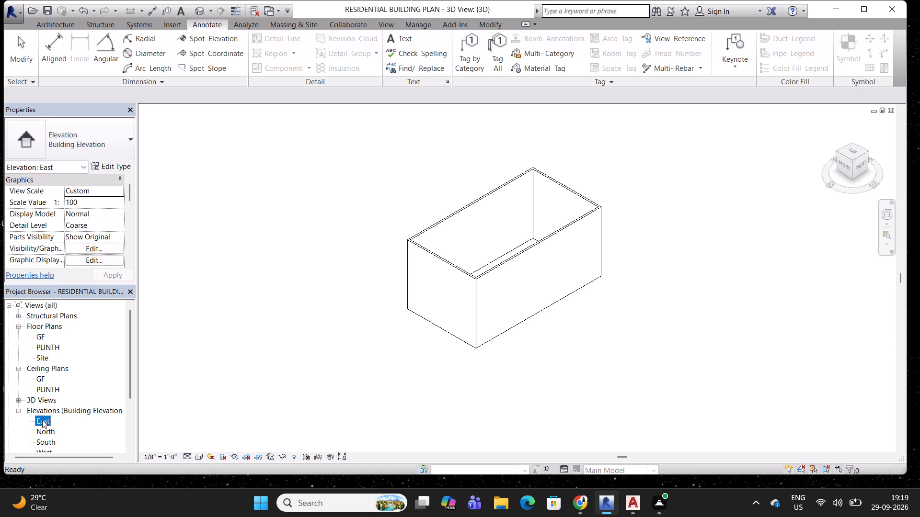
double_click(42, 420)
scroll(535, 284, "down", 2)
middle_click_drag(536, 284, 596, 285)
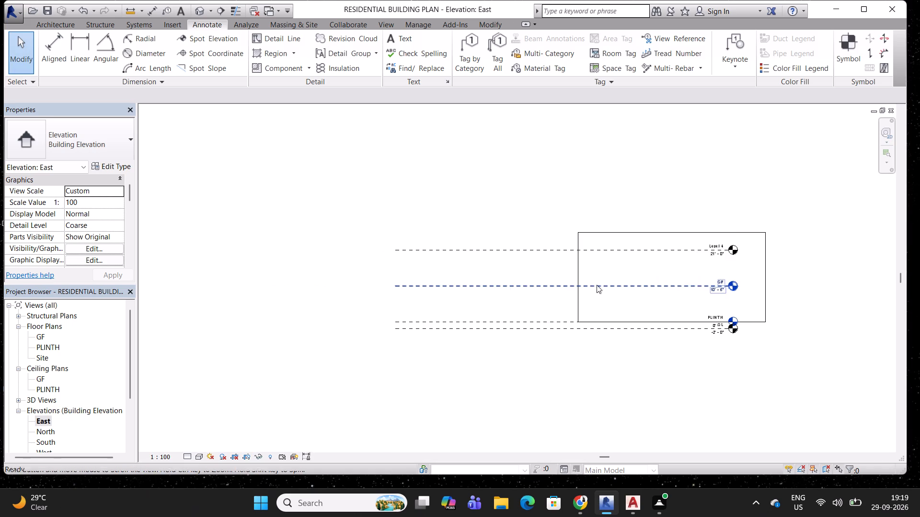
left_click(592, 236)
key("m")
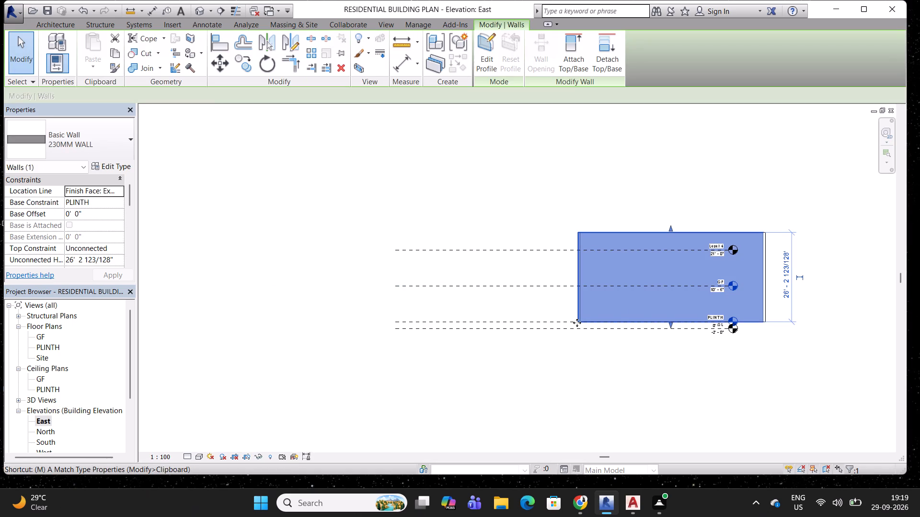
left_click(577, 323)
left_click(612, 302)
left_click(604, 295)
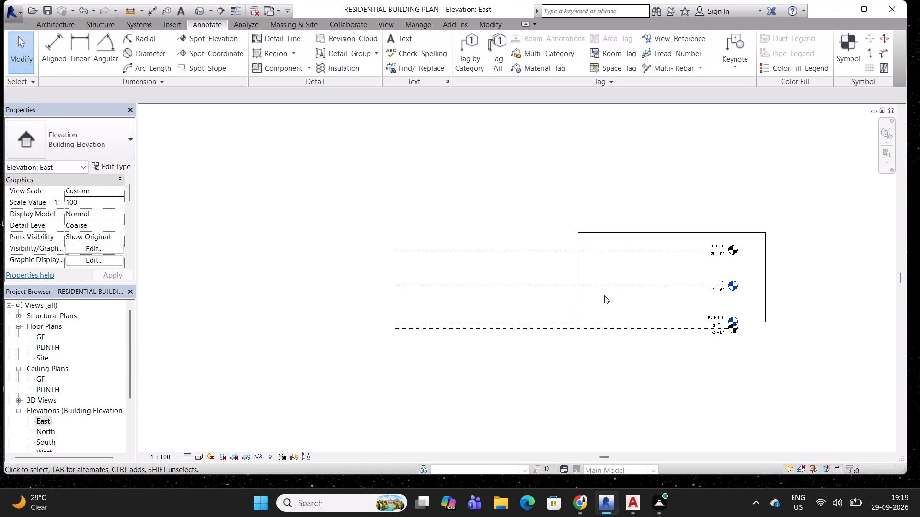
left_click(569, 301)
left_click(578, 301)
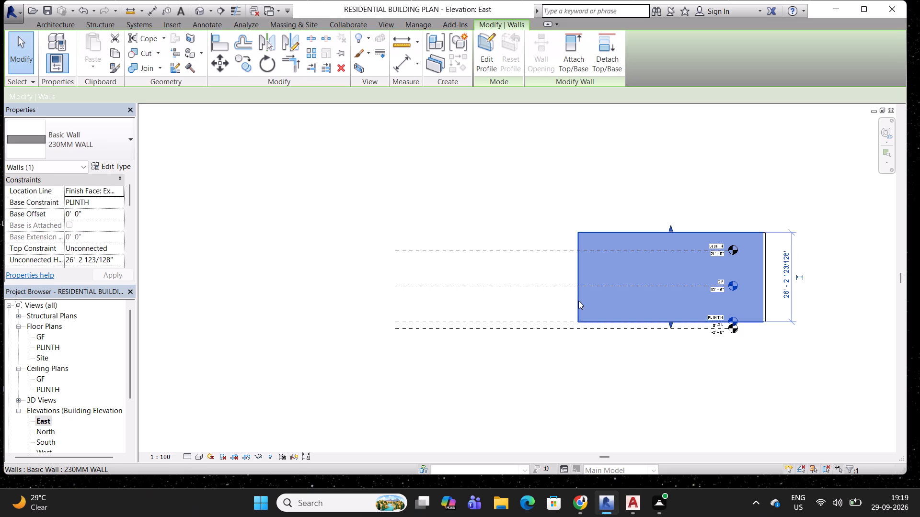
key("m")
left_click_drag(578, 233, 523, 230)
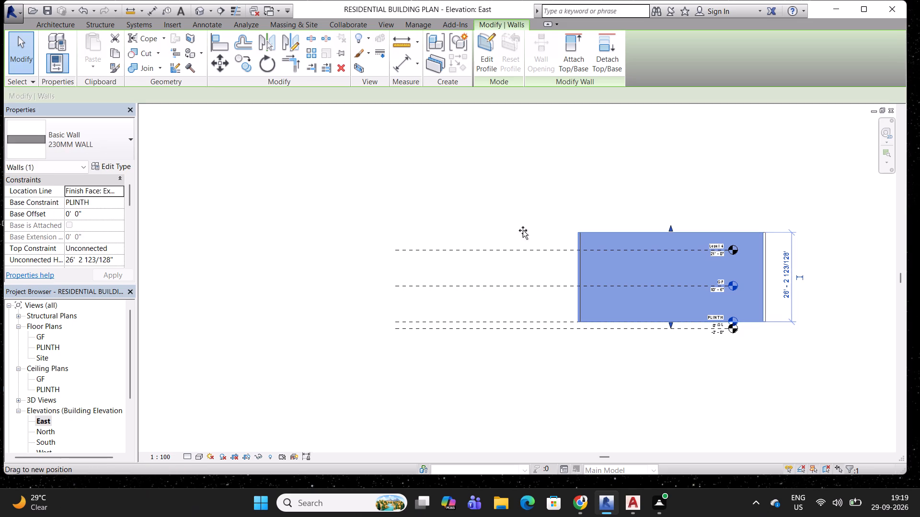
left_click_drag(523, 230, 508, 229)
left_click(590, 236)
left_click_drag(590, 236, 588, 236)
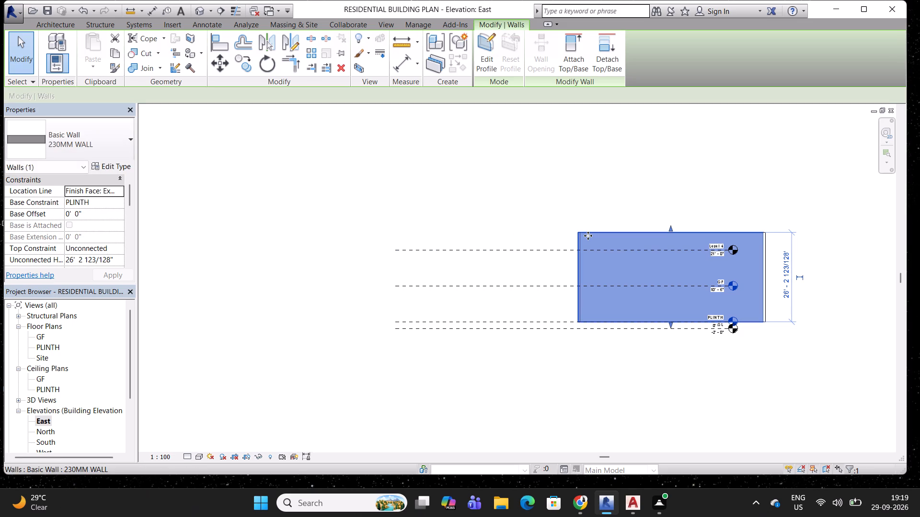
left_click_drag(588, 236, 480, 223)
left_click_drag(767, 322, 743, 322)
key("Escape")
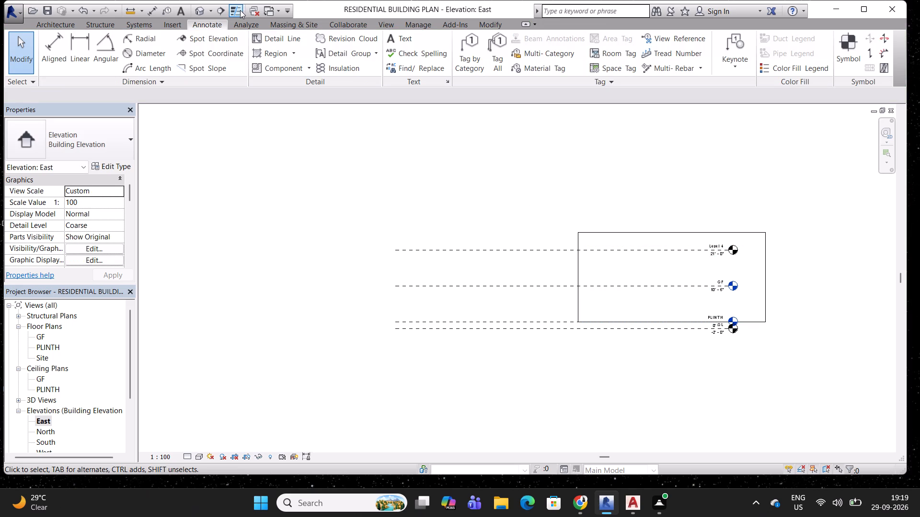
In the East elevation, move all four 230MM WALL walls sideways along the PLINTH level so they sit within the level lines' extents.
left_click(195, 7)
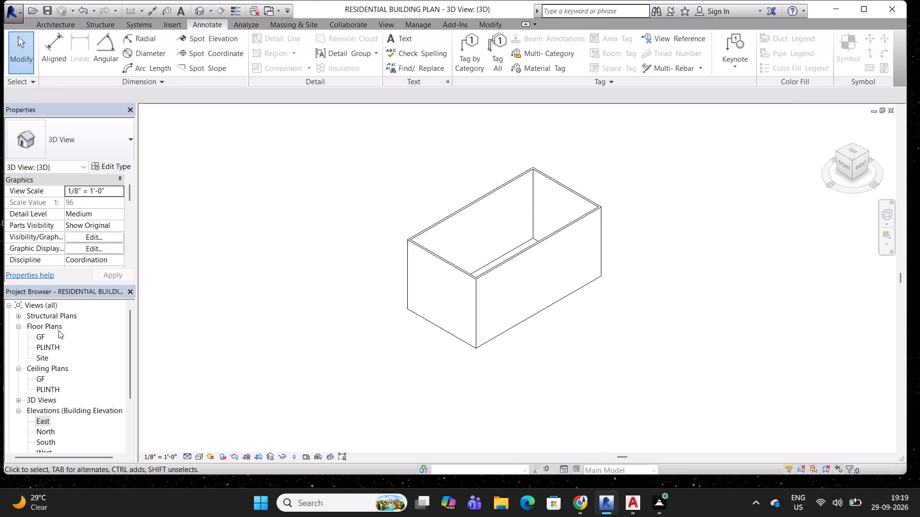
double_click(47, 422)
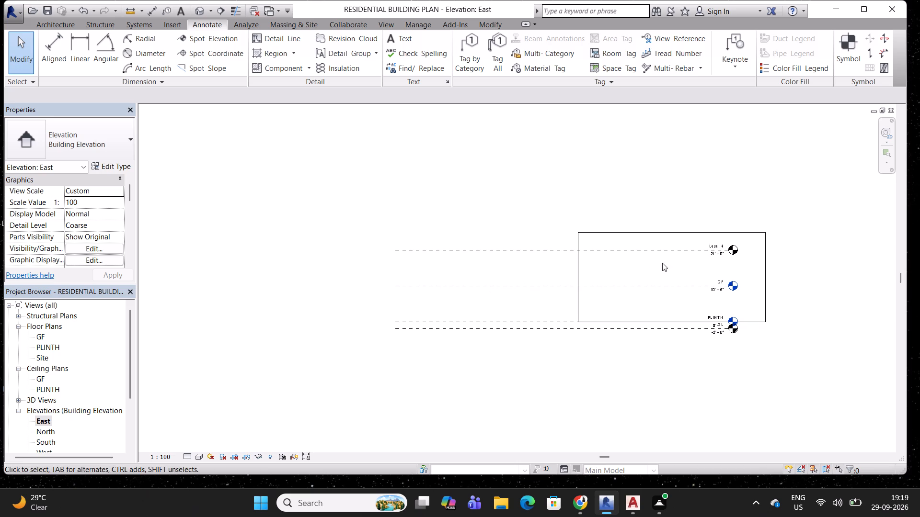
left_click_drag(794, 229, 560, 237)
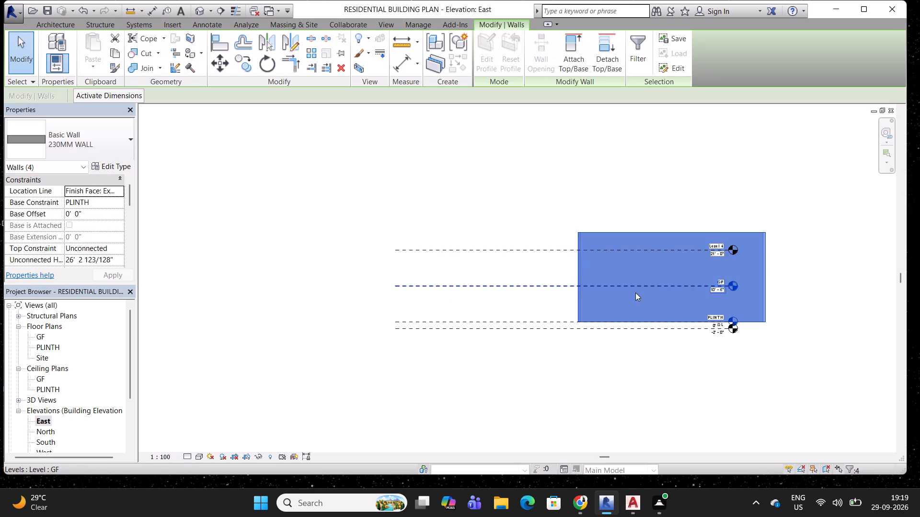
key("m")
left_click_drag(687, 320, 674, 322)
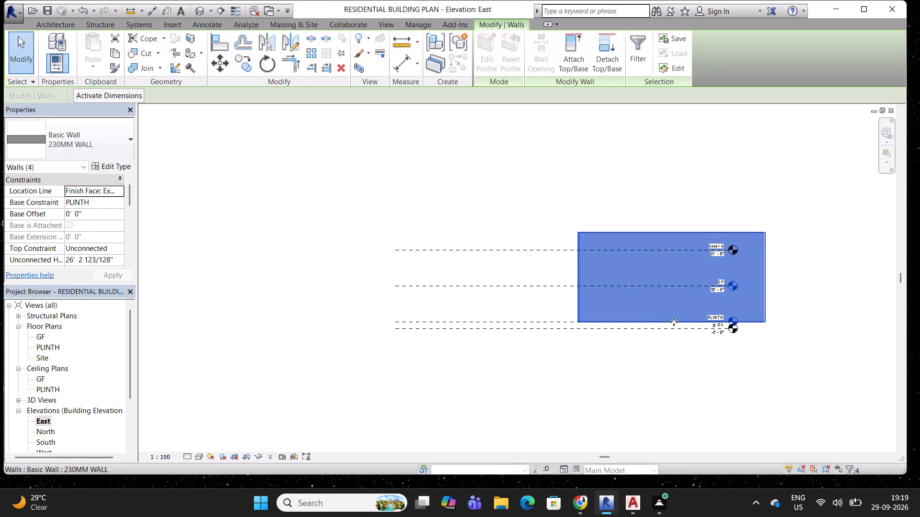
left_click_drag(674, 322, 575, 324)
left_click(530, 181)
key("Escape")
key("Escape")
key("Escape")
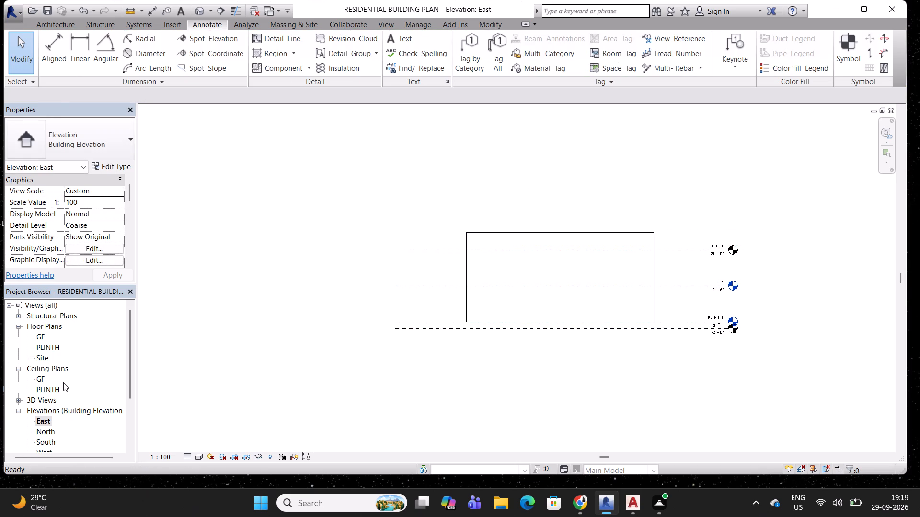
key("Escape")
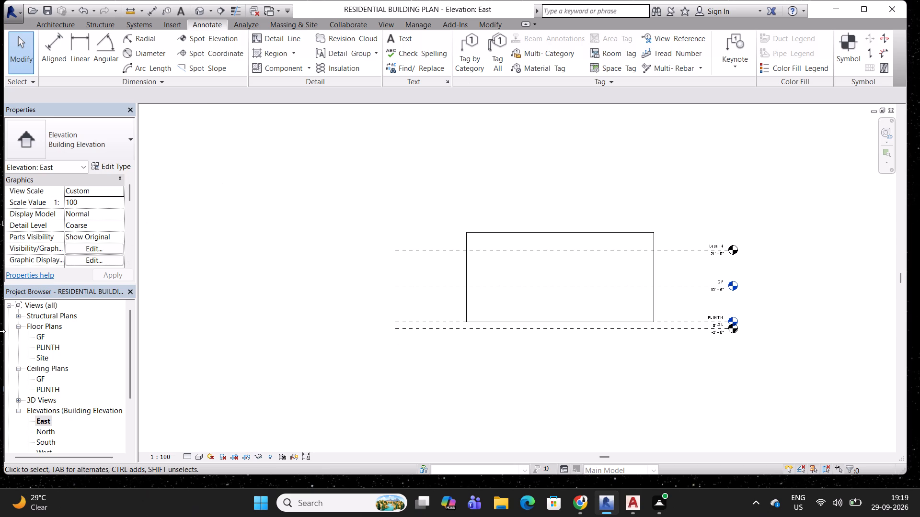
In the Site floor plan, create a Generic Floor - 400mm on level PLINTH with a rectangular boundary along the enclosure walls' outer faces.
double_click(47, 386)
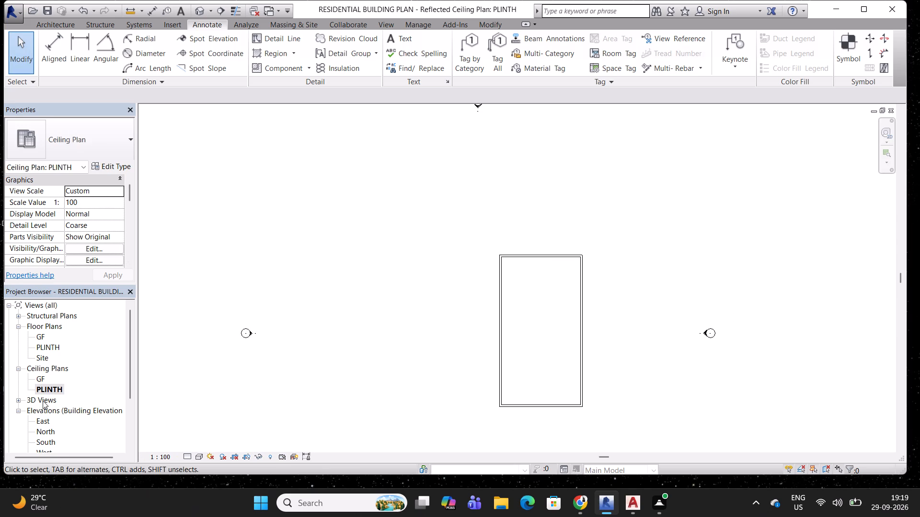
double_click(43, 350)
double_click(42, 358)
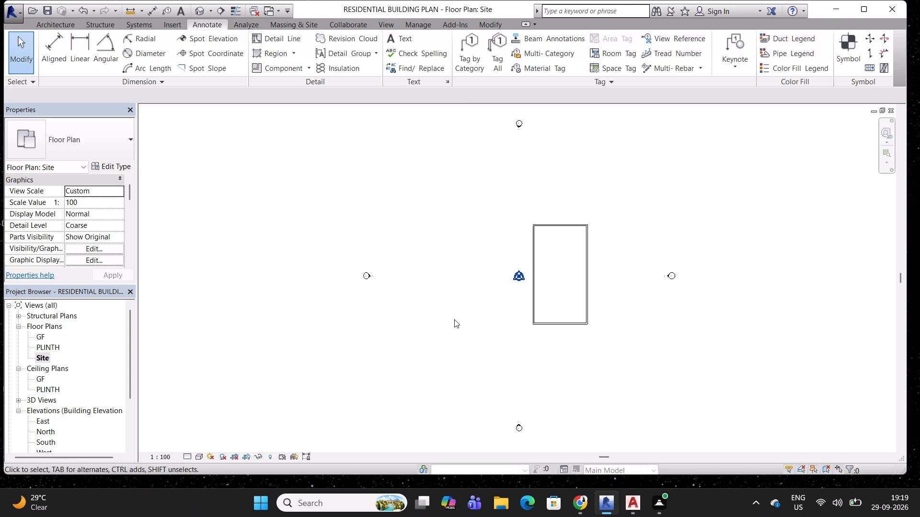
scroll(549, 225, "up", 9)
middle_click_drag(507, 280, 486, 226)
key("r")
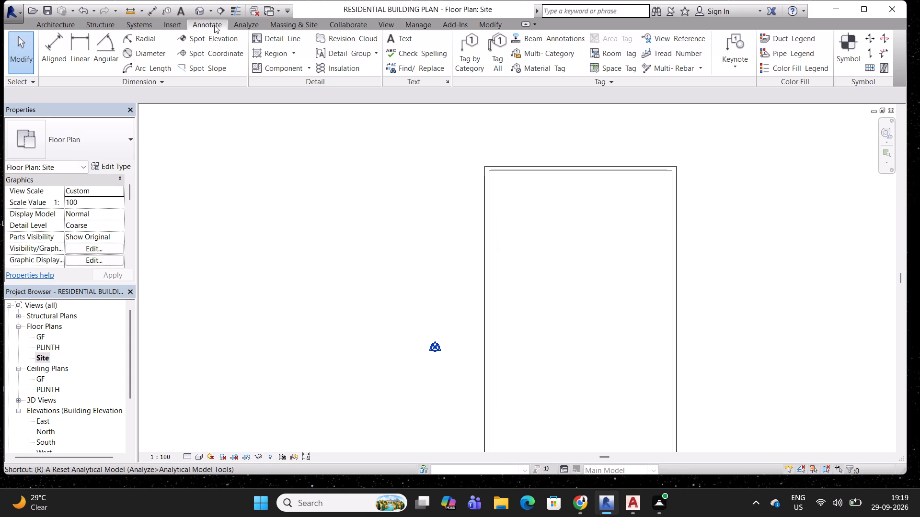
left_click(63, 22)
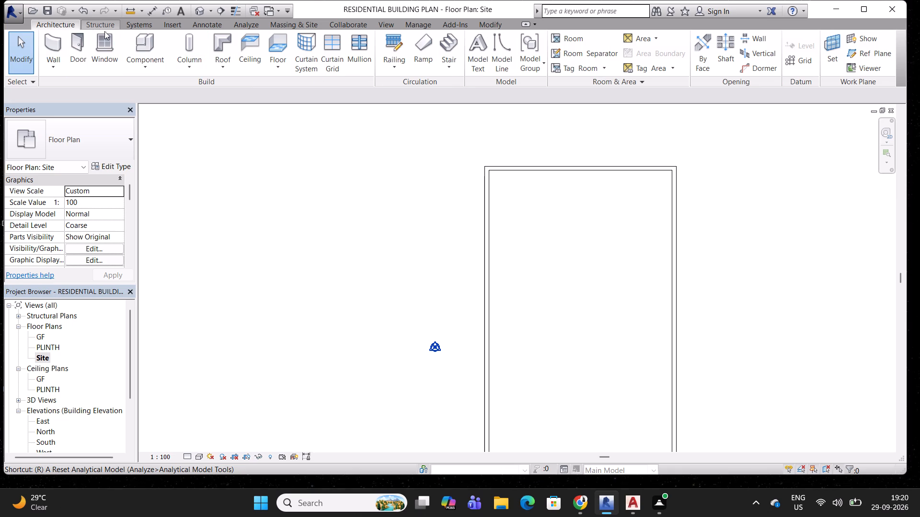
left_click(222, 63)
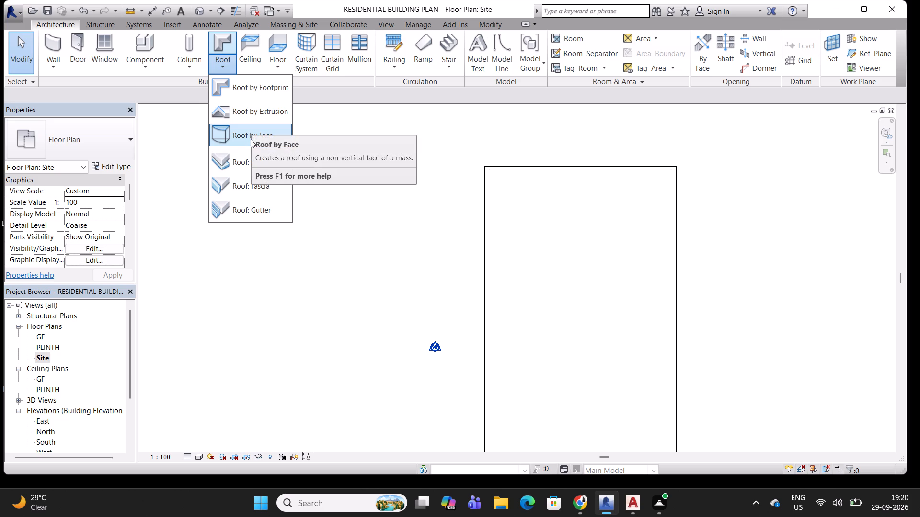
left_click(276, 64)
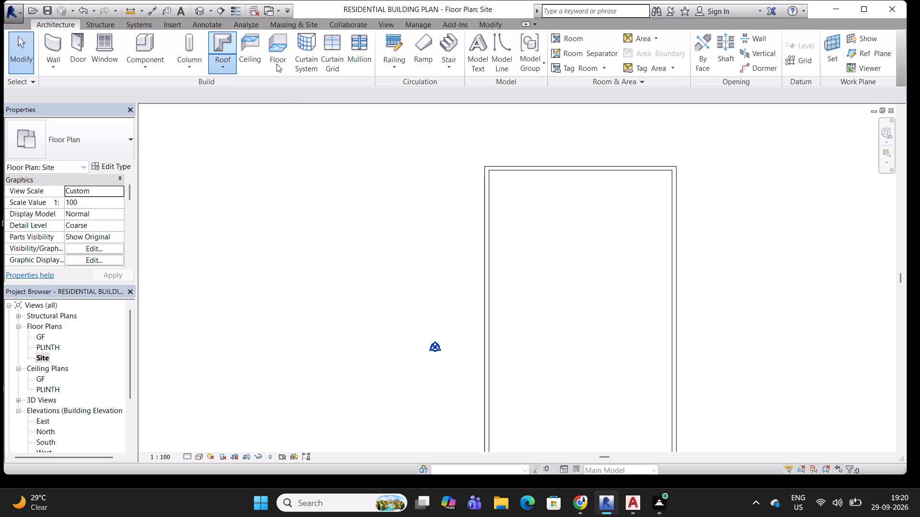
left_click(289, 91)
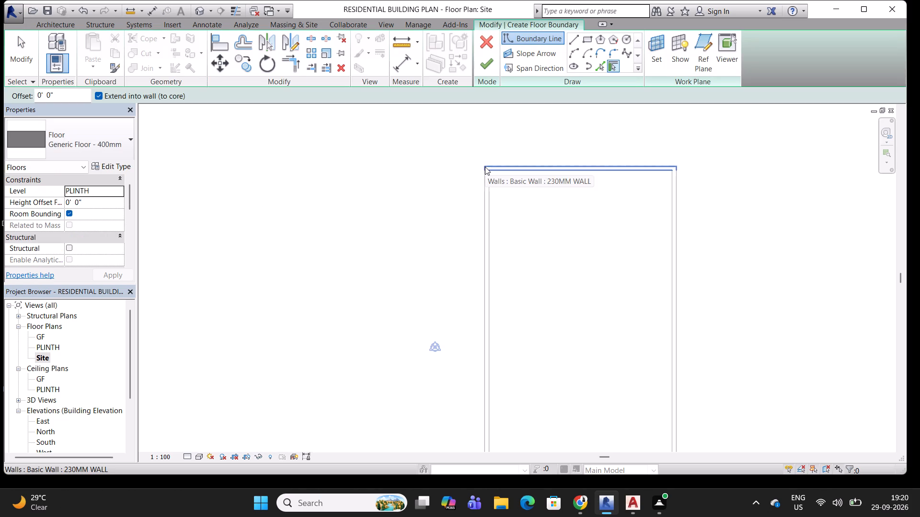
left_click(589, 38)
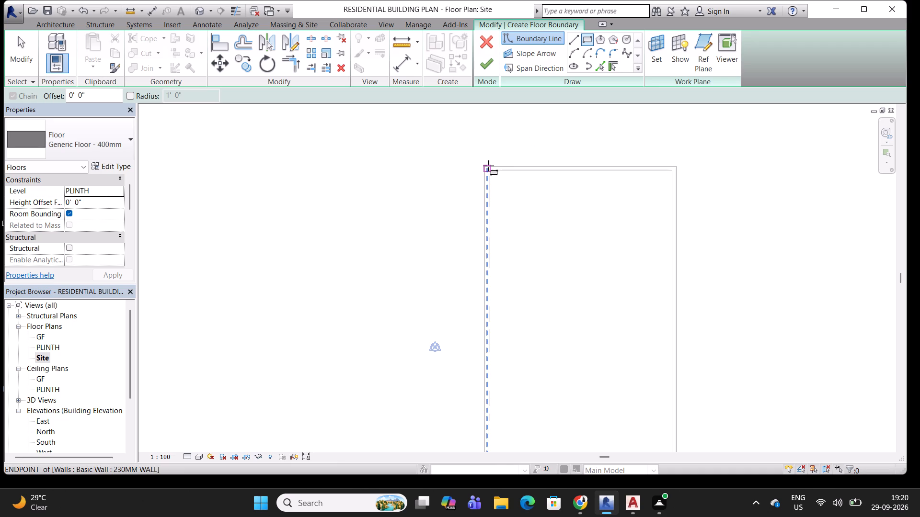
left_click(486, 165)
scroll(486, 165, "down", 3)
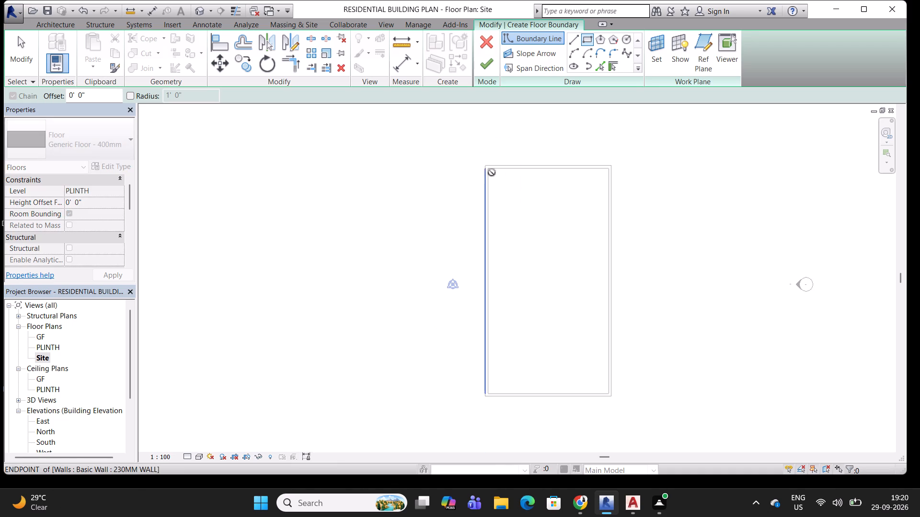
scroll(623, 403, "up", 3)
left_click(605, 392)
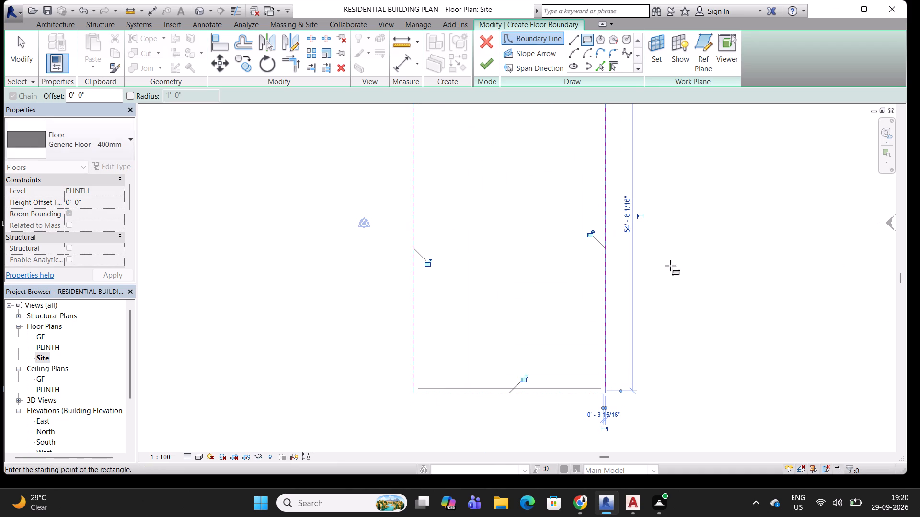
left_click(483, 60)
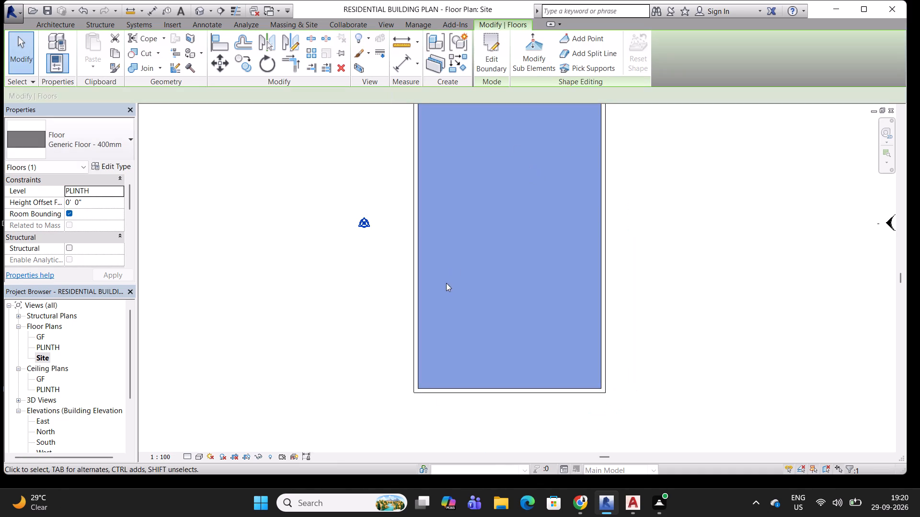
Examine the new floor slab in the 3D view and against the level lines in the East elevation.
scroll(454, 276, "down", 4)
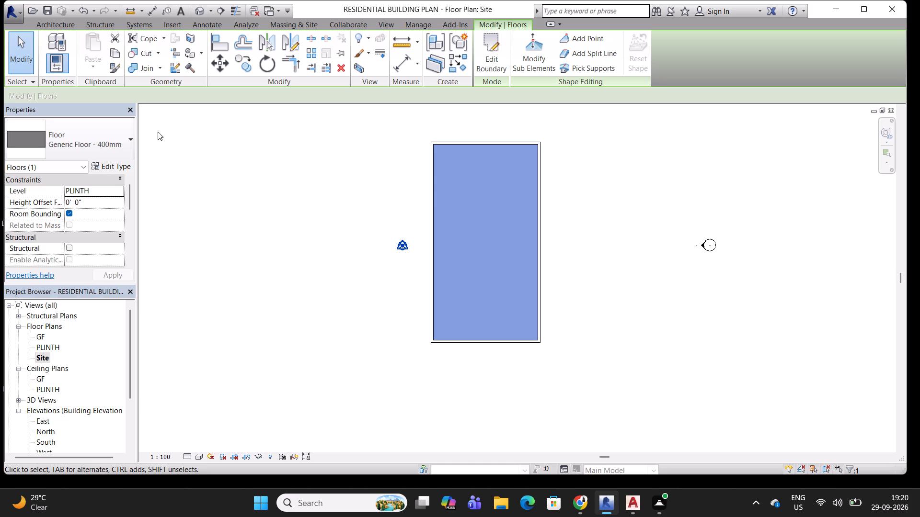
double_click(202, 8)
scroll(407, 393, "up", 4)
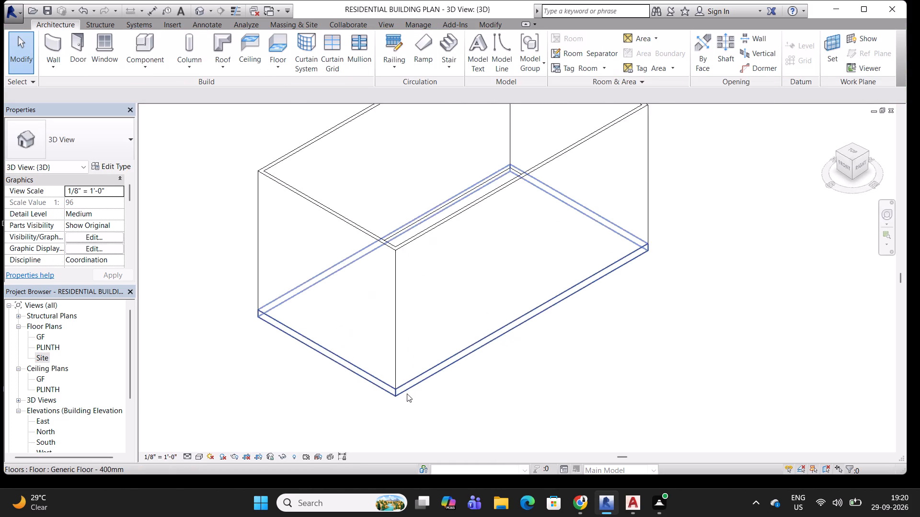
scroll(407, 393, "up", 6)
key("Escape")
double_click(46, 418)
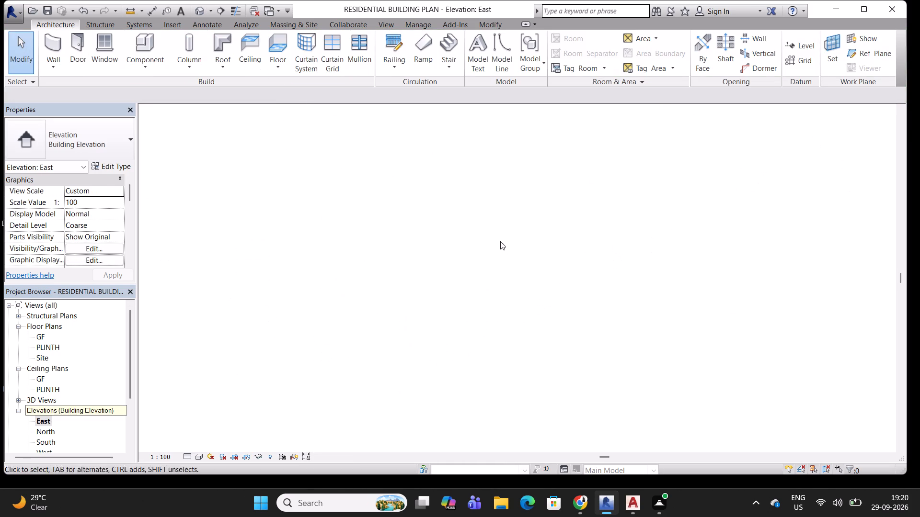
scroll(527, 318, "up", 7)
middle_click_drag(538, 293, 439, 254)
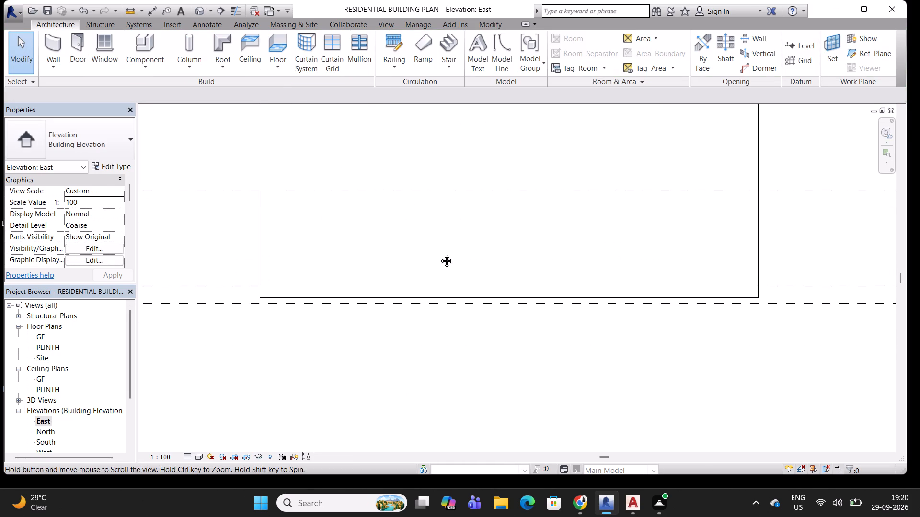
middle_click_drag(439, 254, 468, 265)
left_click(321, 296)
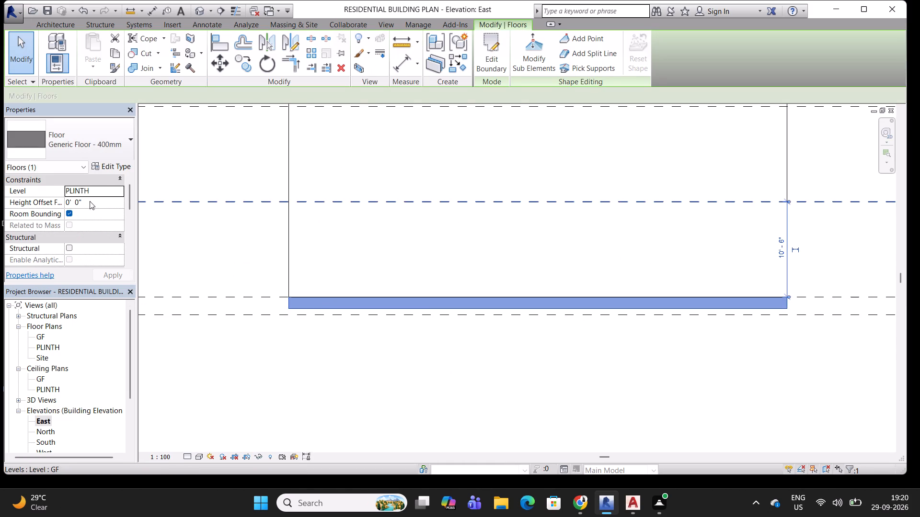
key("Escape")
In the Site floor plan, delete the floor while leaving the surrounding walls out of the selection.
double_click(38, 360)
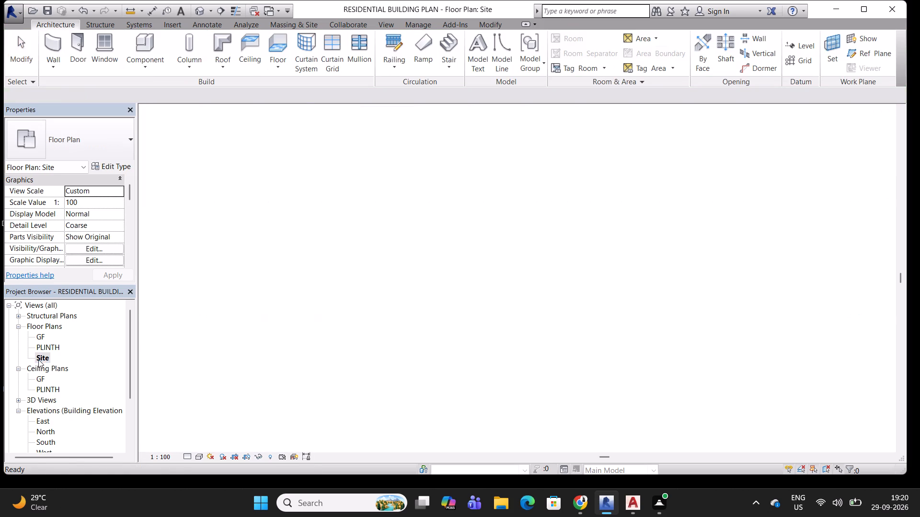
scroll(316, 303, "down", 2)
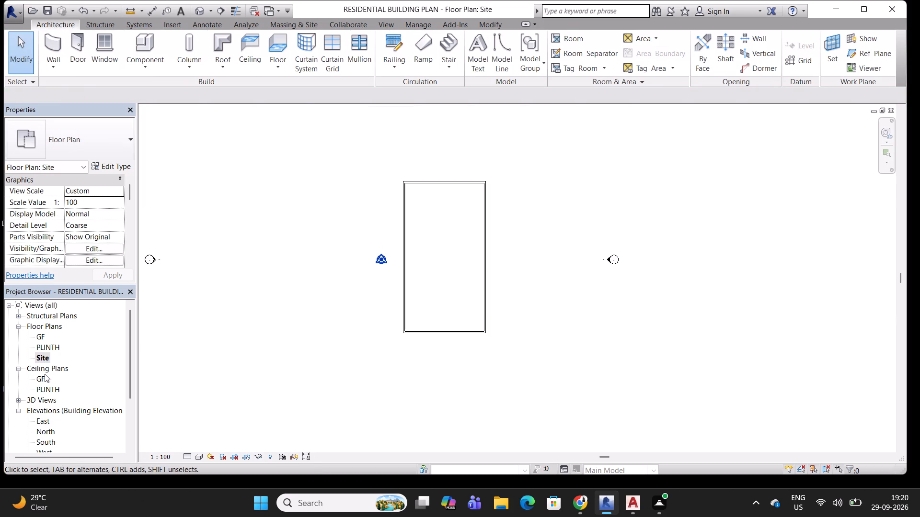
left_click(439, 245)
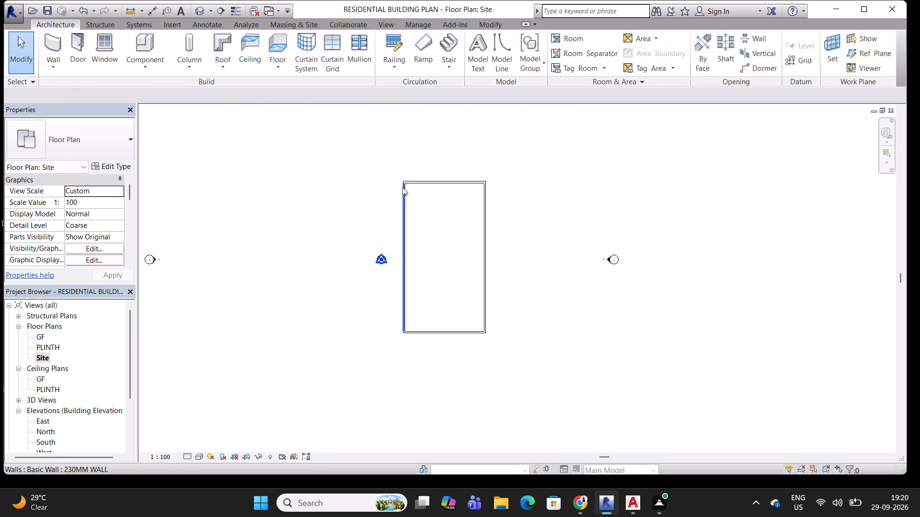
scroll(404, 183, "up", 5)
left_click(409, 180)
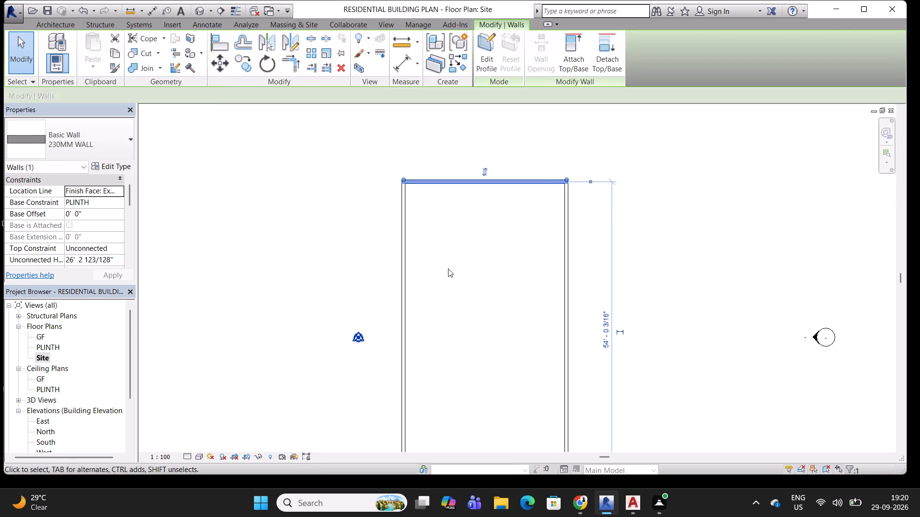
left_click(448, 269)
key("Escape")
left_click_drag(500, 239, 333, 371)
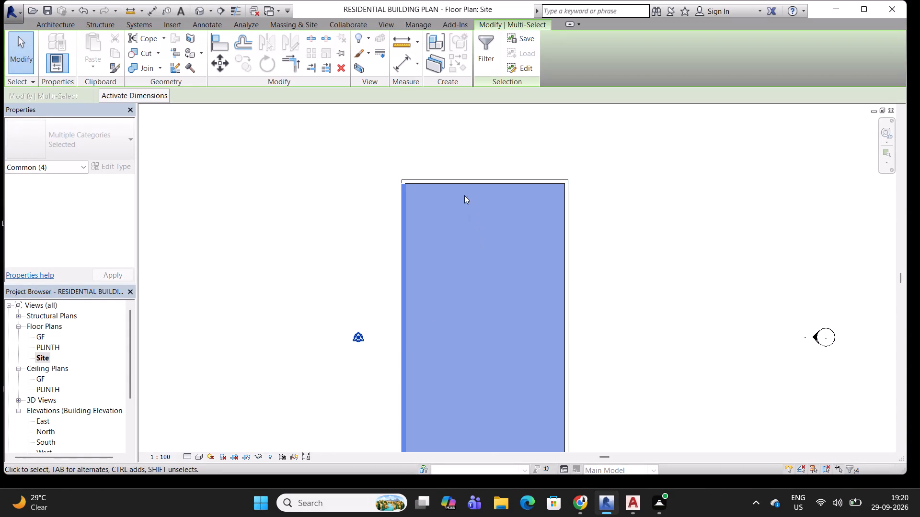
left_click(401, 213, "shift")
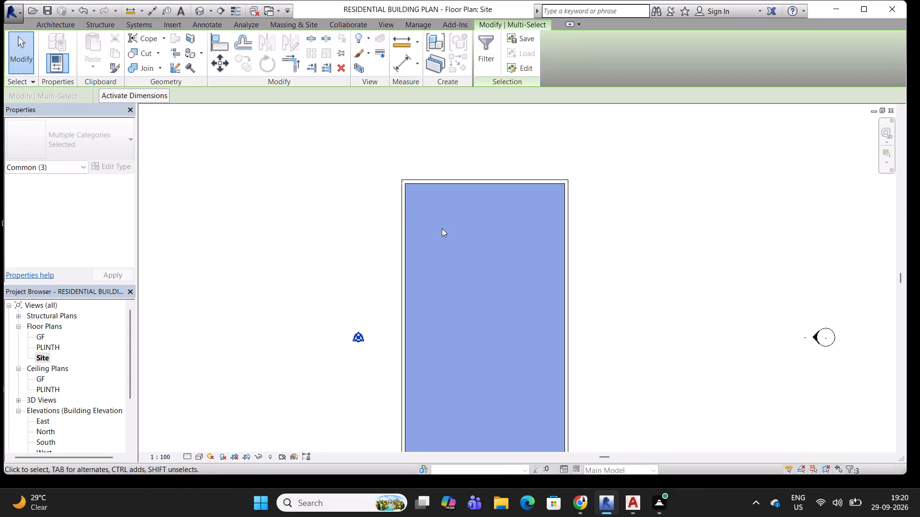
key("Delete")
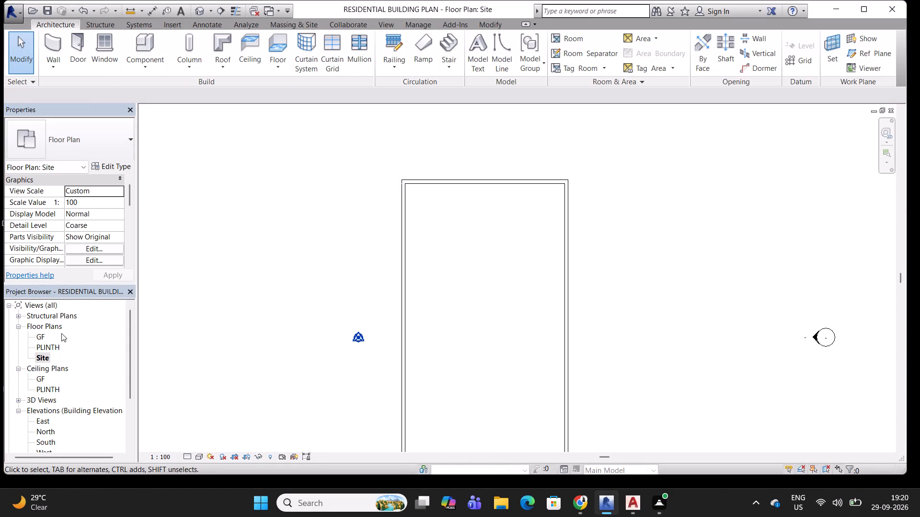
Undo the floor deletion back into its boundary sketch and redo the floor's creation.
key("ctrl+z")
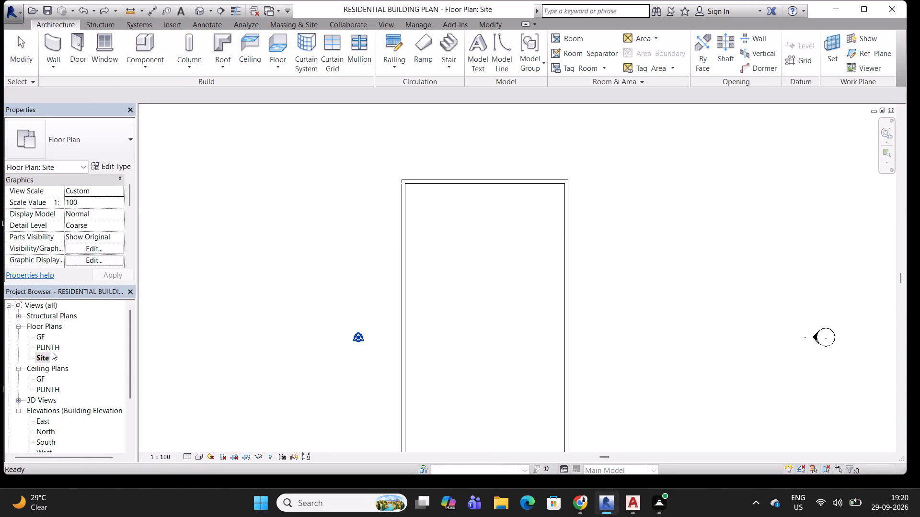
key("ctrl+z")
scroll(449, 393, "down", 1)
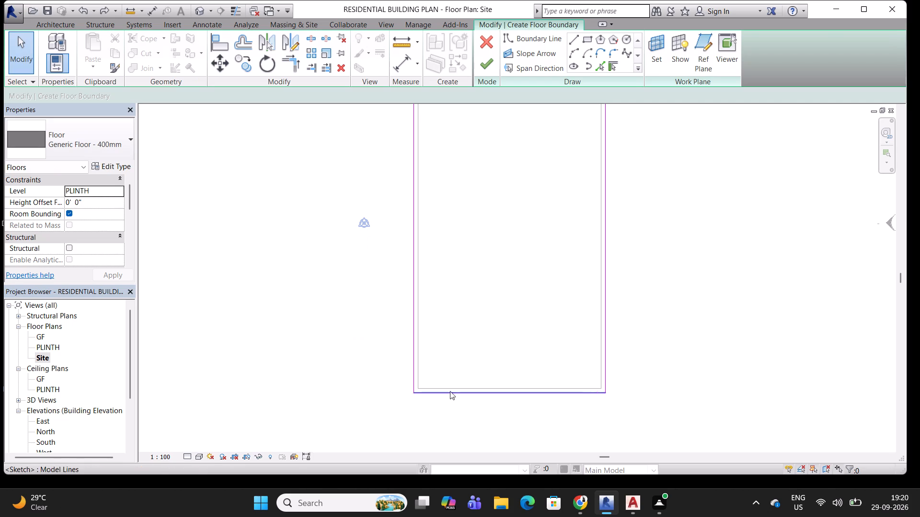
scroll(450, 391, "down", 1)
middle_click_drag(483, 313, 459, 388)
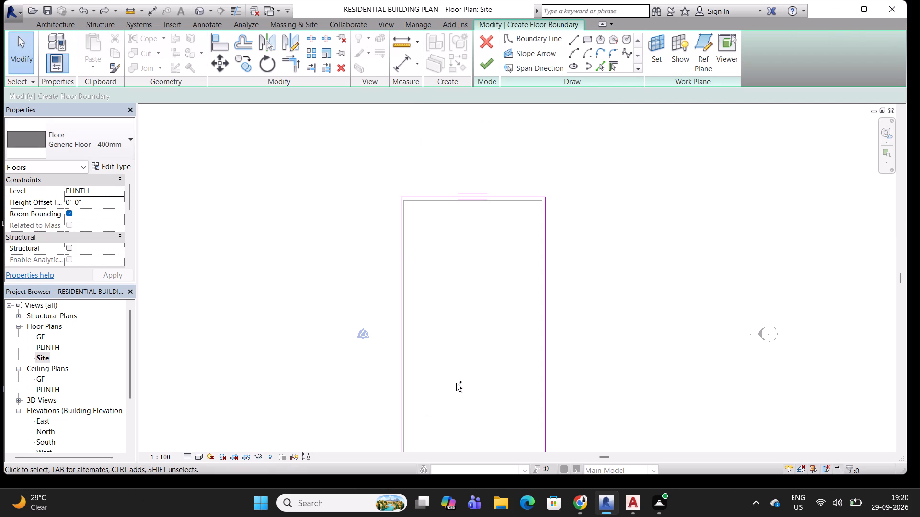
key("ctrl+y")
In the Site floor plan, select the floor together with one long side wall and examine their common properties.
left_click(412, 251)
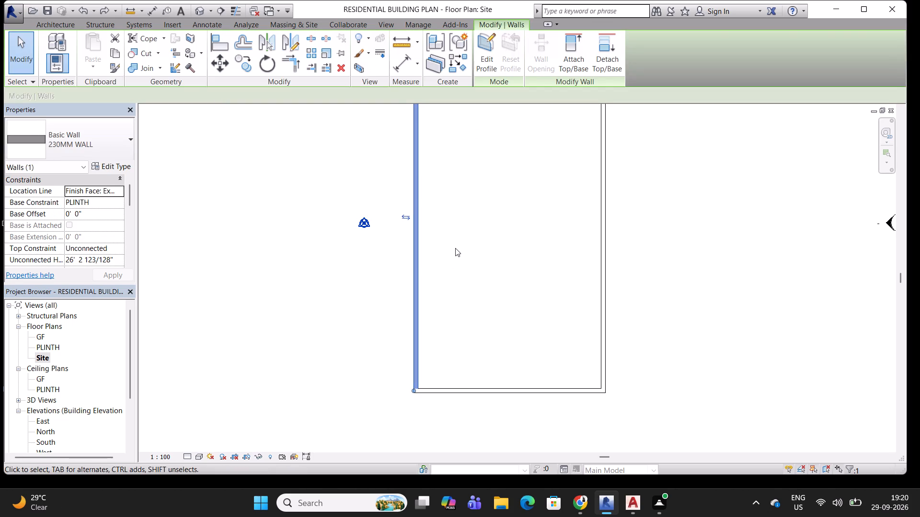
left_click_drag(455, 248, 396, 294)
middle_click_drag(458, 291, 456, 315)
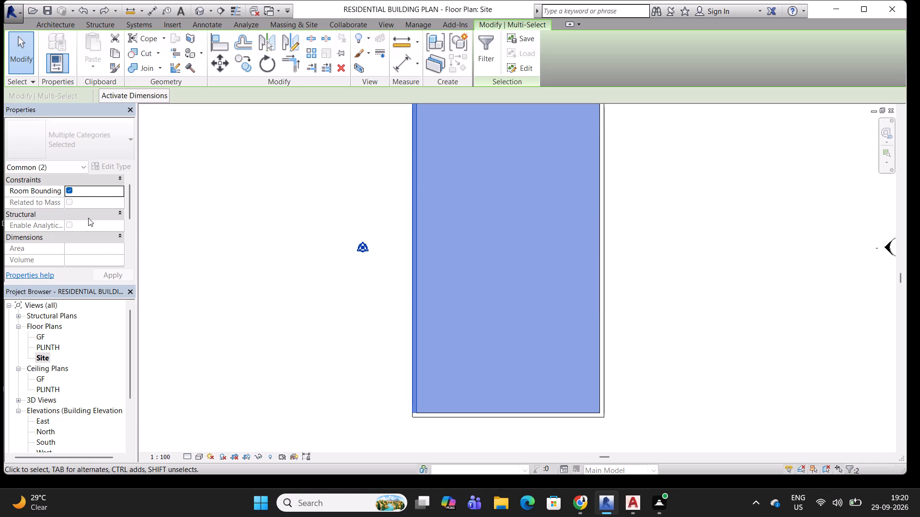
scroll(112, 246, "down", 2)
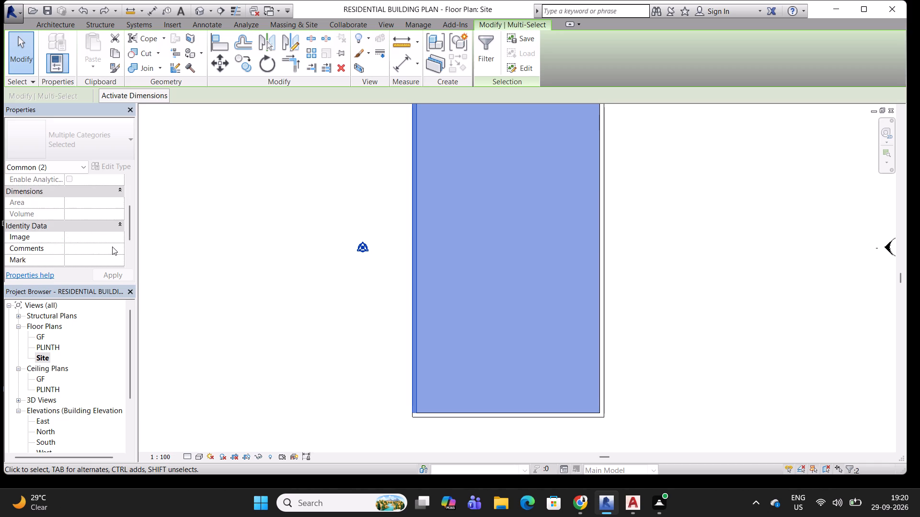
scroll(112, 247, "down", 5)
scroll(115, 236, "up", 3)
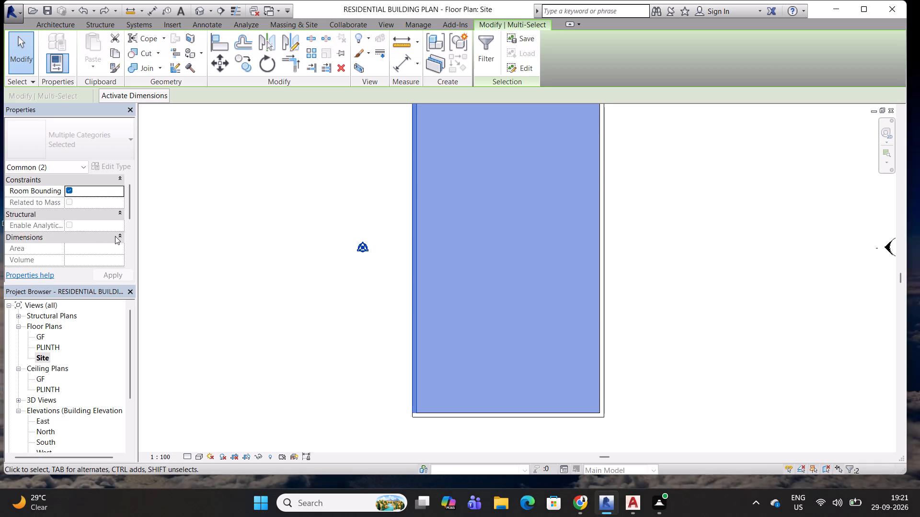
scroll(115, 236, "up", 2)
scroll(96, 196, "up", 6)
left_click(81, 166)
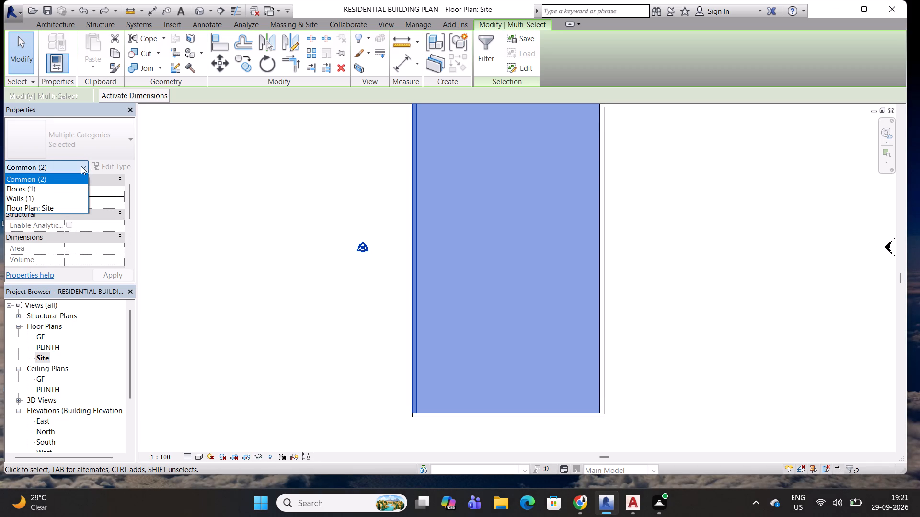
left_click(109, 168)
Examine the Floors category in the Site plan's Visibility/Graphic Overrides.
type("VV")
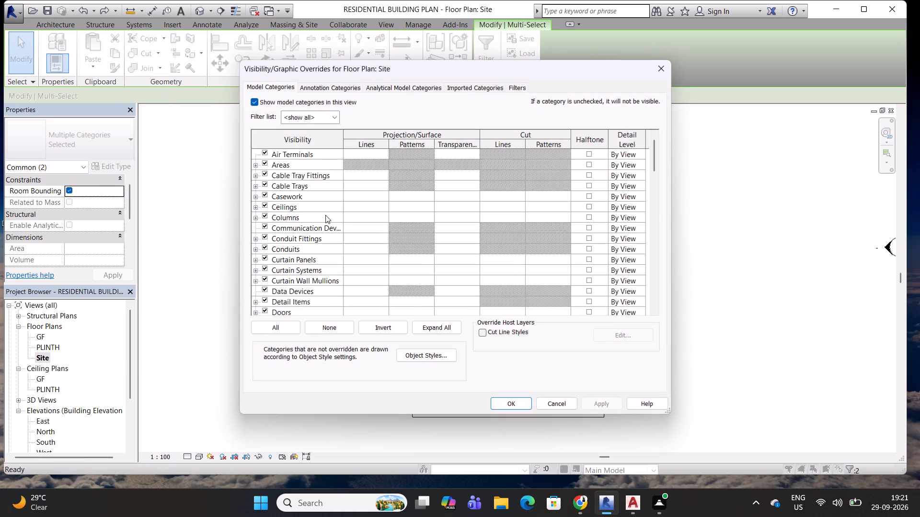
left_click_drag(543, 68, 699, 75)
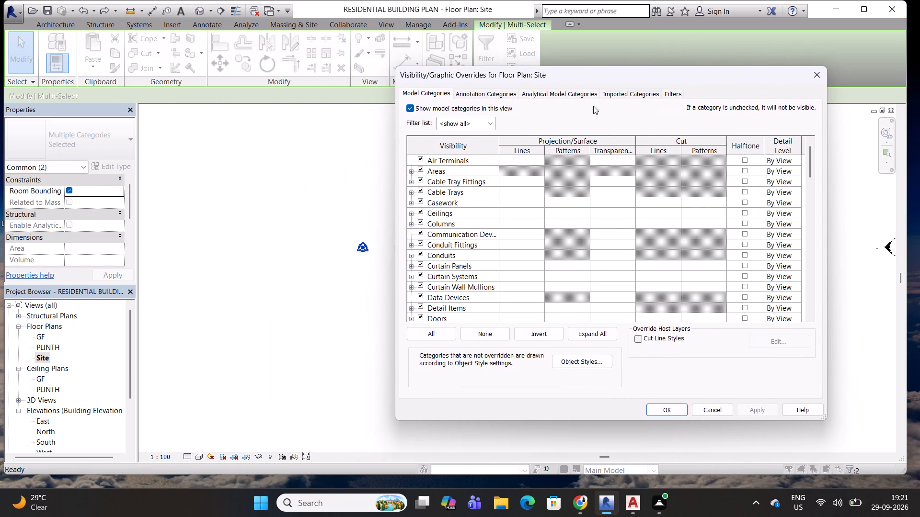
left_click(490, 124)
left_click(490, 124)
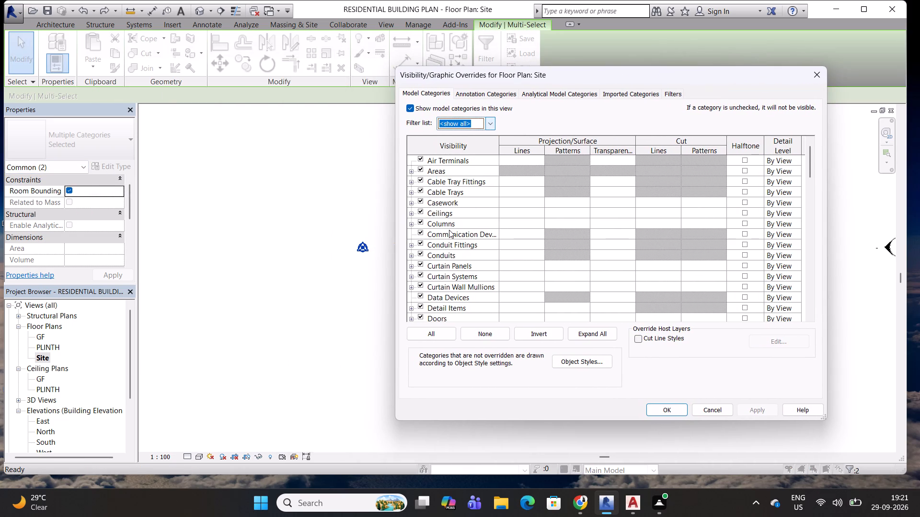
scroll(433, 269, "down", 14)
scroll(432, 270, "down", 8)
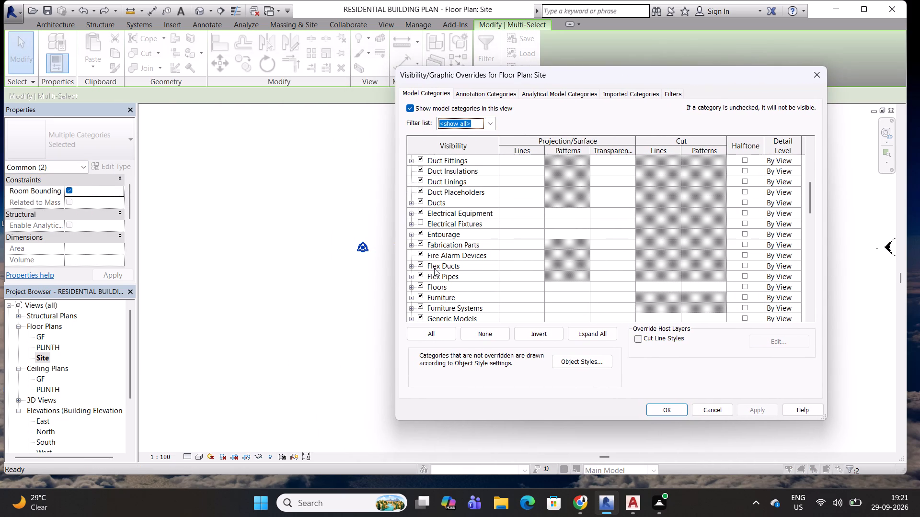
left_click(421, 242)
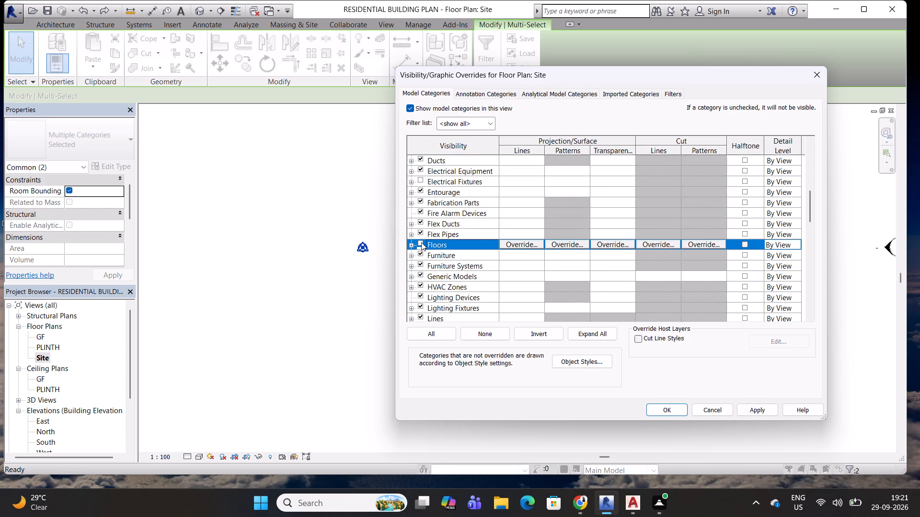
left_click(421, 242)
left_click(816, 77)
Reselect the floor and a long side wall, and examine their shared constraints, identity data and phasing options.
middle_click_drag(202, 214, 228, 216)
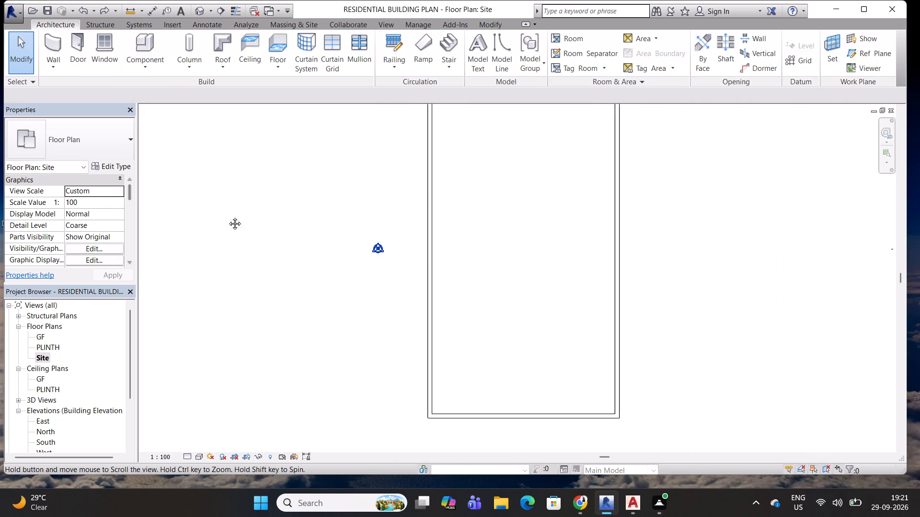
middle_click_drag(228, 216, 280, 220)
left_click_drag(609, 239, 484, 290)
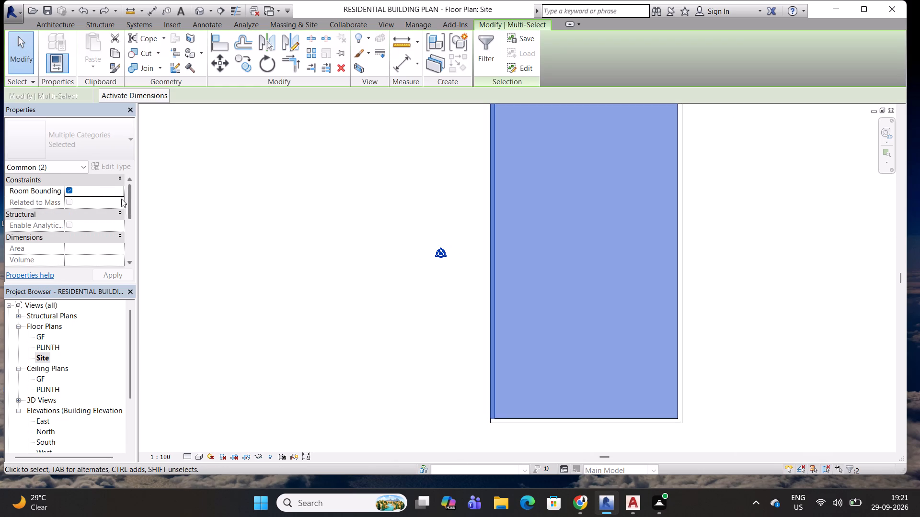
left_click(120, 190)
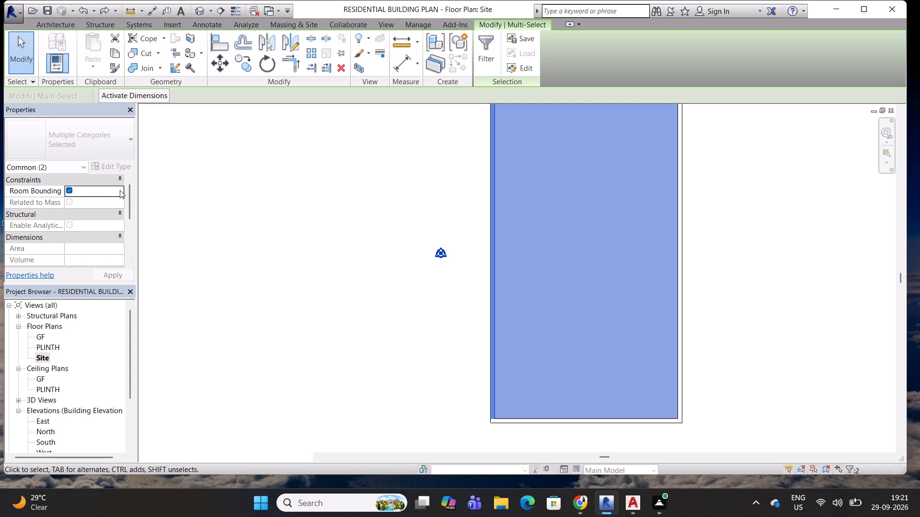
left_click(118, 176)
left_click(118, 176)
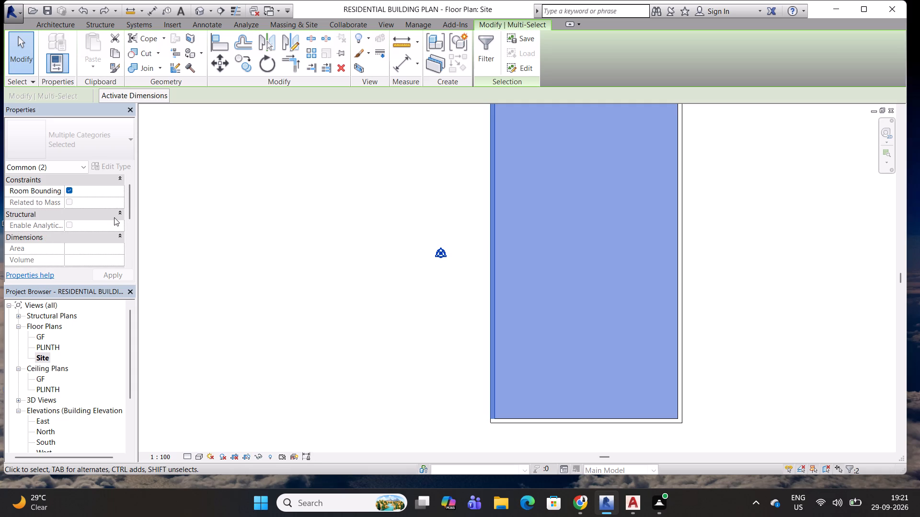
scroll(85, 259, "down", 2)
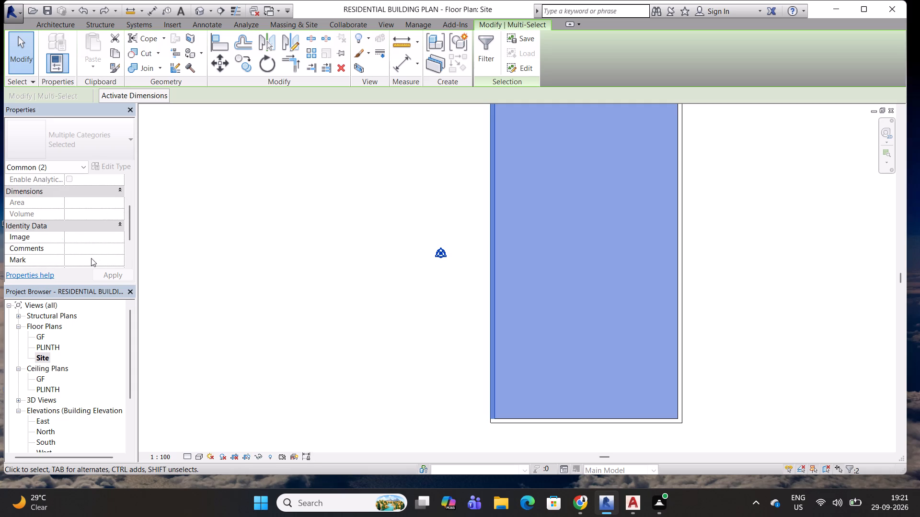
scroll(99, 256, "down", 3)
triple_click(120, 236)
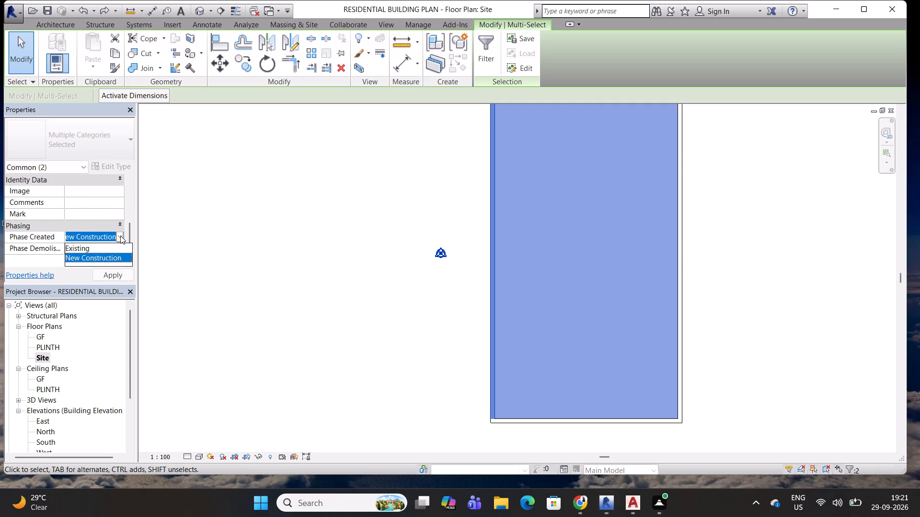
left_click(120, 236)
triple_click(119, 247)
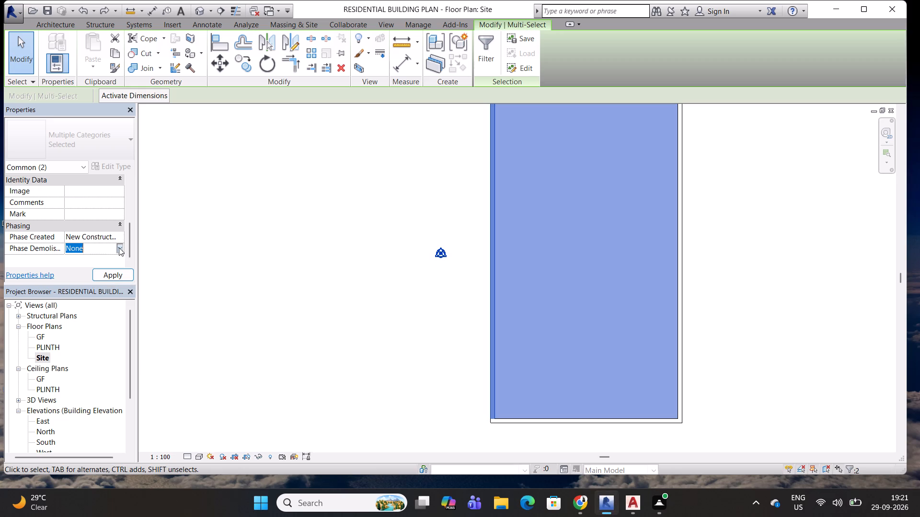
left_click(119, 247)
scroll(66, 269, "down", 4)
scroll(72, 242, "up", 4)
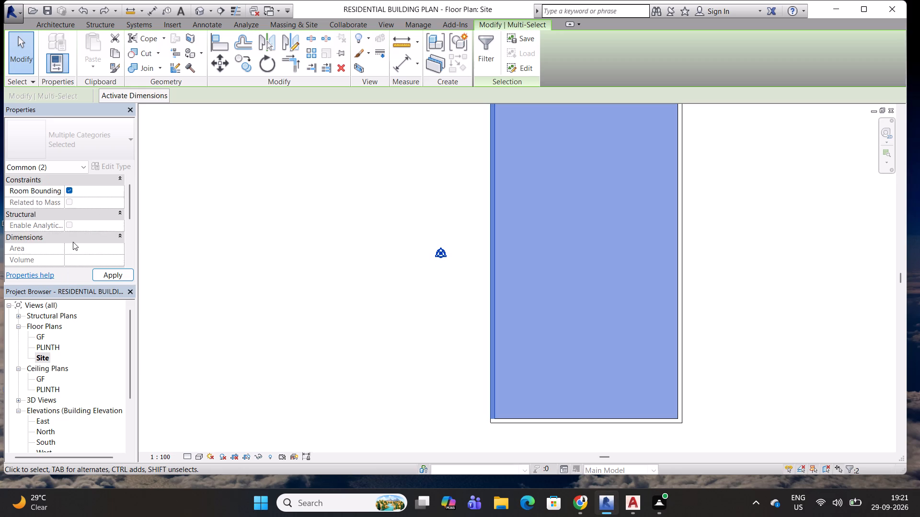
scroll(73, 234, "up", 8)
Narrow the selection's properties to the floor alone, examine them, and clear the selection.
left_click(83, 164)
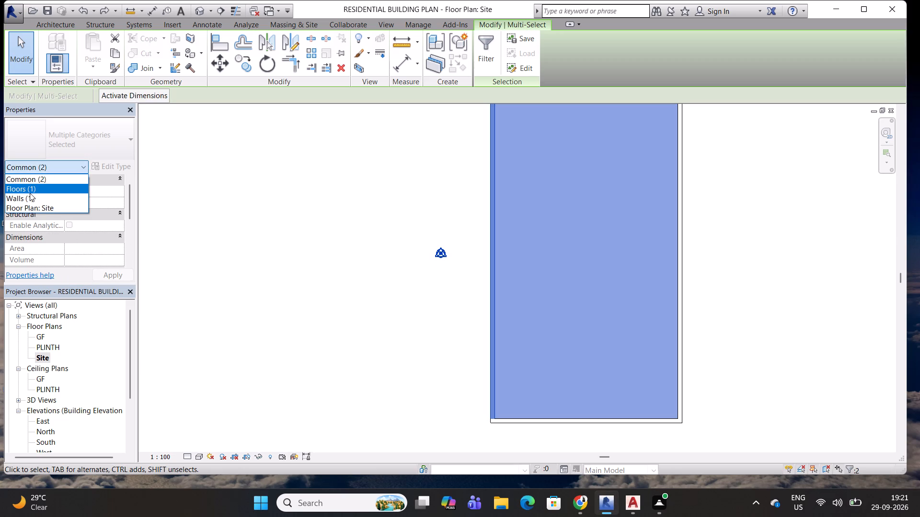
left_click(31, 189)
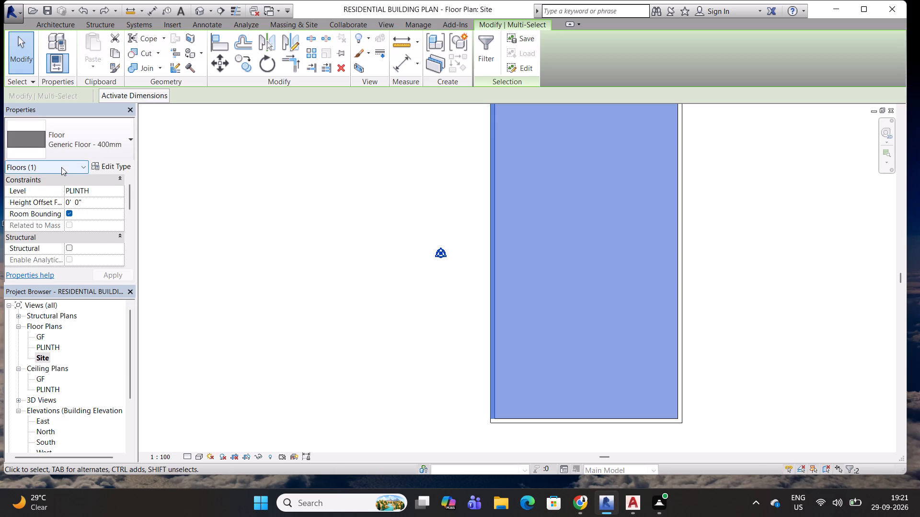
scroll(65, 198, "down", 2)
scroll(54, 190, "up", 4)
left_click(544, 244)
left_click(548, 262)
left_click_drag(505, 390, 498, 392)
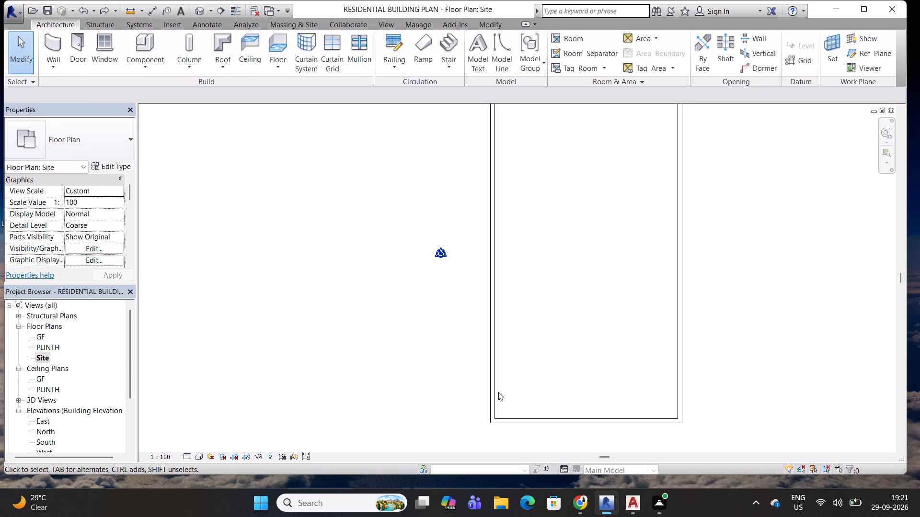
left_click_drag(498, 392, 494, 394)
left_click(494, 394)
left_click(553, 346)
In the East elevation, delete the floor slab at the base of the walls.
double_click(42, 417)
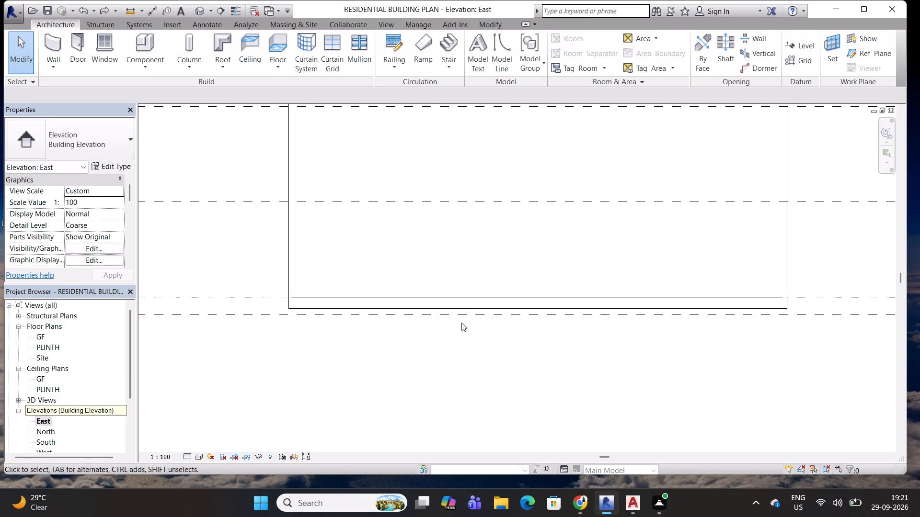
left_click(465, 300)
key("Delete")
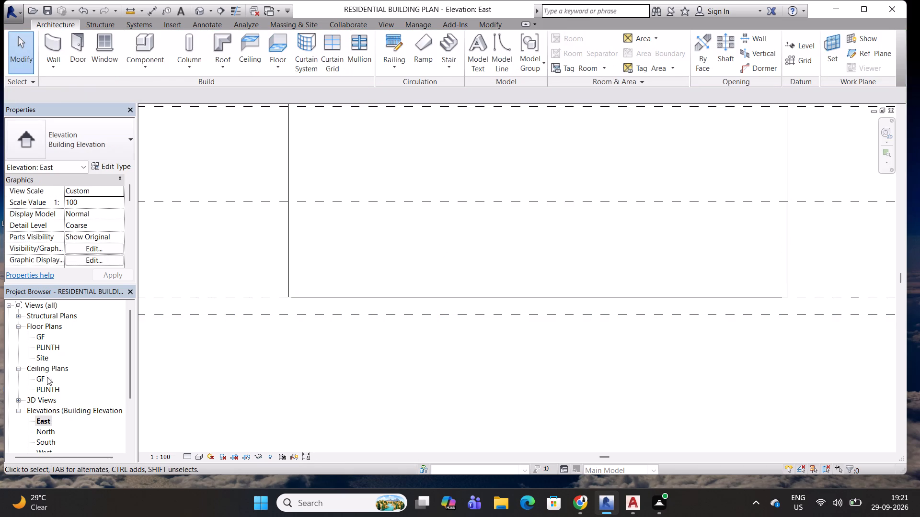
In the Site floor plan, start a new architectural floor of type Generic Floor - 400mm on level PLINTH.
double_click(43, 356)
scroll(535, 290, "down", 3)
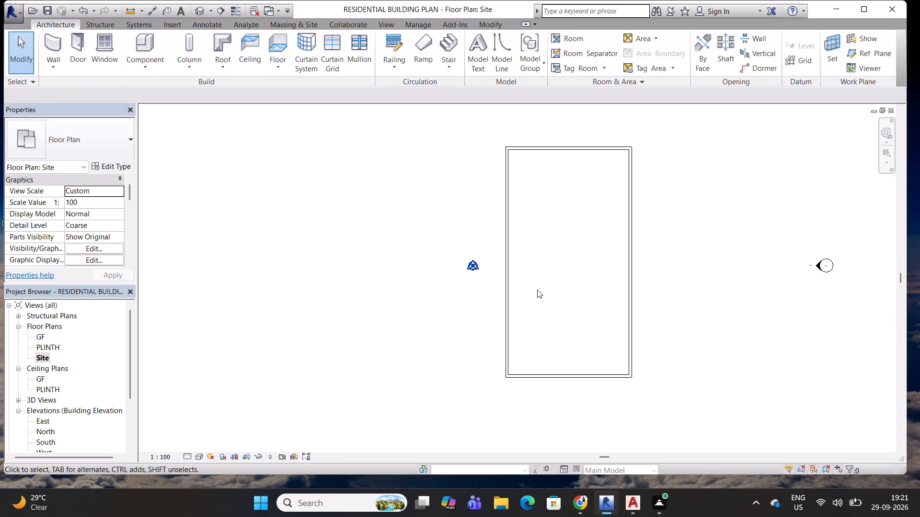
middle_click_drag(560, 263, 492, 281)
left_click(273, 67)
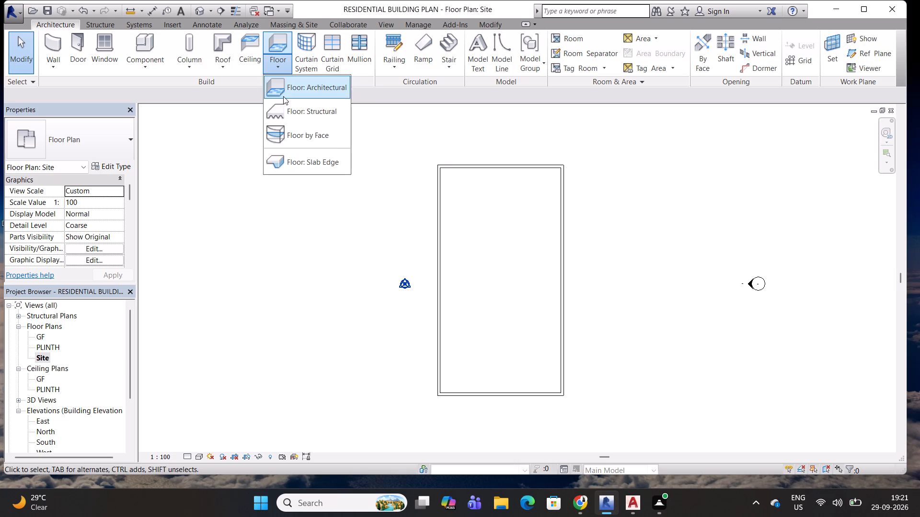
left_click(309, 95)
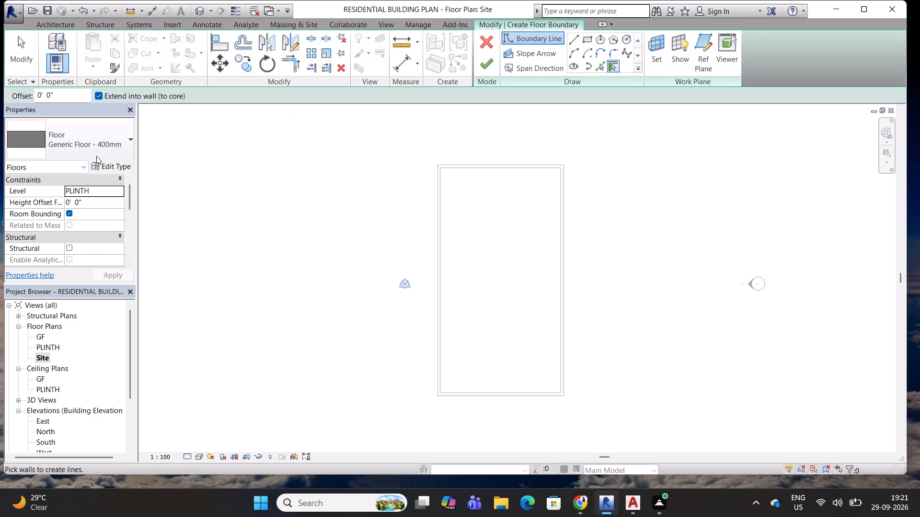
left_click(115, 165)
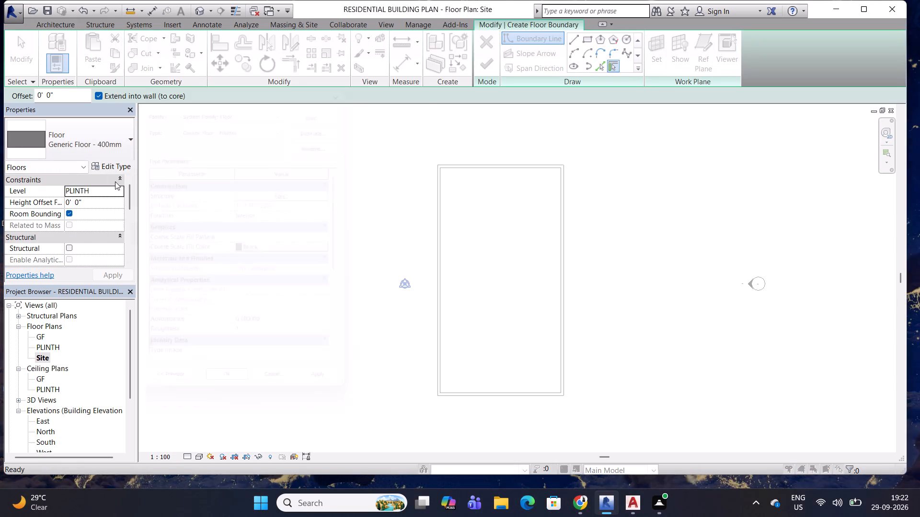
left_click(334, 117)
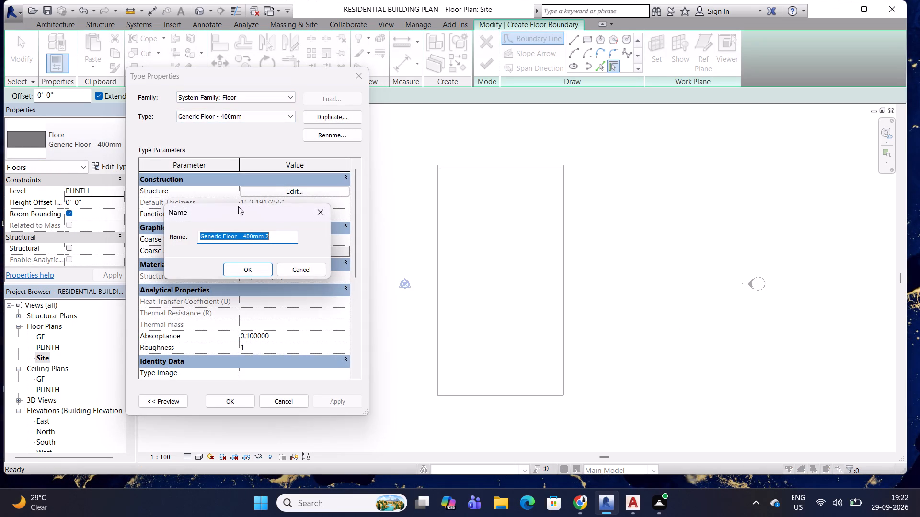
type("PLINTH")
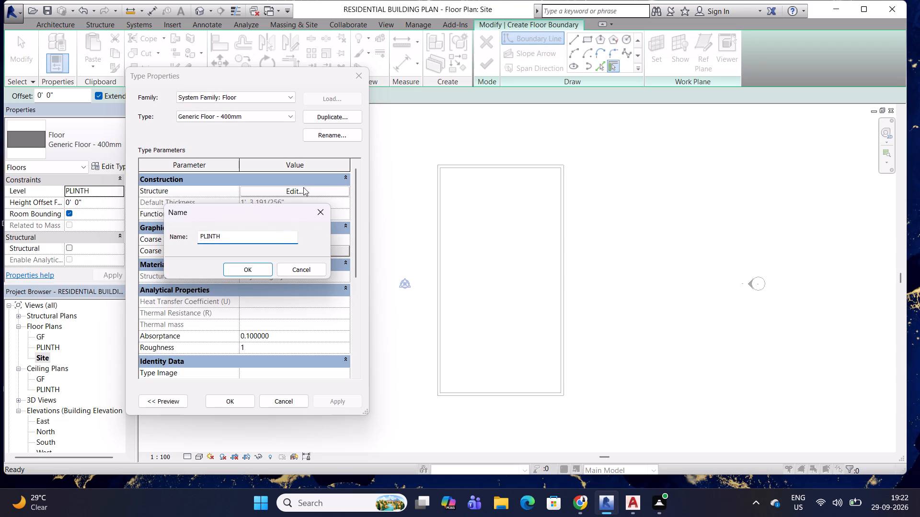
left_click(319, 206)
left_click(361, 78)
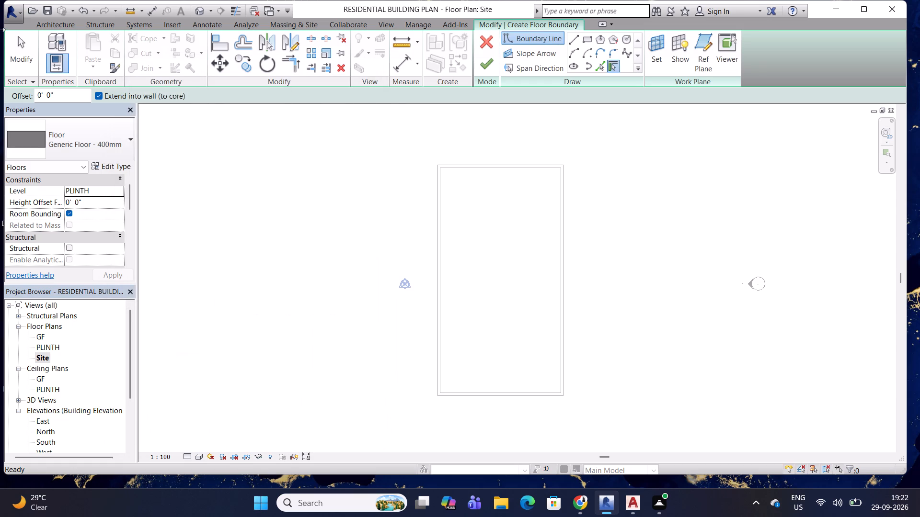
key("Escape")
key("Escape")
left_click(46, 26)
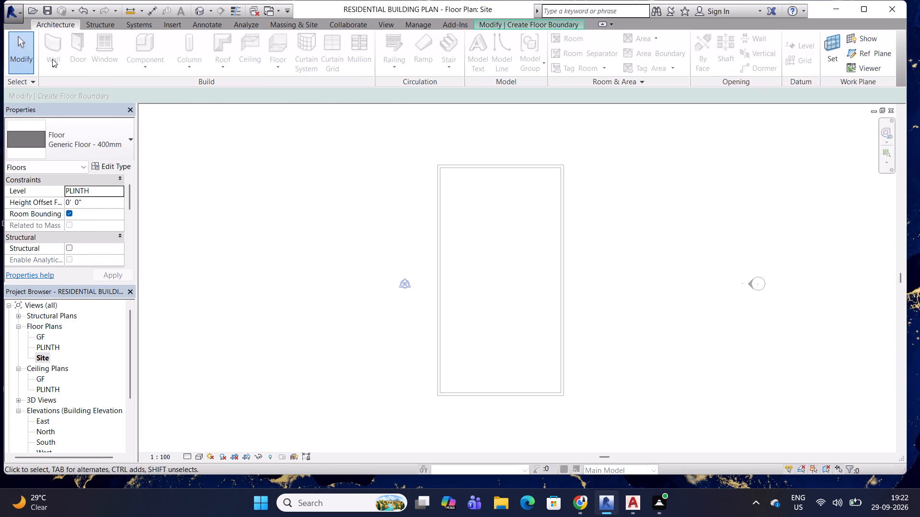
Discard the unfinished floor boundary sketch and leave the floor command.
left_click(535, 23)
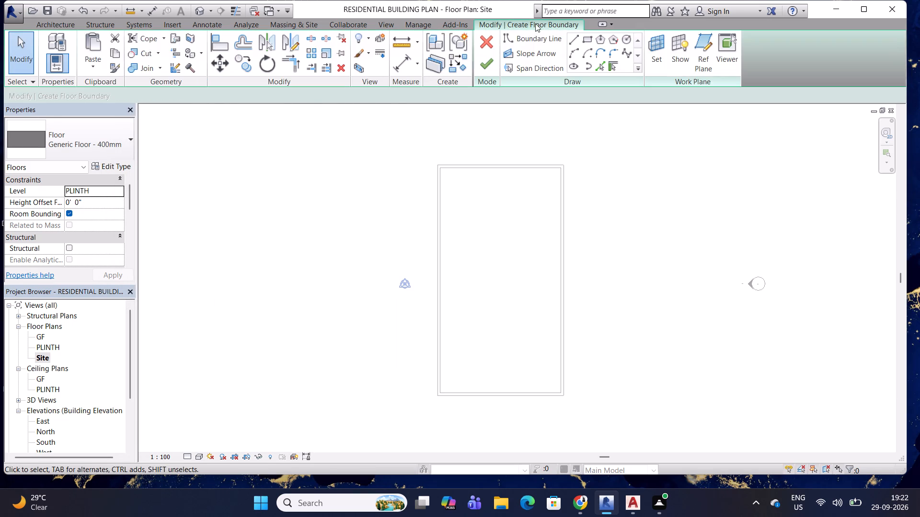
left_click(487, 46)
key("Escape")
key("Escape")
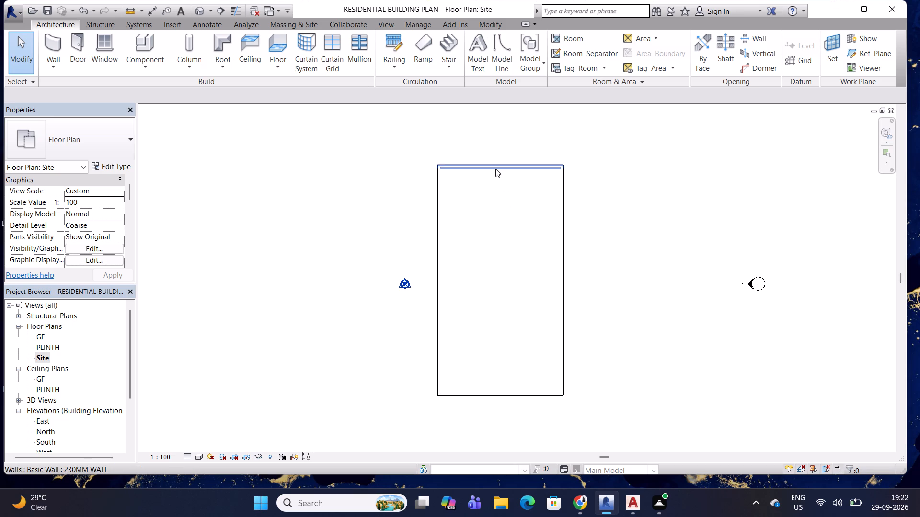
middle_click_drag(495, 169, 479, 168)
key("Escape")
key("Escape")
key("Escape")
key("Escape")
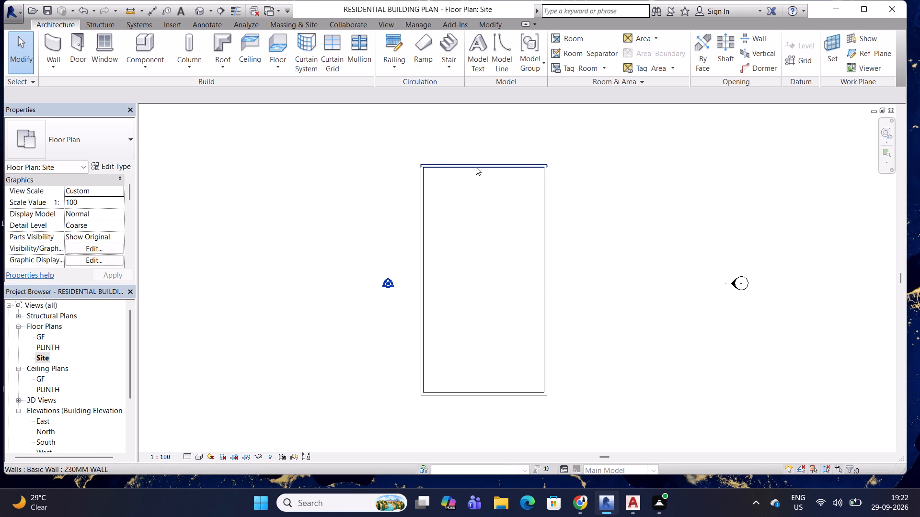
For a new wall of type 230MM WALL, insert a layer above the structure in the type's assembly and set its function to Finish 1 [4].
left_click(52, 41)
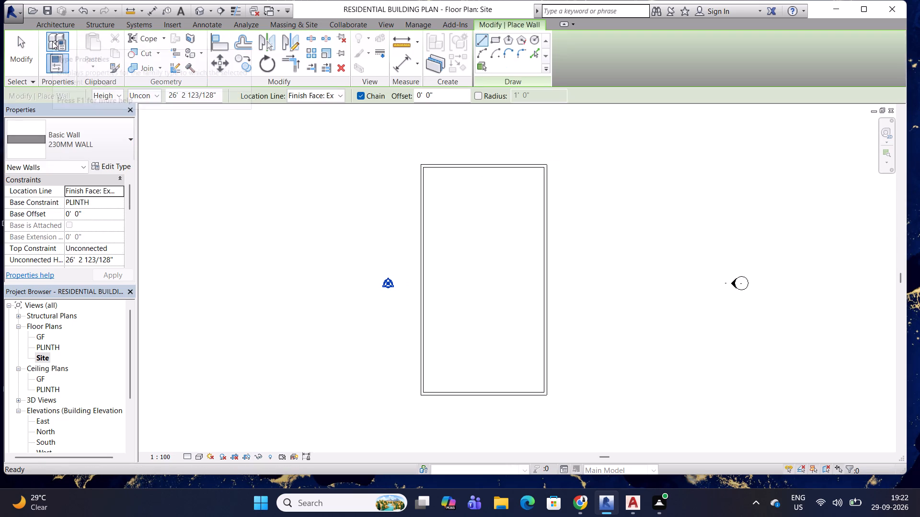
left_click(121, 134)
key("Escape")
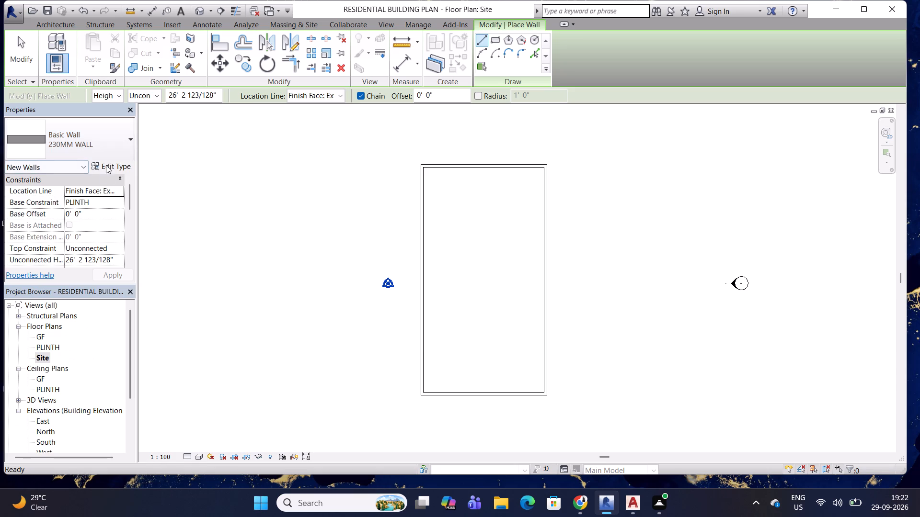
left_click(106, 165)
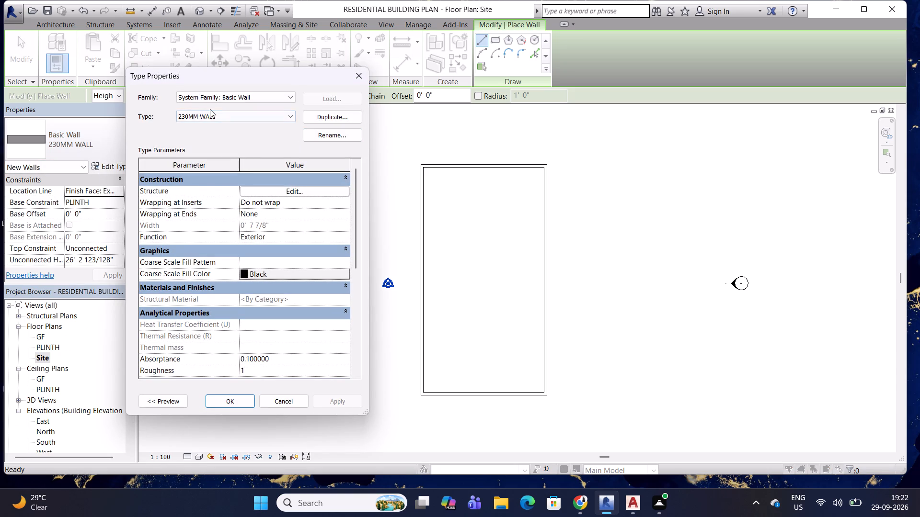
left_click(296, 196)
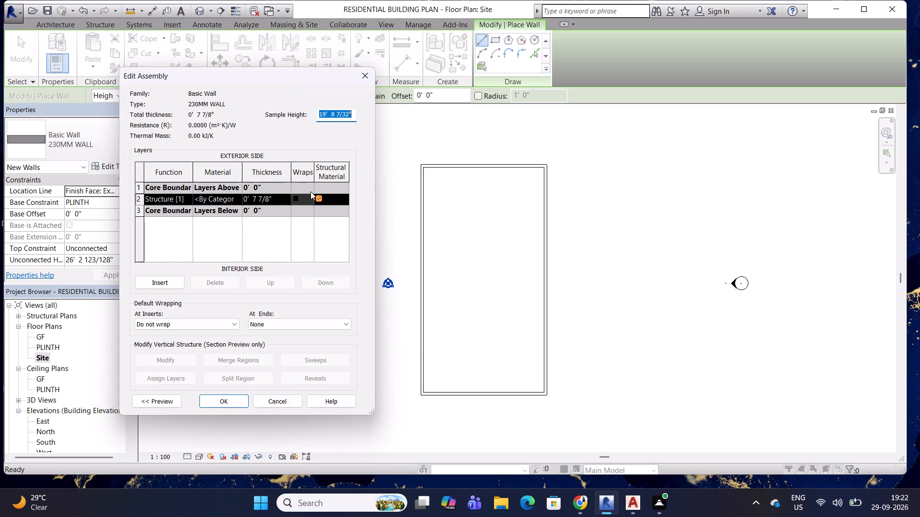
left_click(171, 283)
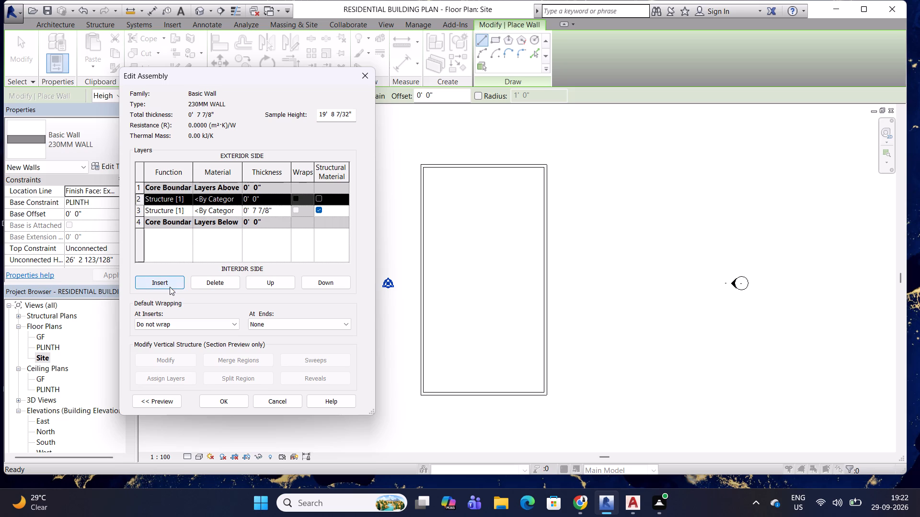
left_click(184, 200)
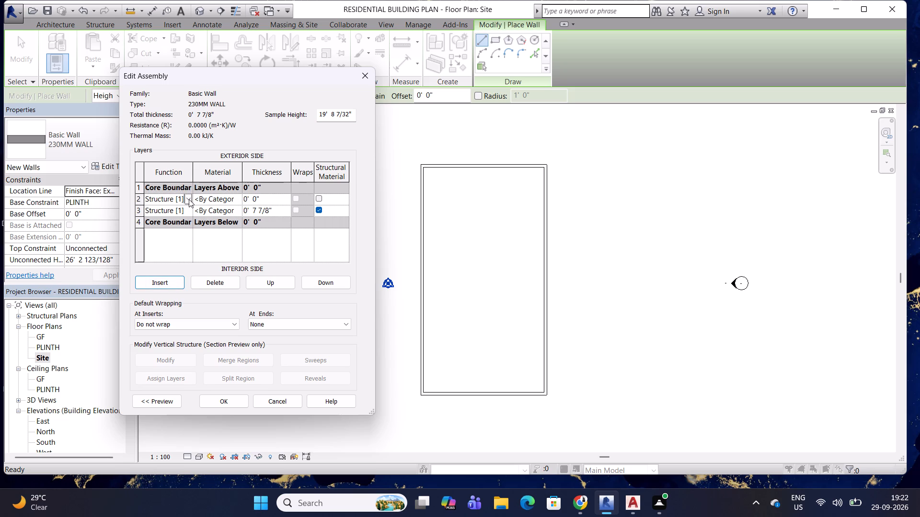
left_click(189, 199)
scroll(176, 244, "down", 2)
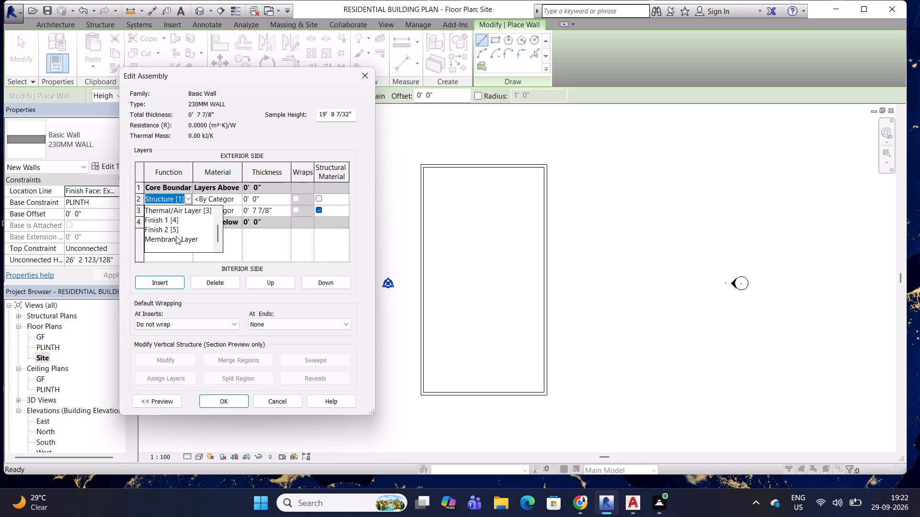
left_click(172, 220)
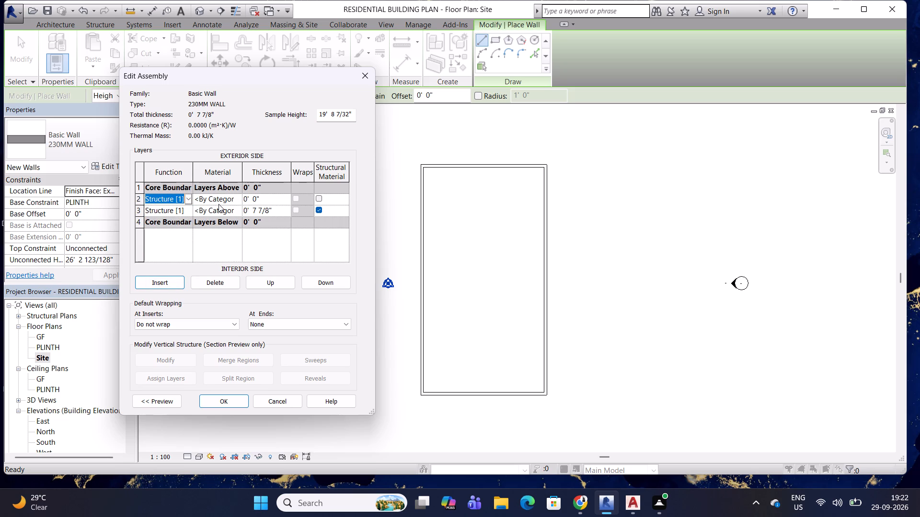
Examine the project materials for one that suits the new Finish 1 [4] layer.
left_click(235, 199)
left_click(237, 199)
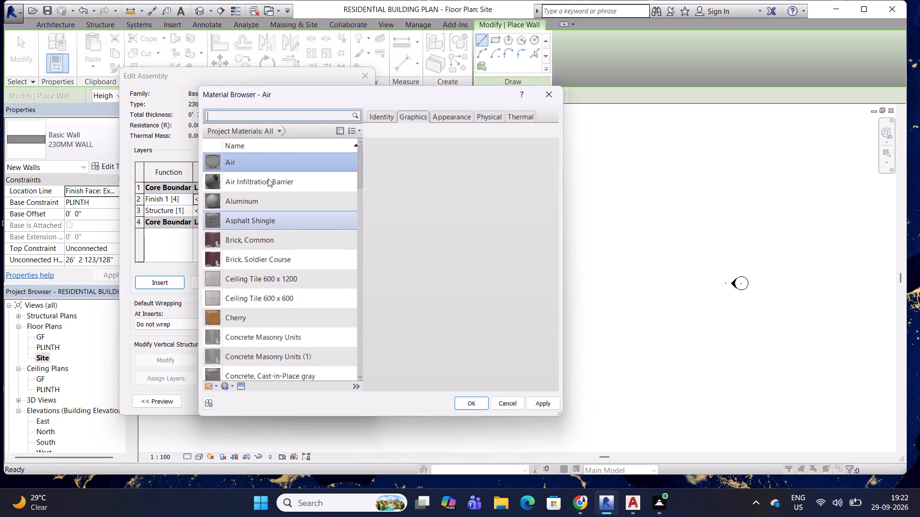
scroll(248, 192, "down", 1)
scroll(248, 192, "up", 1)
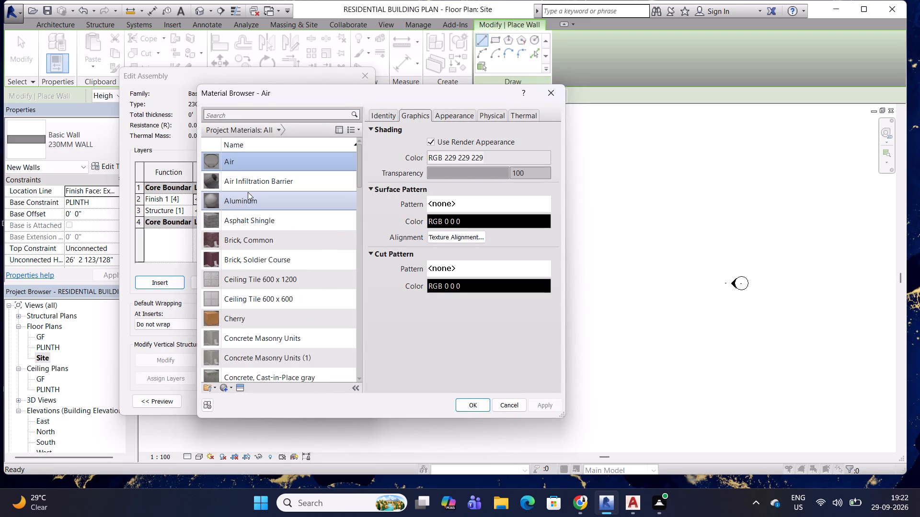
scroll(248, 192, "down", 2)
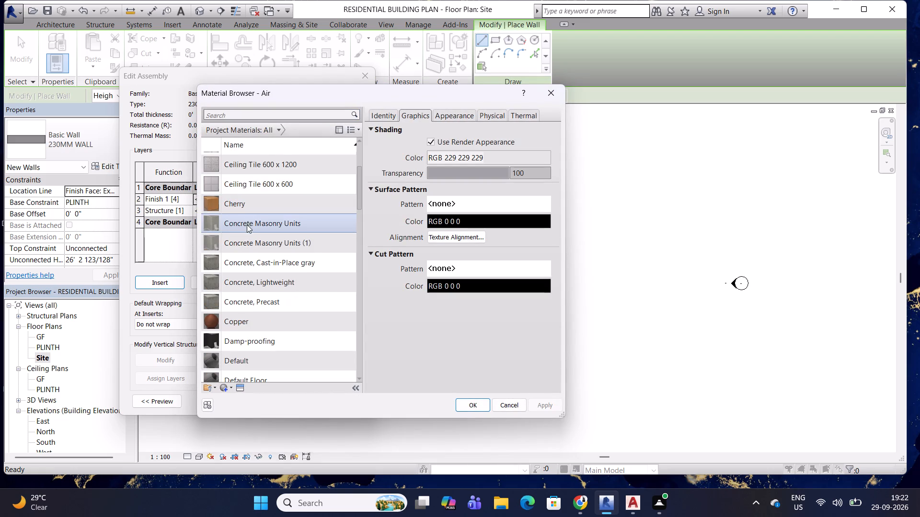
scroll(247, 225, "down", 11)
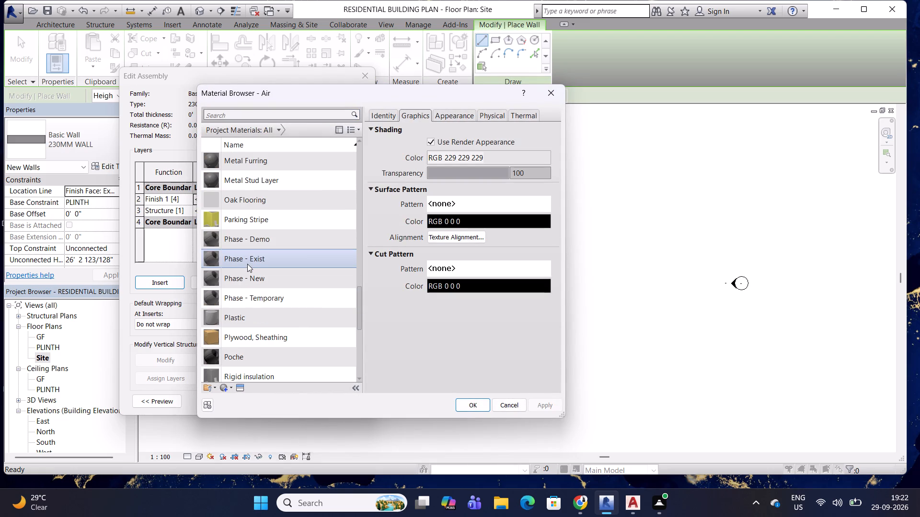
scroll(247, 264, "down", 3)
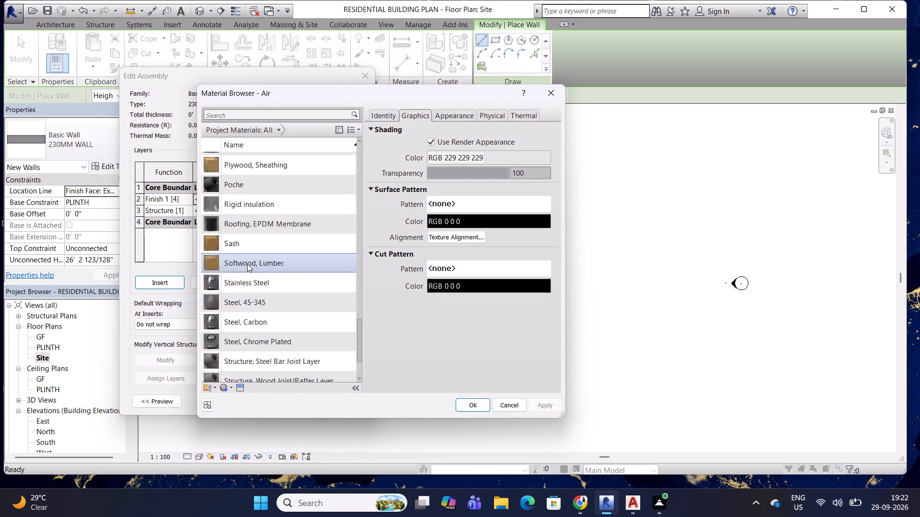
scroll(247, 264, "down", 9)
scroll(247, 264, "up", 2)
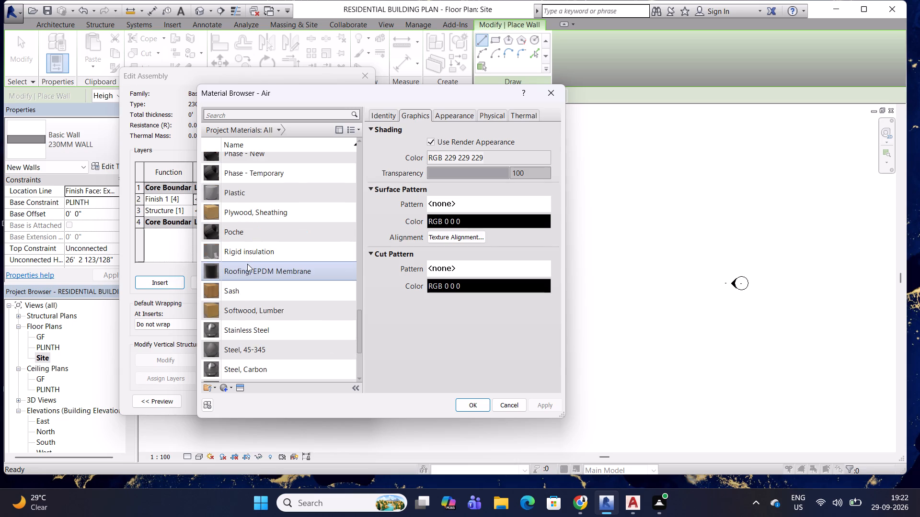
scroll(247, 264, "up", 2)
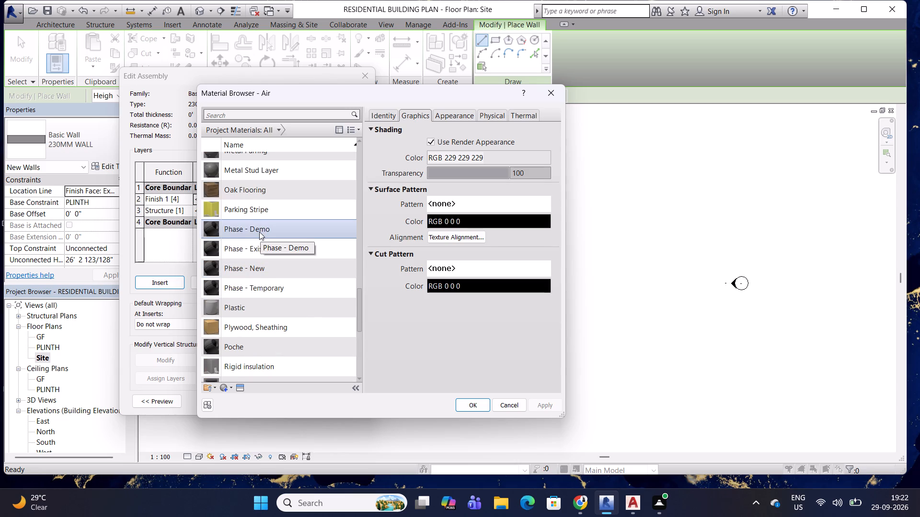
scroll(259, 232, "up", 3)
scroll(259, 232, "down", 2)
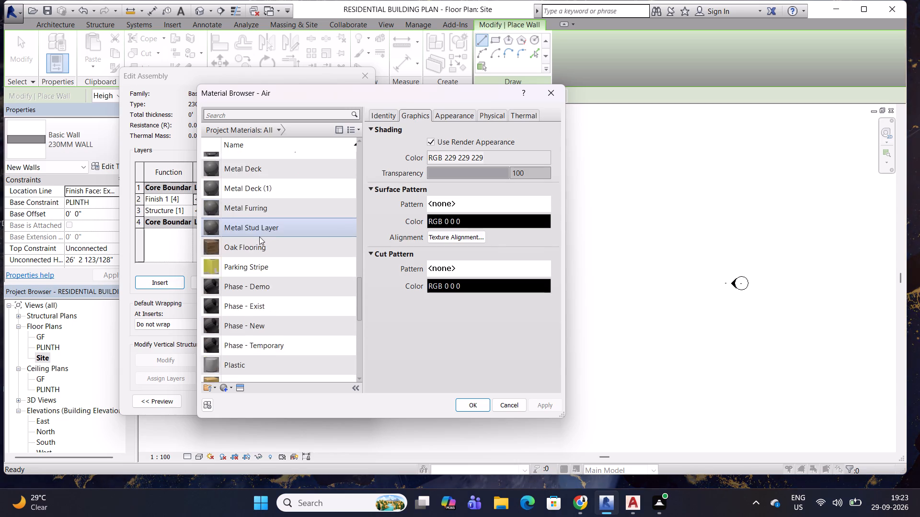
scroll(259, 236, "down", 1)
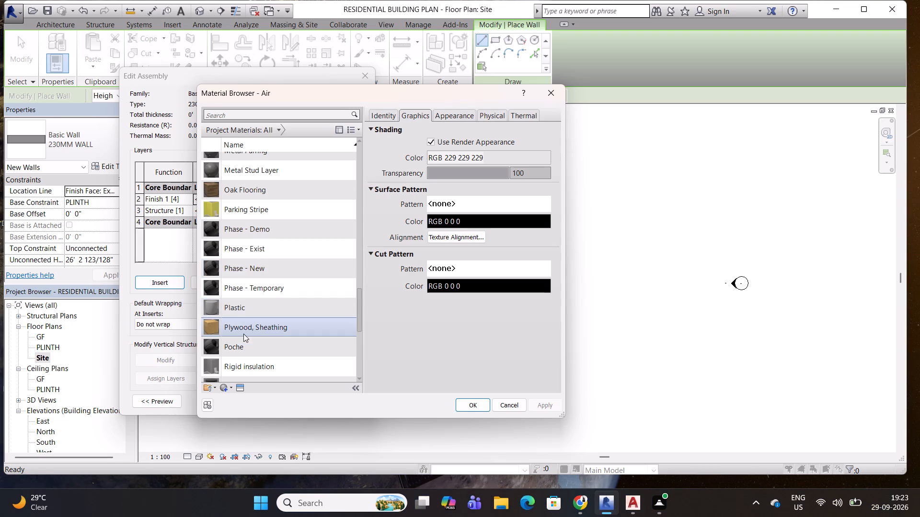
scroll(243, 334, "down", 1)
scroll(252, 253, "up", 3)
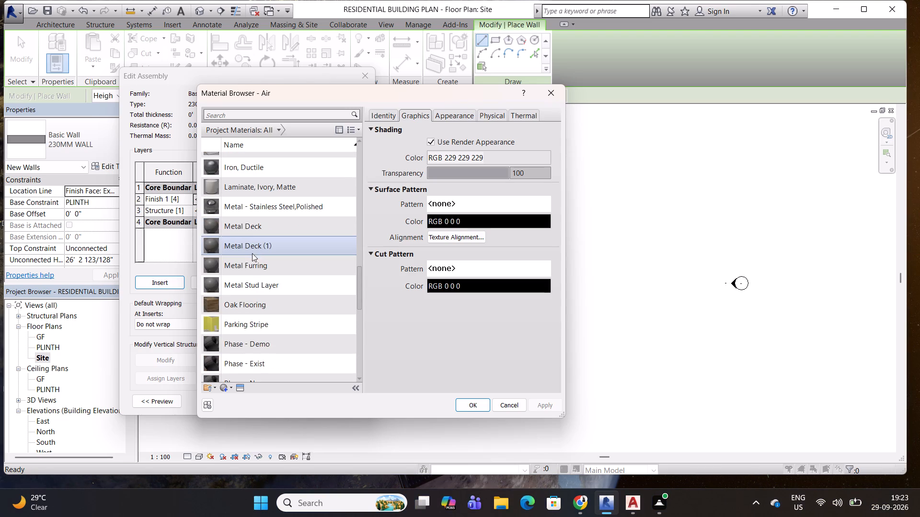
scroll(251, 227, "up", 7)
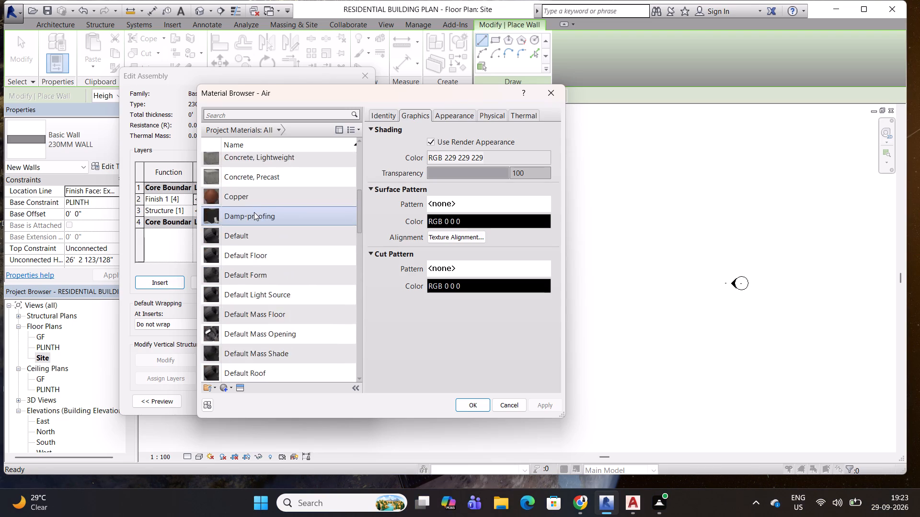
scroll(254, 212, "up", 2)
Search the project materials for PLASTER, retry with PLASTAR, and leave the material selection without picking one.
left_click(257, 112)
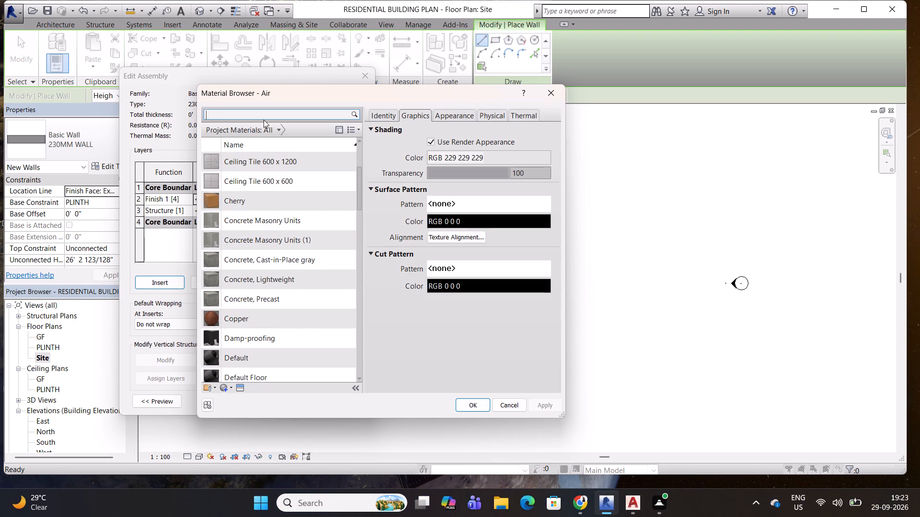
type("PLASTER")
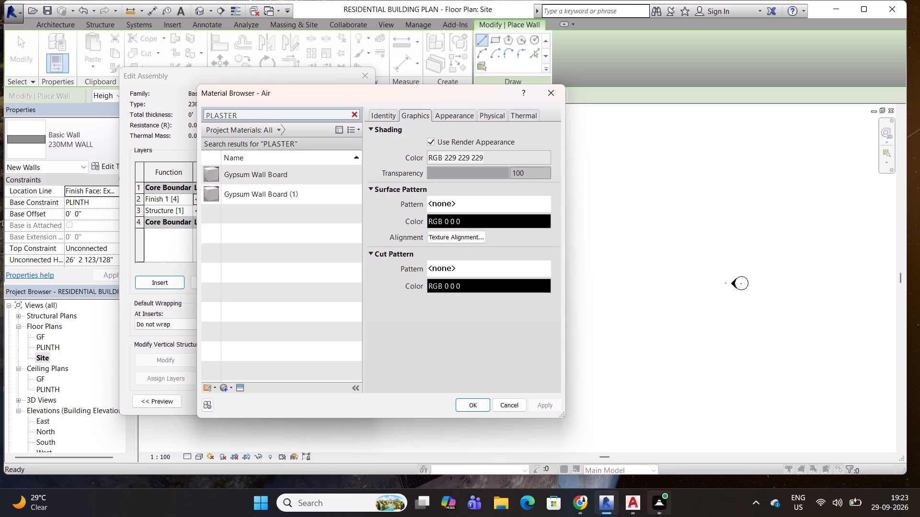
key("BackSpace")
key("BackSpace")
type("AR")
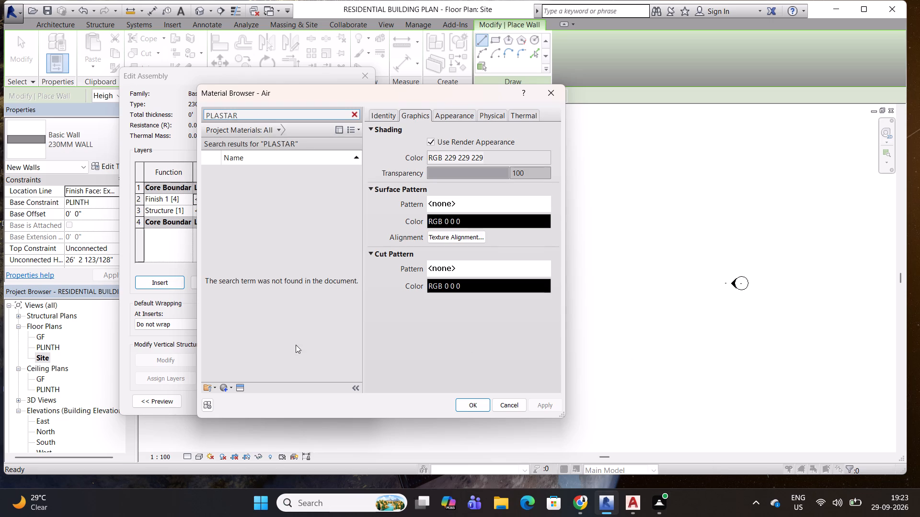
key("Escape")
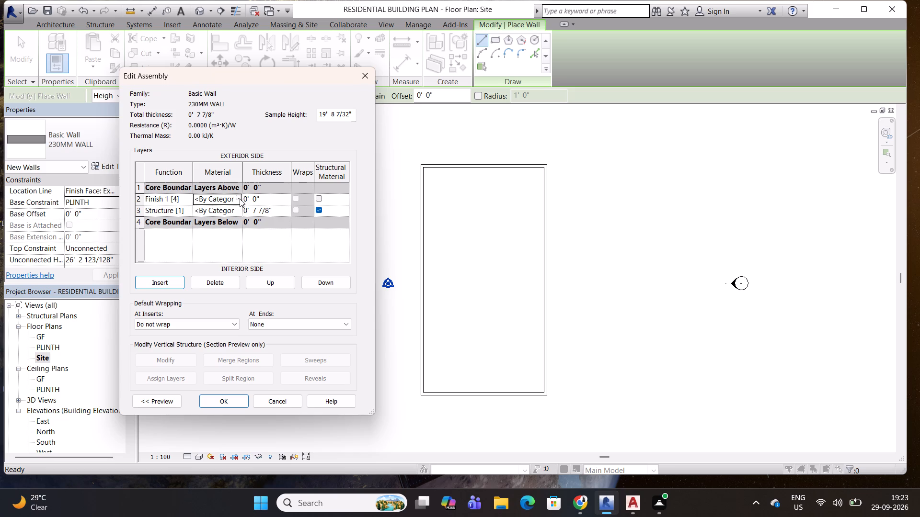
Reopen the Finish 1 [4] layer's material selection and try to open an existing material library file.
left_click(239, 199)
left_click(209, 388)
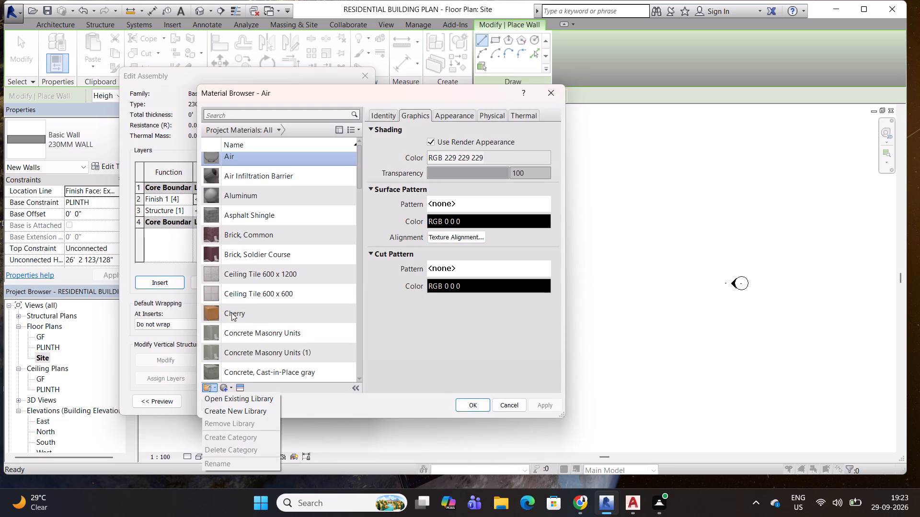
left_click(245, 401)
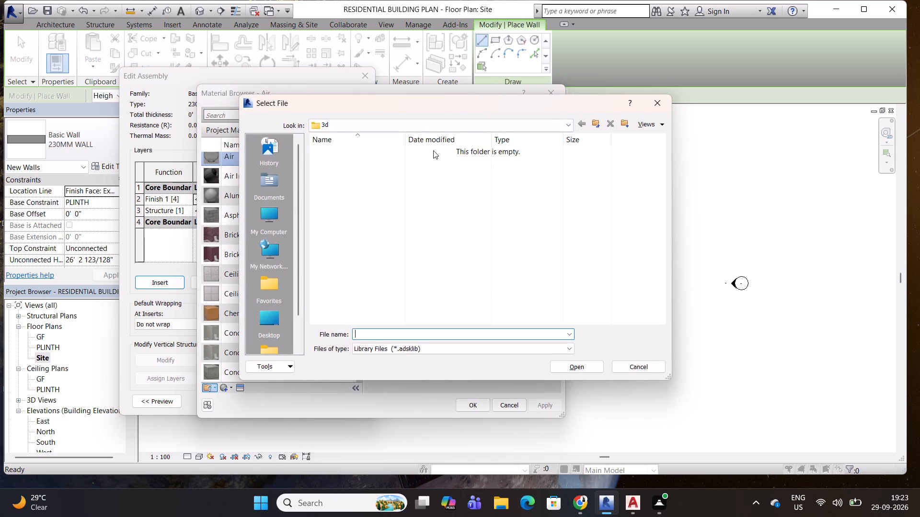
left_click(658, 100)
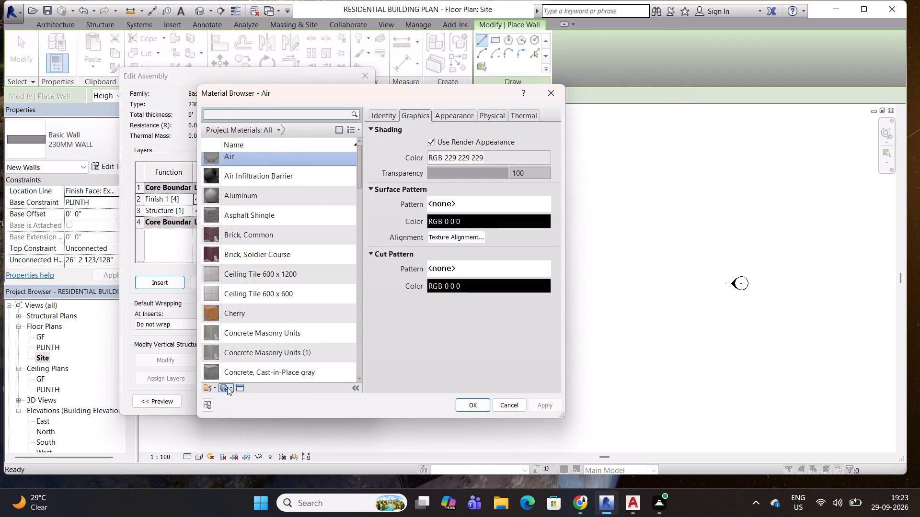
Search the asset library for PLAST and replace the Air material's physical asset with Plaster from Autodesk Physical Assets.
left_click(227, 387)
left_click(238, 389)
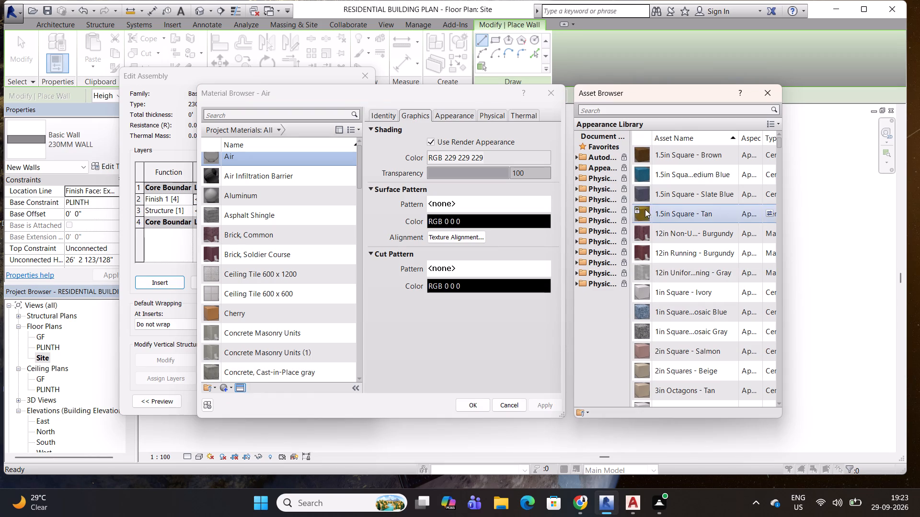
left_click(603, 158)
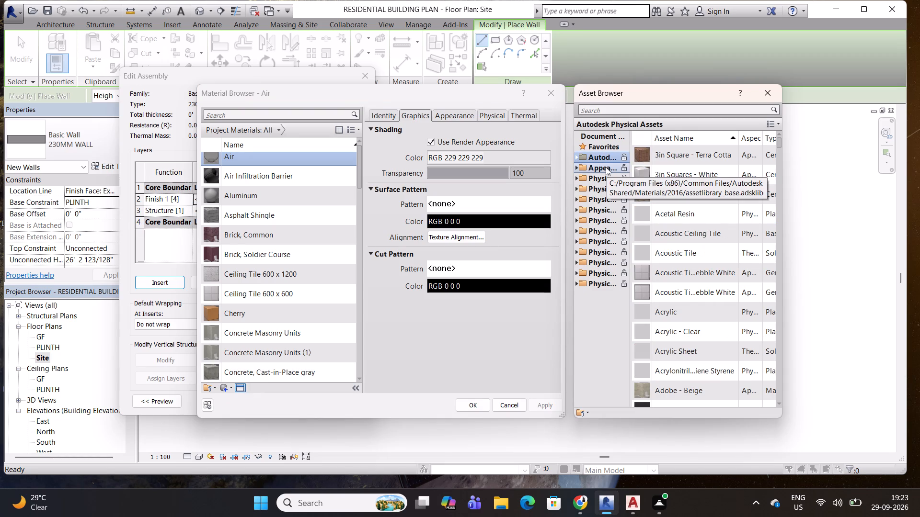
scroll(702, 263, "down", 3)
left_click(606, 107)
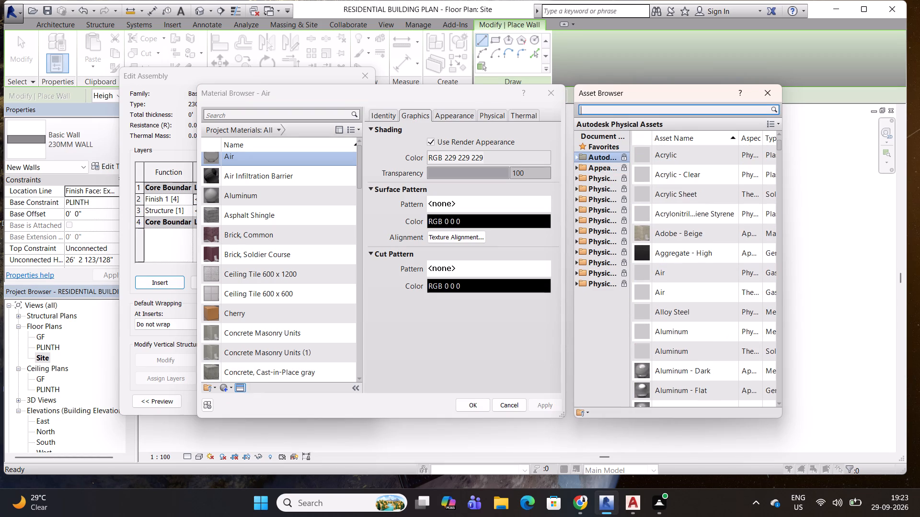
type("PLAST")
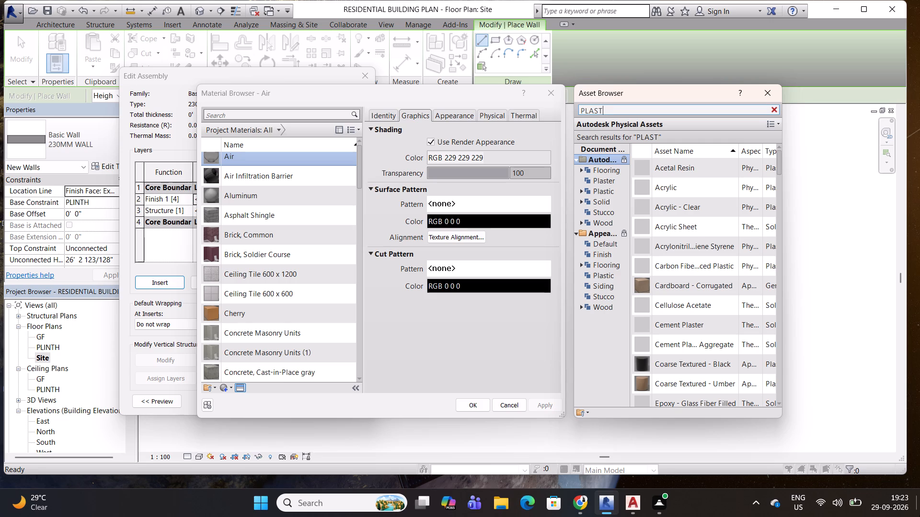
left_click(608, 179)
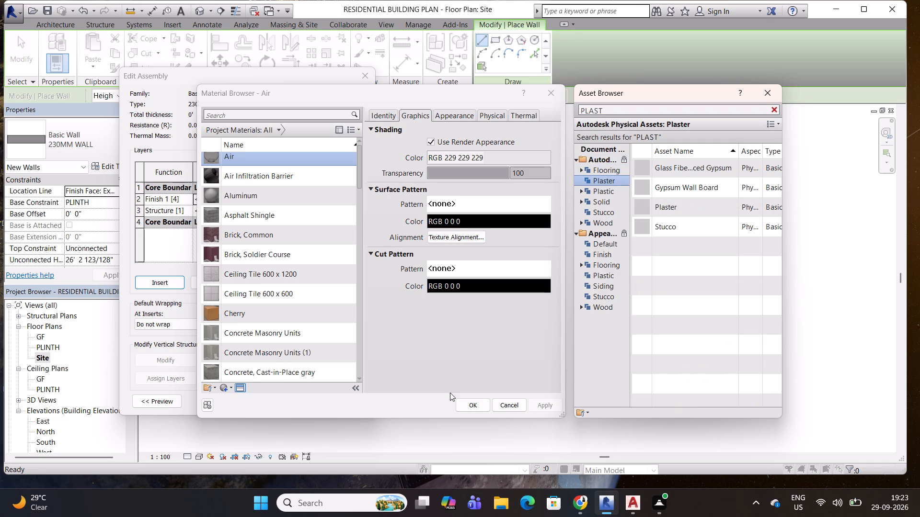
left_click(674, 206)
left_click(636, 205)
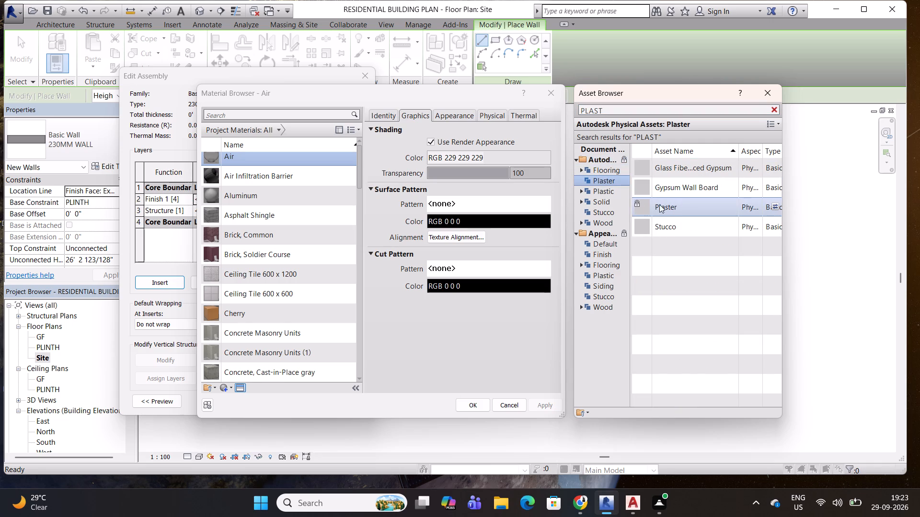
left_click(776, 205)
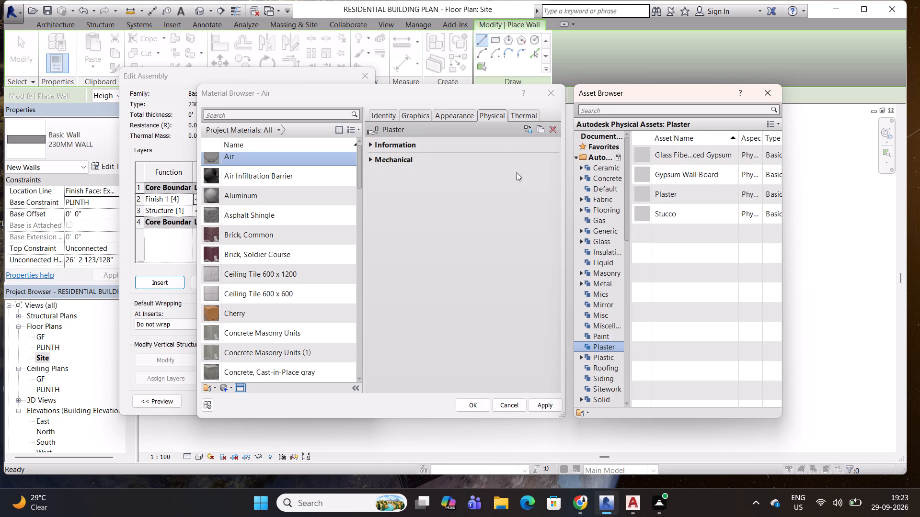
Look through the project materials list for a plaster material suited to the Finish 1 [4] layer.
scroll(240, 154, "up", 3)
scroll(258, 218, "down", 4)
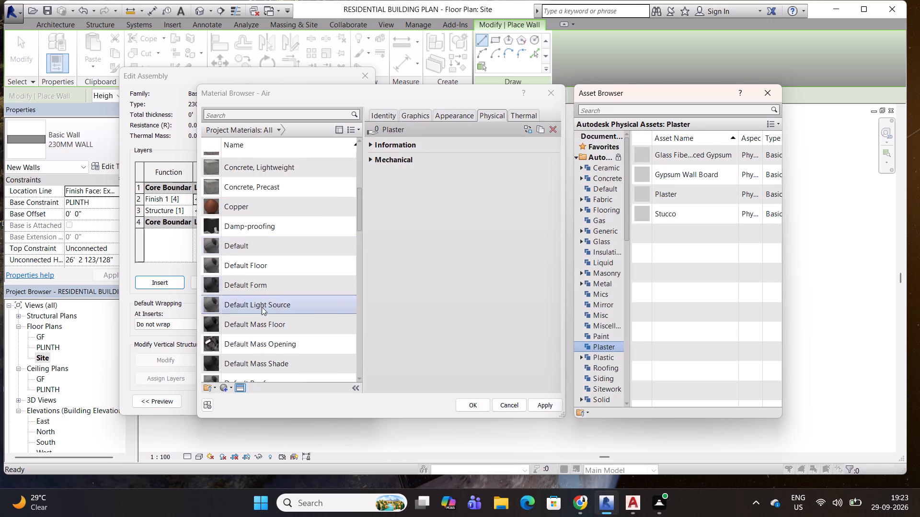
scroll(262, 313, "down", 19)
scroll(263, 313, "up", 3)
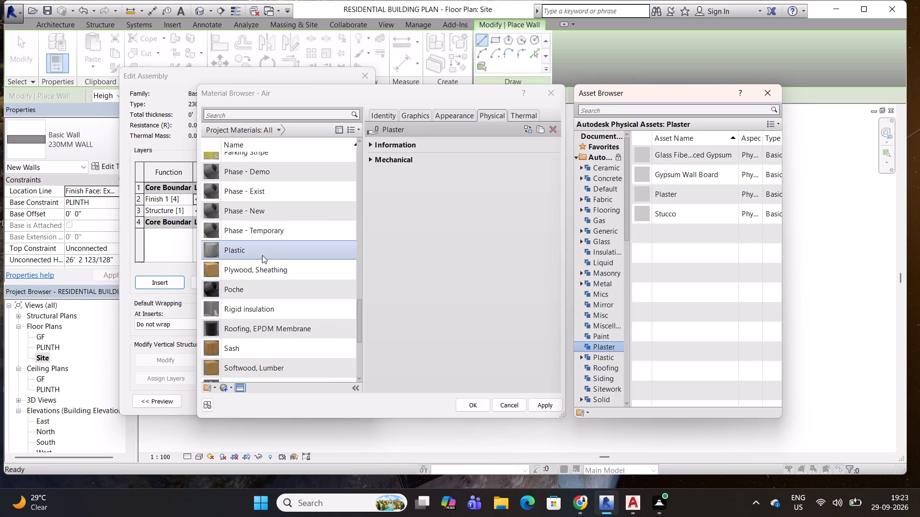
scroll(258, 230, "up", 1)
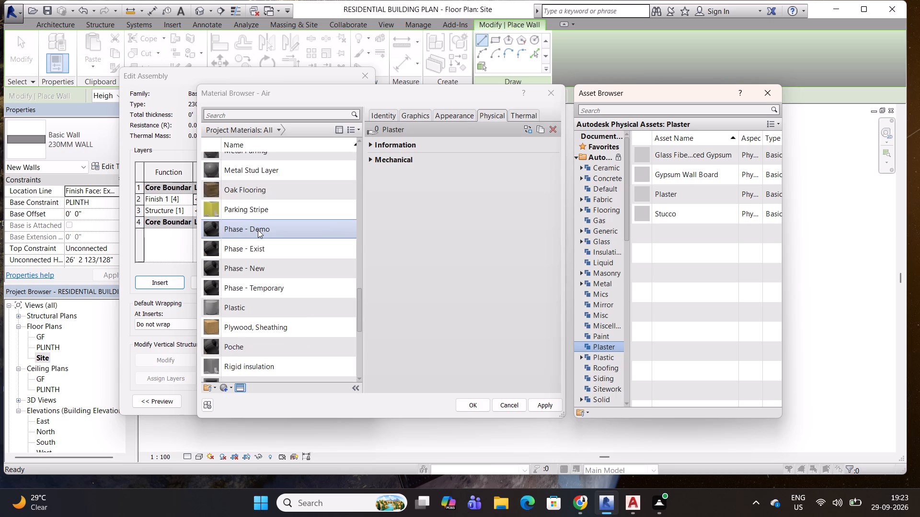
scroll(258, 230, "up", 7)
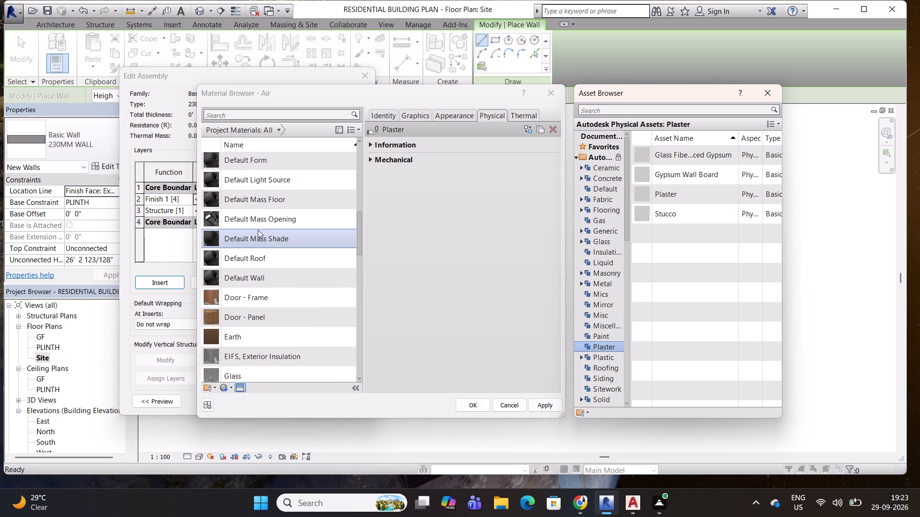
scroll(258, 230, "up", 6)
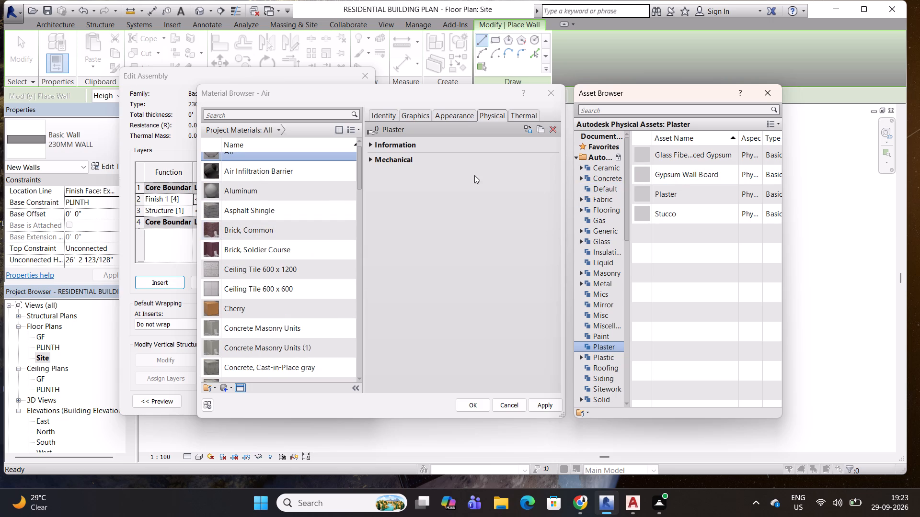
Apply the edit to the Air material and assign Air to the Finish 1 [4] layer.
left_click(388, 130)
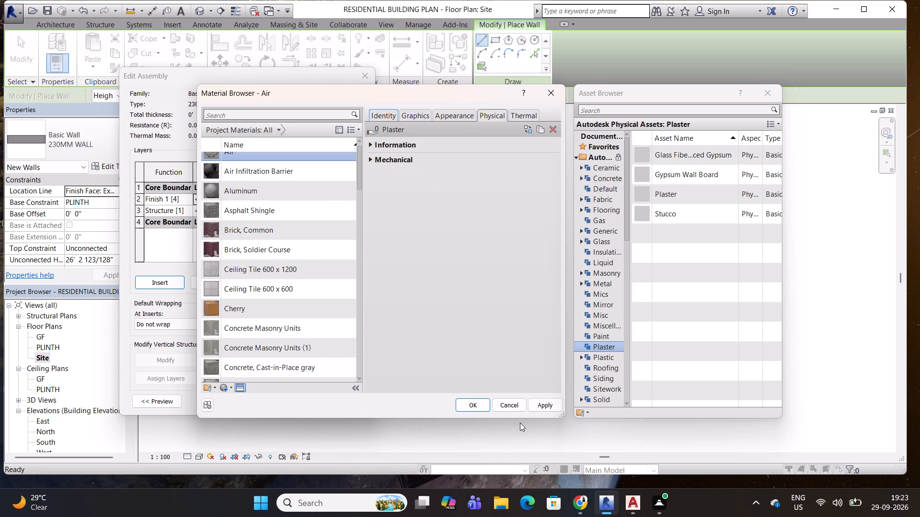
left_click(551, 409)
left_click(474, 403)
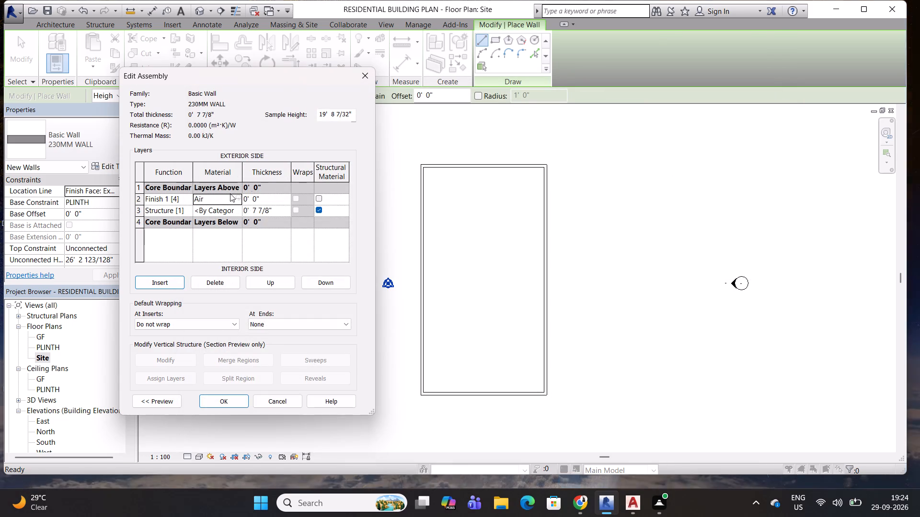
Reopen the Finish 1 [4] layer's material selection, create a new material and name it PLASTER.
scroll(216, 195, "up", 1)
left_click(238, 199)
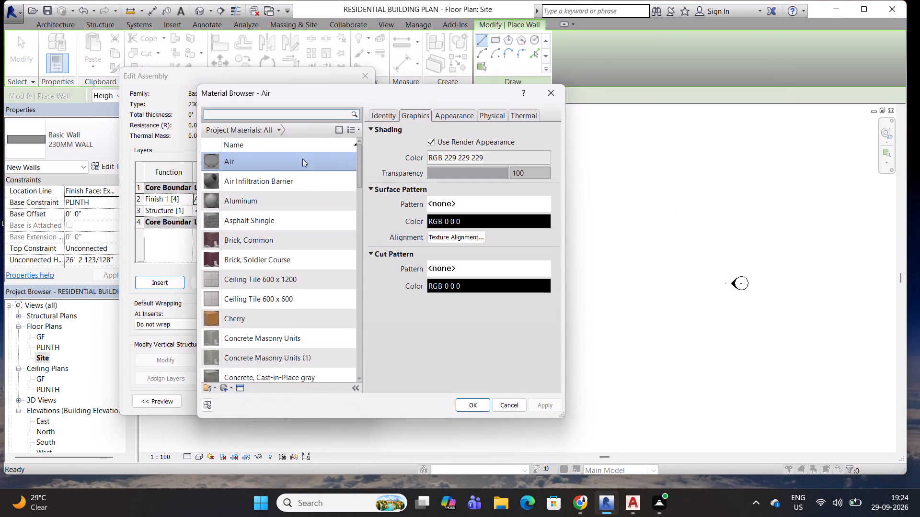
left_click(466, 172)
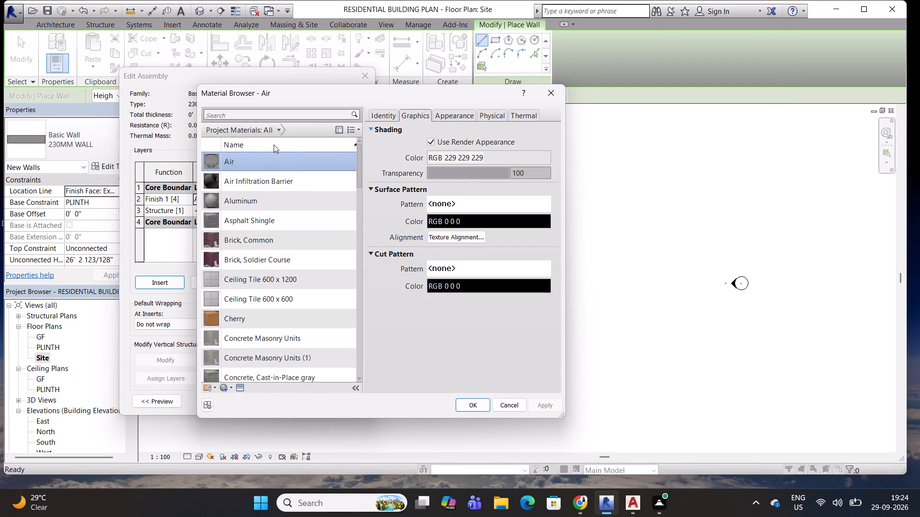
left_click(255, 113)
left_click(226, 390)
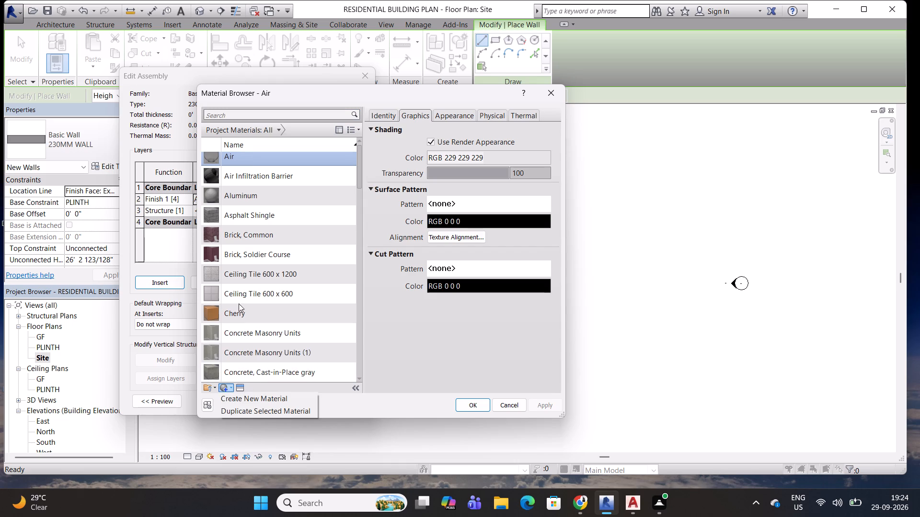
left_click(232, 399)
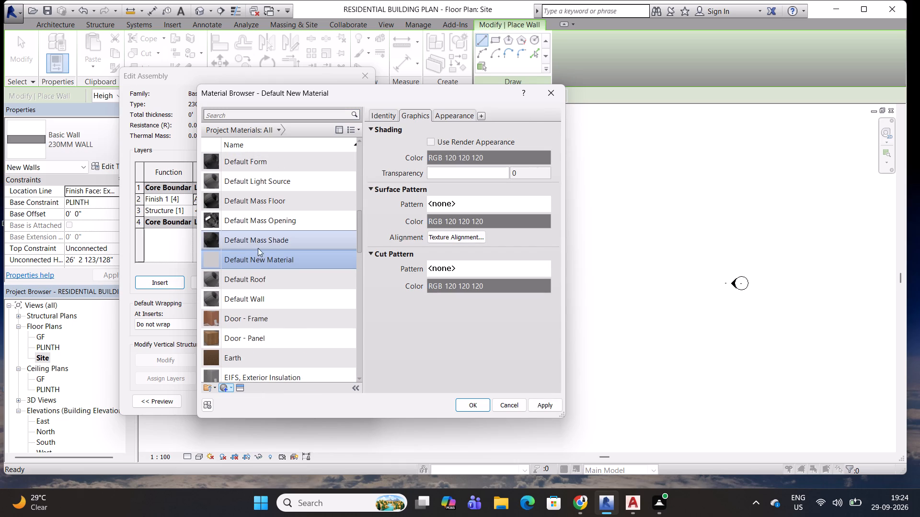
right_click(252, 260)
left_click(282, 290)
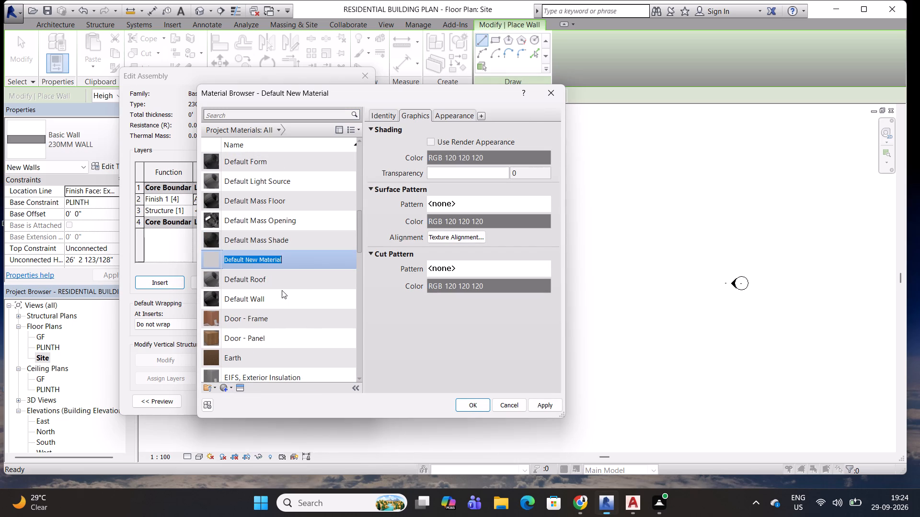
type("PLA")
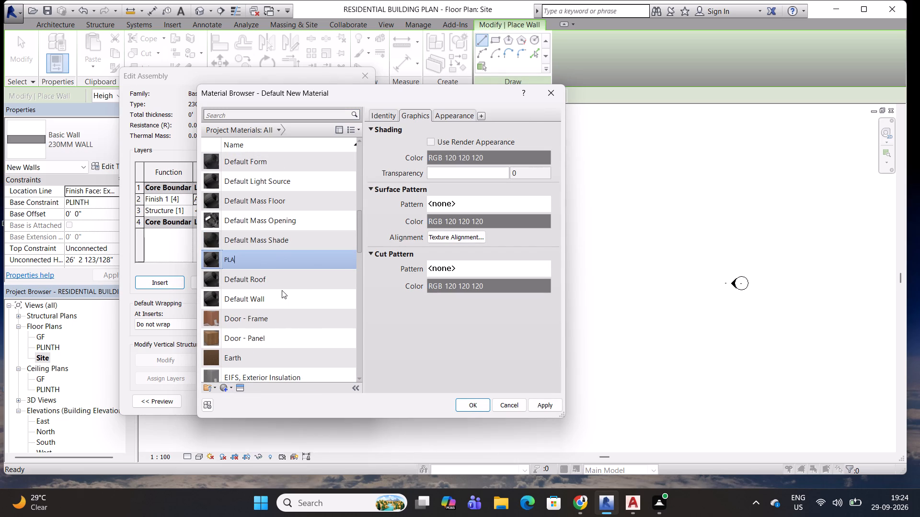
type("STE")
key("r")
key("Return")
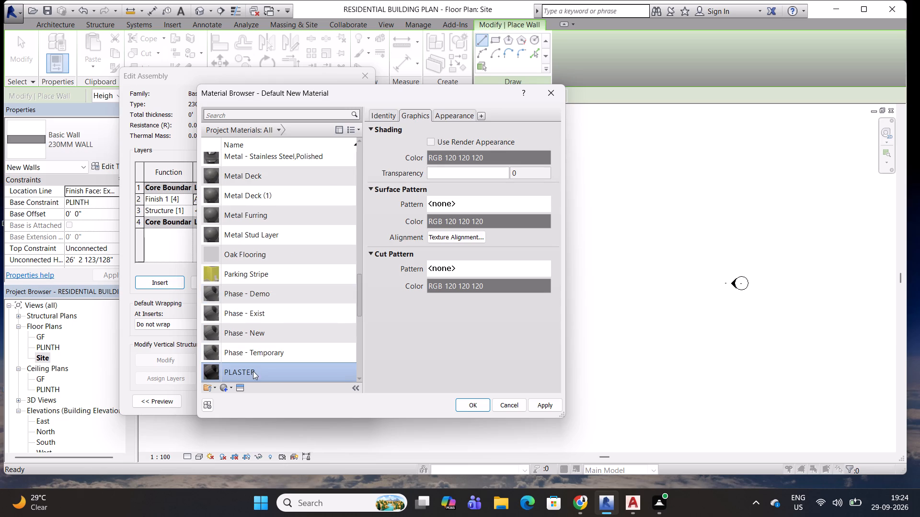
Search the assets for PLASTER, add the Plaster physical asset to the PLASTER material, and assign that material to the Finish 1 [4] layer.
left_click(249, 373)
left_click(387, 118)
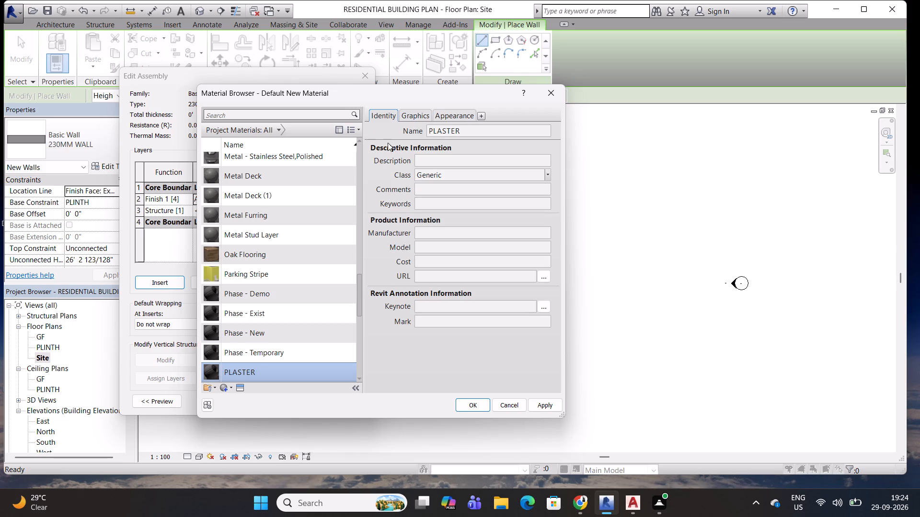
left_click(261, 373)
left_click(235, 387)
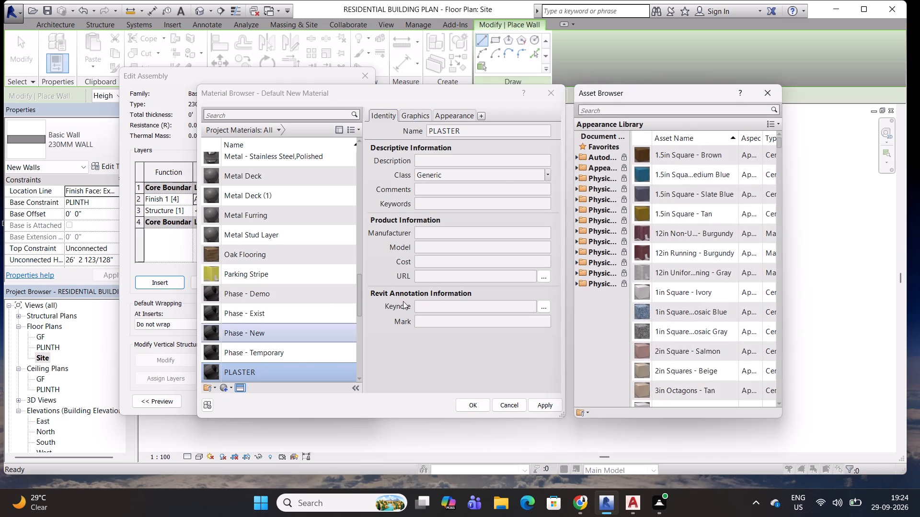
left_click(616, 110)
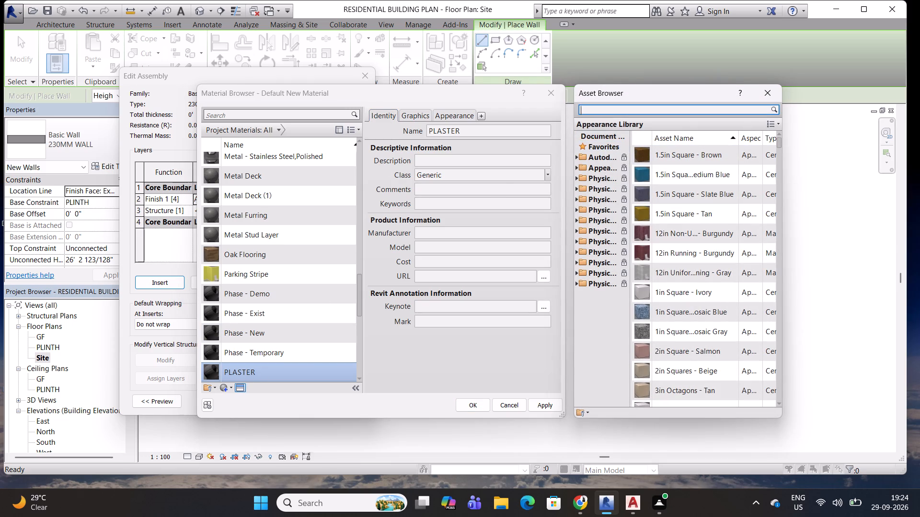
type("PLASTER")
key("Return")
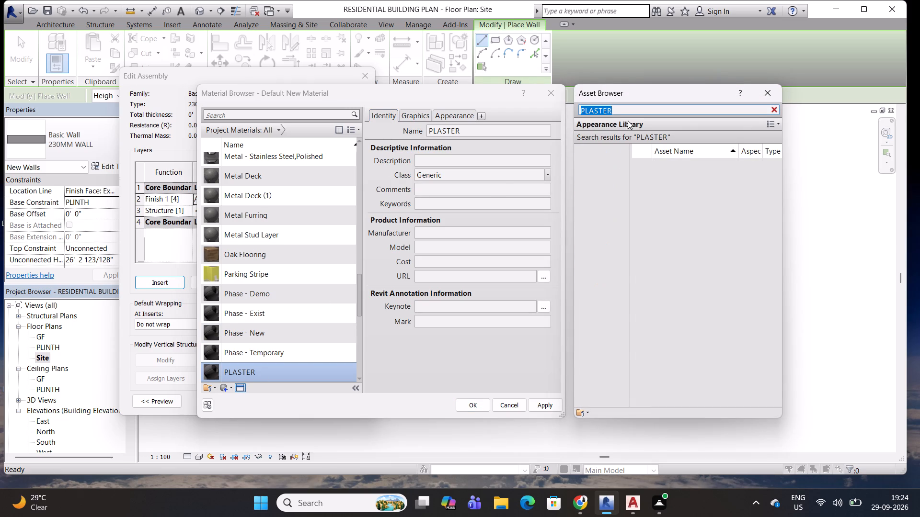
double_click(601, 167)
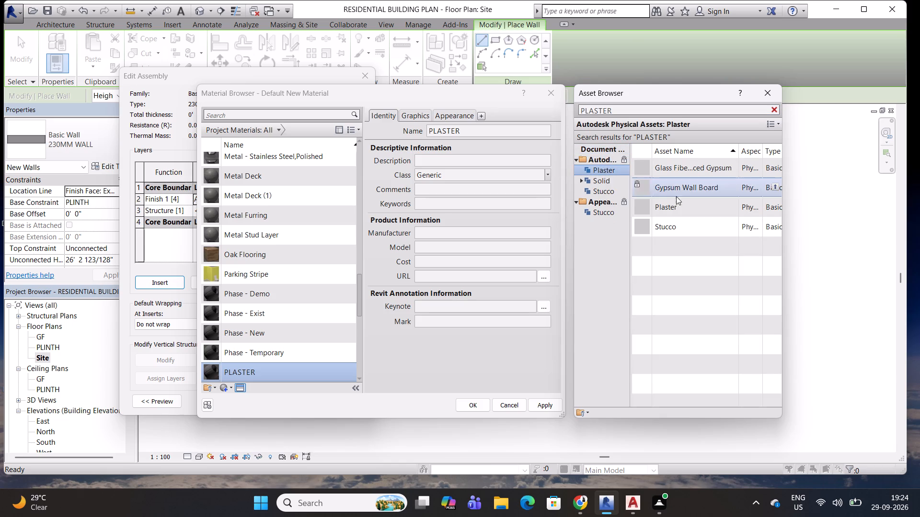
left_click(679, 206)
left_click(775, 208)
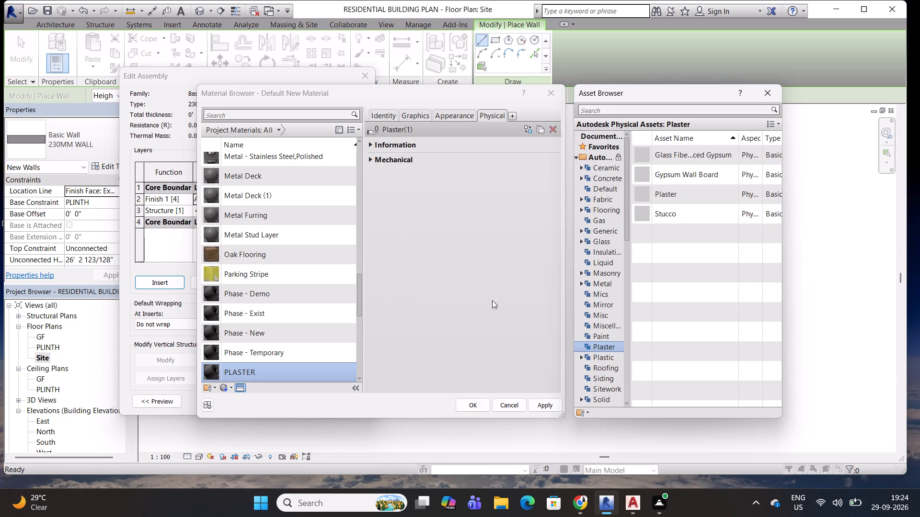
left_click(541, 405)
left_click(469, 403)
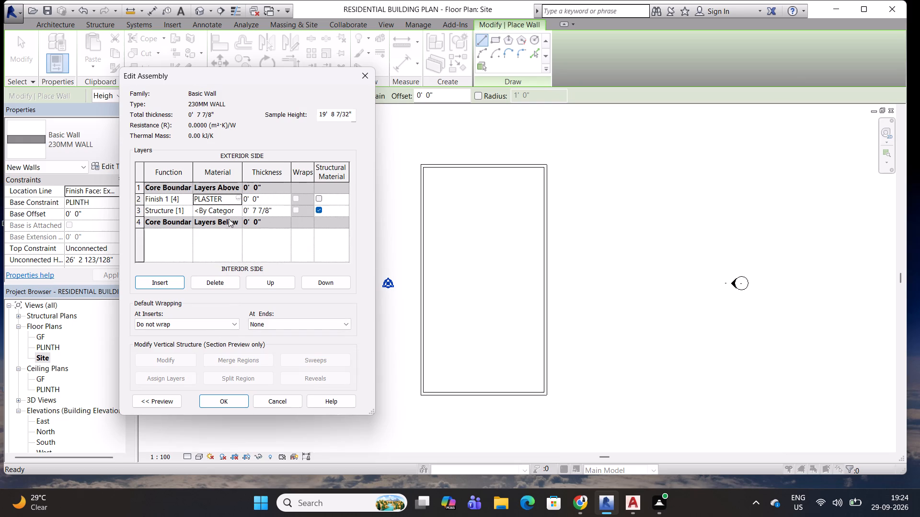
Open the Structure [1] layer's material selection and choose Brick, Common from the project materials.
left_click(237, 212)
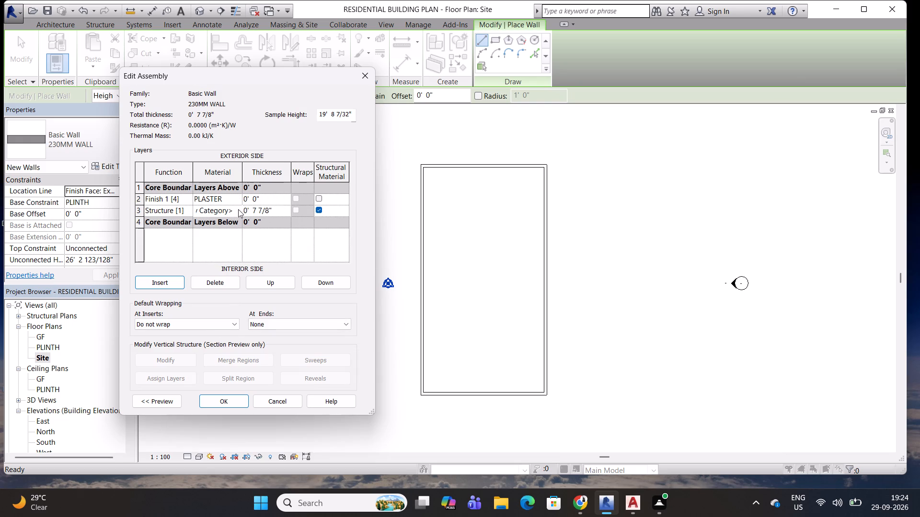
left_click(238, 209)
scroll(244, 202, "down", 5)
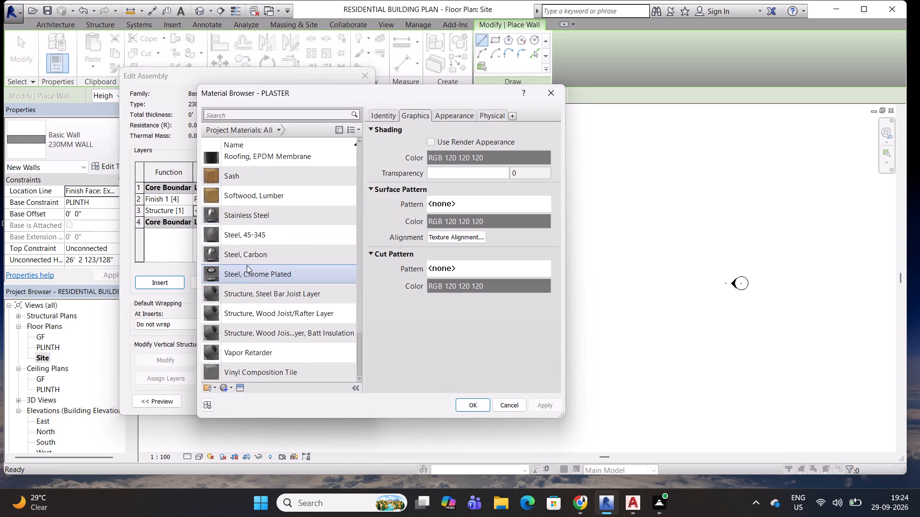
scroll(247, 267, "down", 6)
scroll(248, 268, "up", 20)
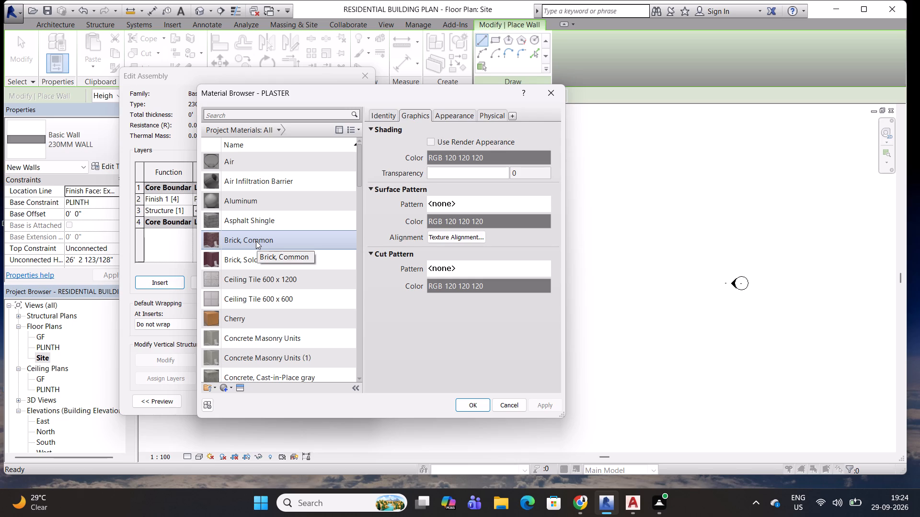
left_click(256, 241)
Examine the drafting and model fill patterns available for the surface pattern of Brick, Common.
left_click(531, 201)
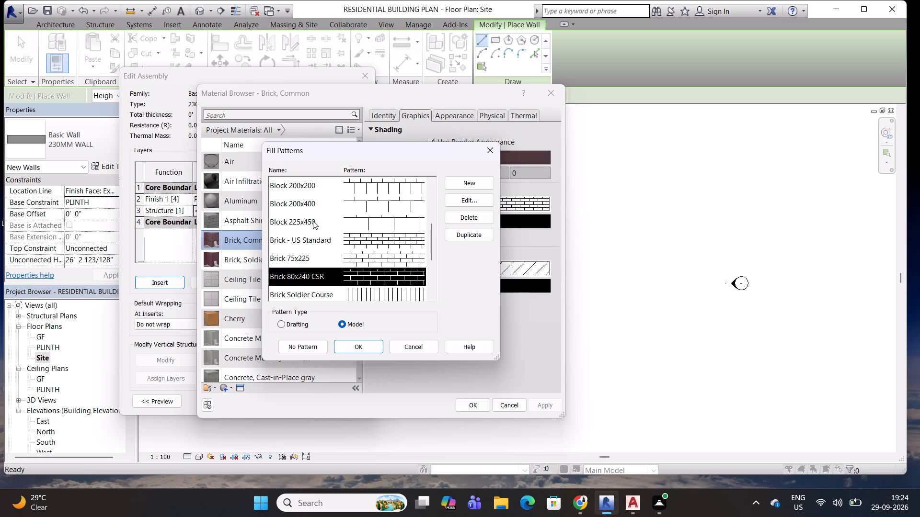
left_click(282, 323)
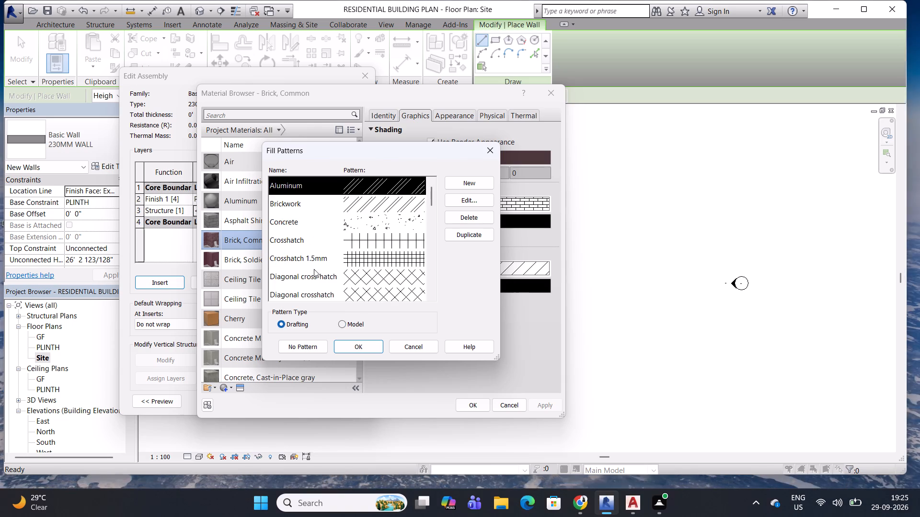
scroll(365, 251, "down", 6)
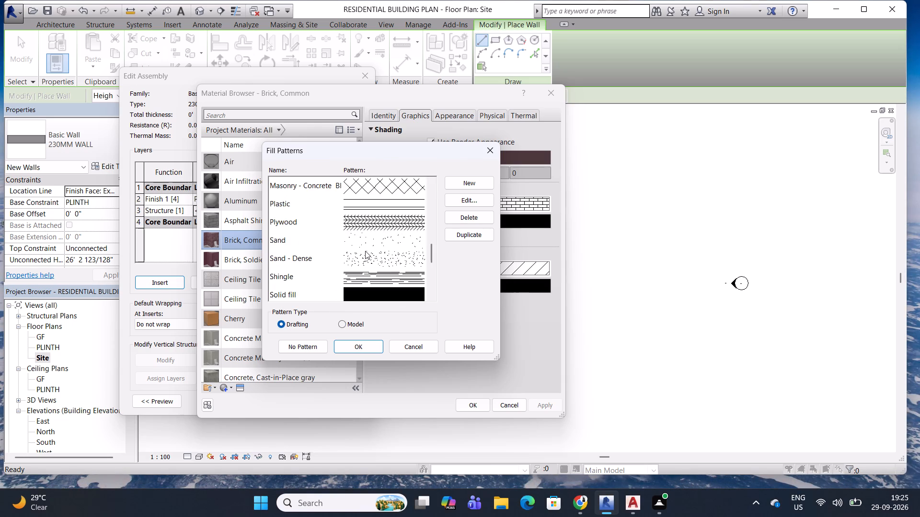
scroll(365, 251, "down", 10)
scroll(365, 251, "up", 3)
left_click(345, 323)
scroll(354, 239, "down", 6)
scroll(367, 206, "up", 1)
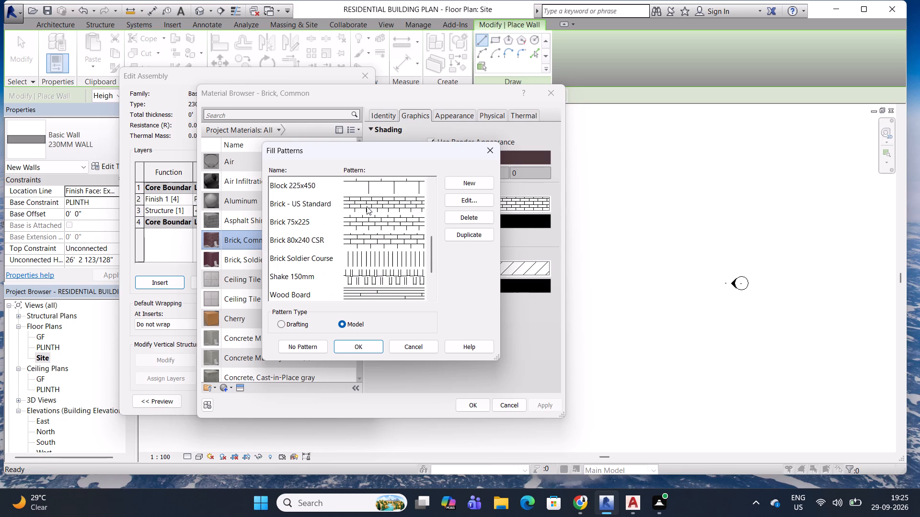
scroll(367, 206, "up", 1)
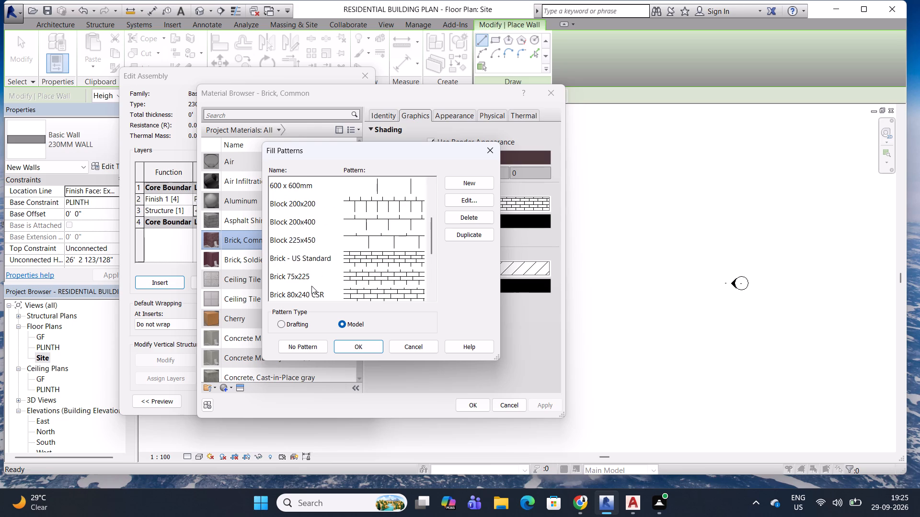
key("Escape")
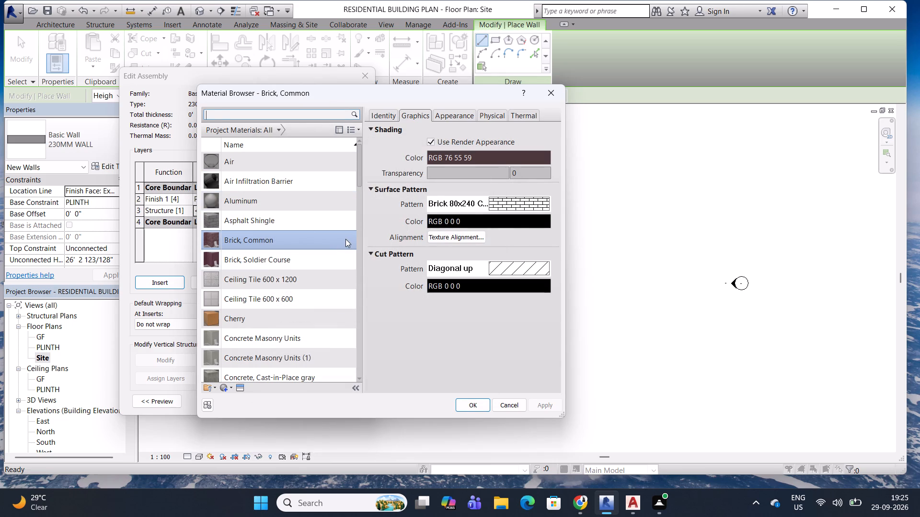
Accept the Brick 80x240 CSR surface pattern for Brick, Common and assign that material to the Structure [1] layer.
left_click(345, 239)
left_click(540, 206)
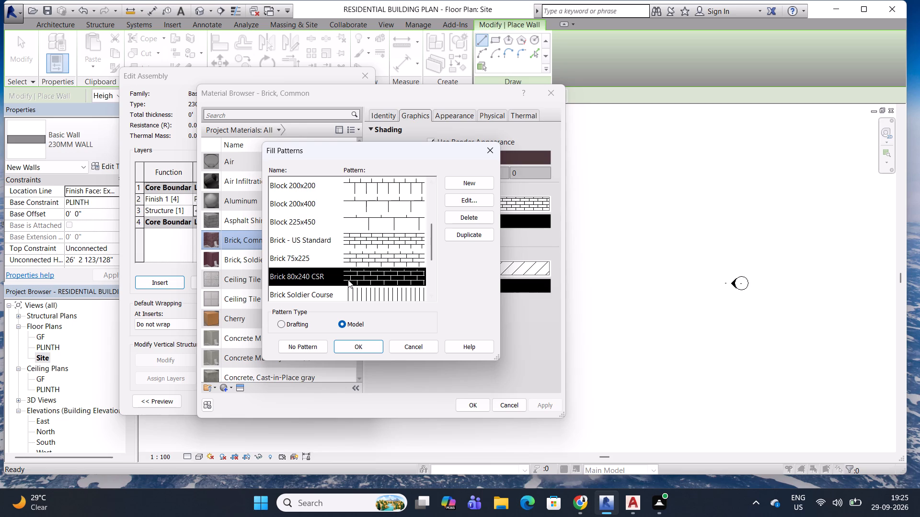
left_click(370, 348)
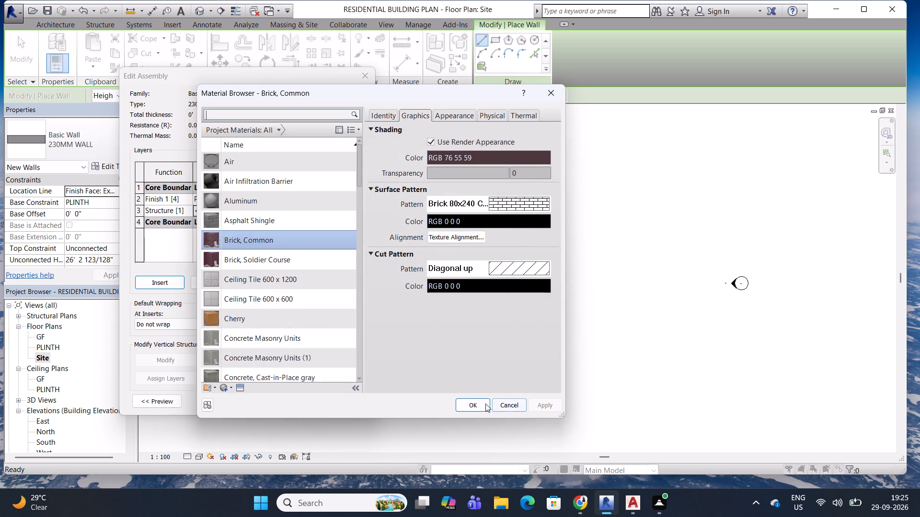
left_click(479, 404)
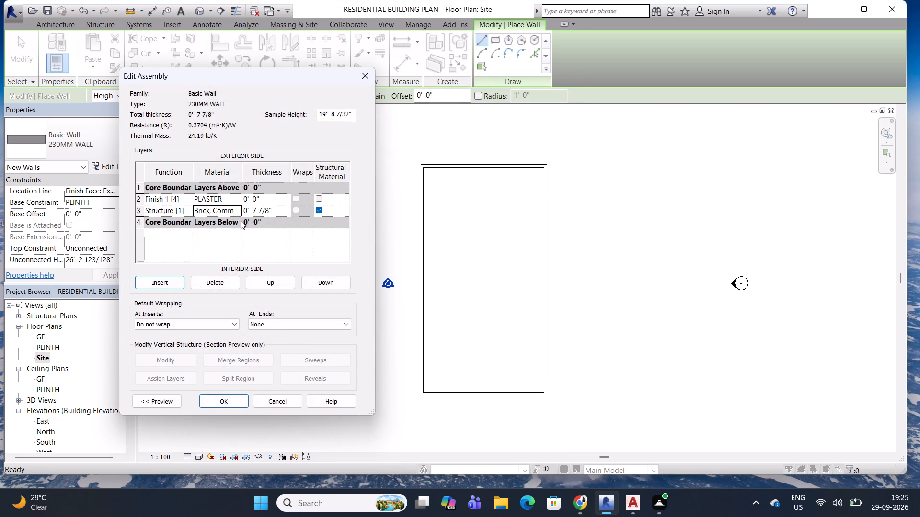
left_click(240, 221)
left_click(240, 221)
left_click(231, 235)
Insert a new layer in the 230MM WALL assembly, move it below the lower core boundary and set its function to Finish 2 [5].
left_click(168, 279)
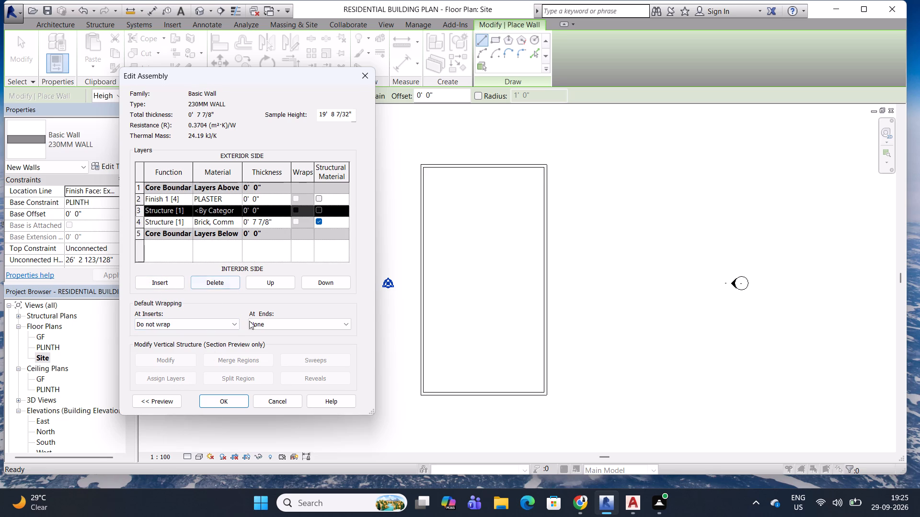
left_click(328, 283)
left_click(328, 283)
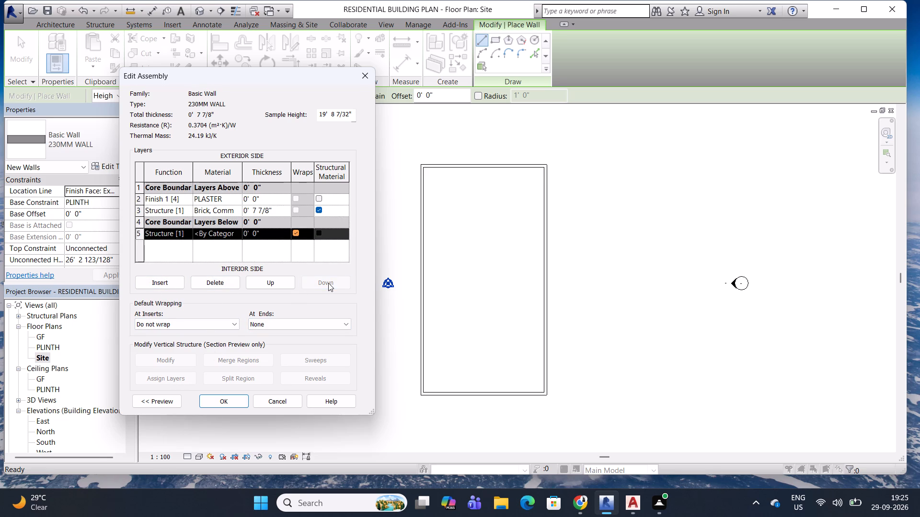
triple_click(188, 233)
left_click(180, 254)
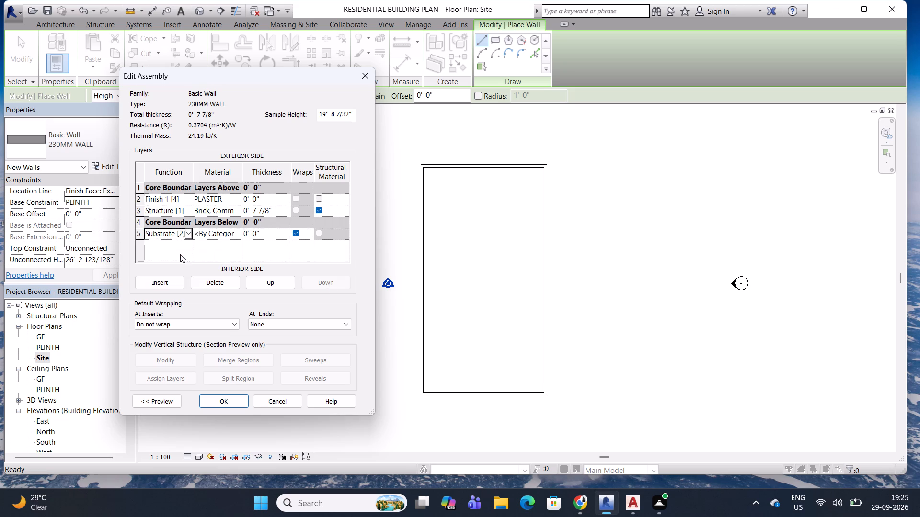
left_click(185, 234)
left_click(172, 281)
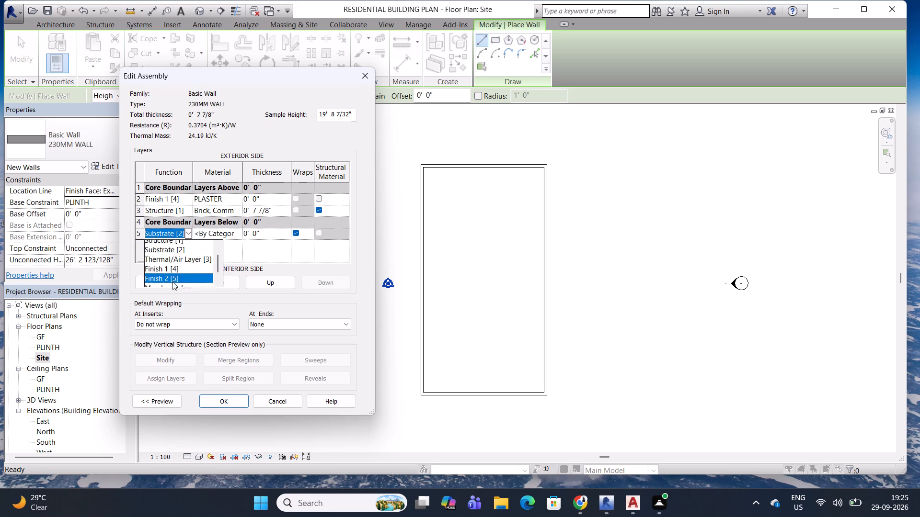
Assign the PLASTER project material to the Finish 2 [5] layer.
double_click(240, 232)
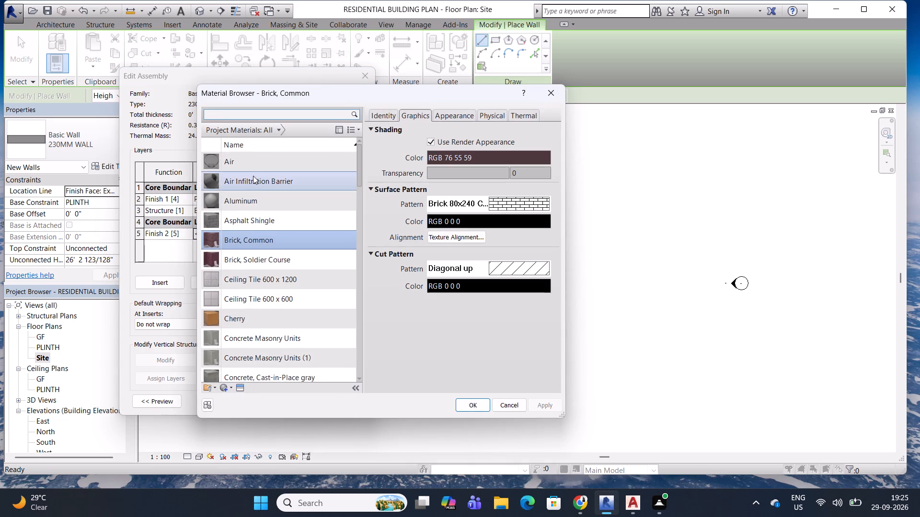
scroll(253, 186, "down", 5)
scroll(242, 275, "down", 6)
scroll(245, 326, "down", 9)
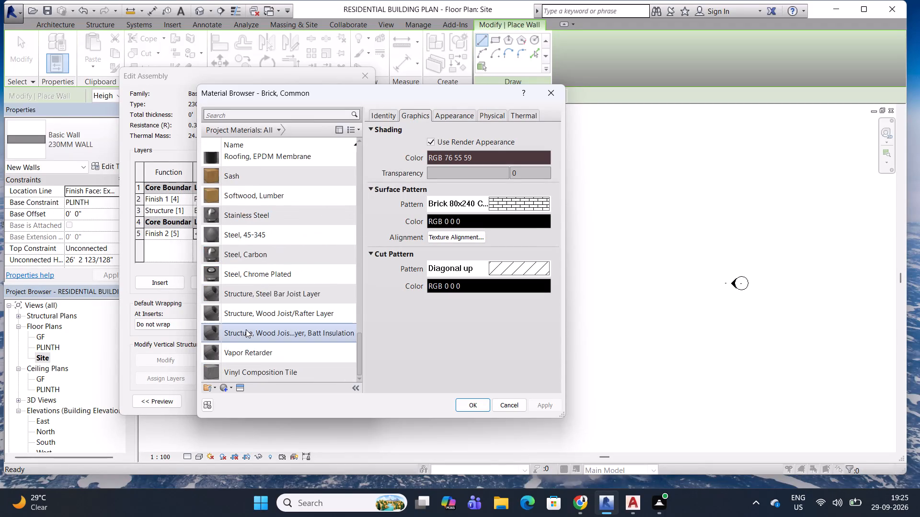
scroll(246, 329, "down", 1)
scroll(247, 320, "up", 4)
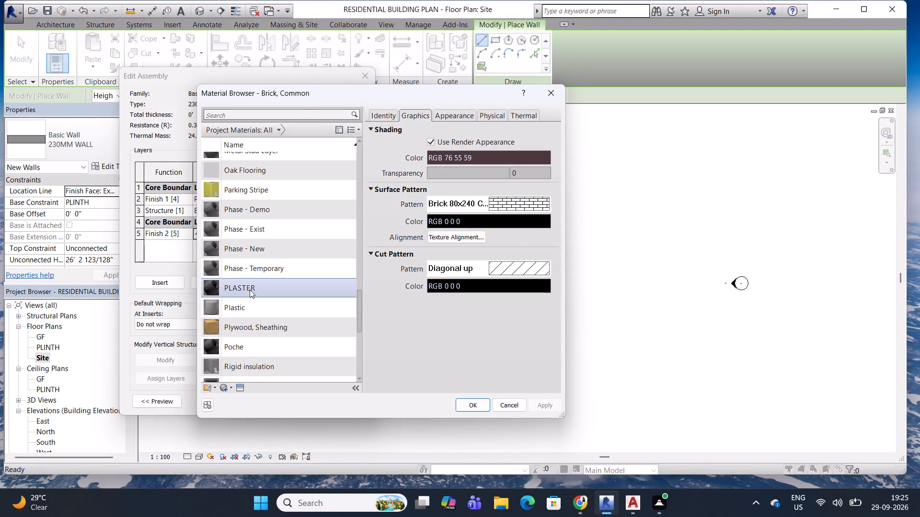
left_click(250, 290)
left_click(472, 404)
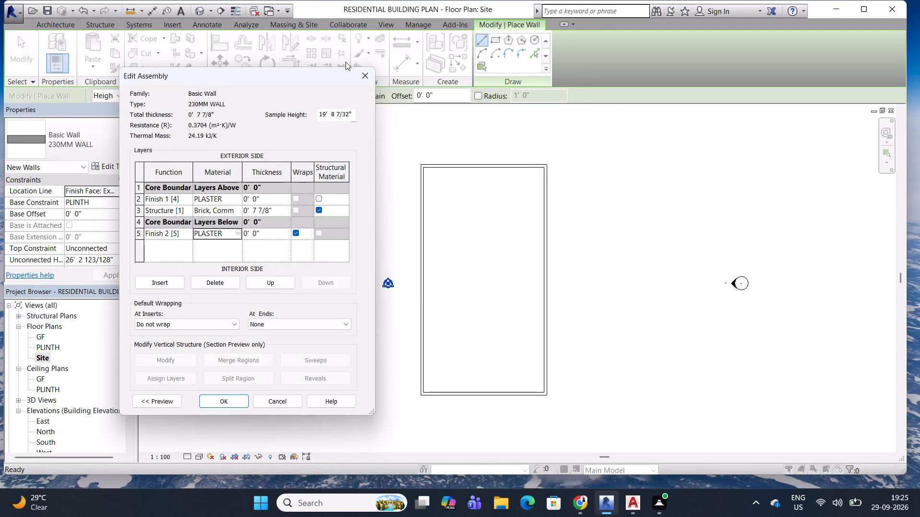
Reopen the Finish 2 [5] layer's material and set the PLASTER material's class to Concrete in its identity data.
left_click(239, 233)
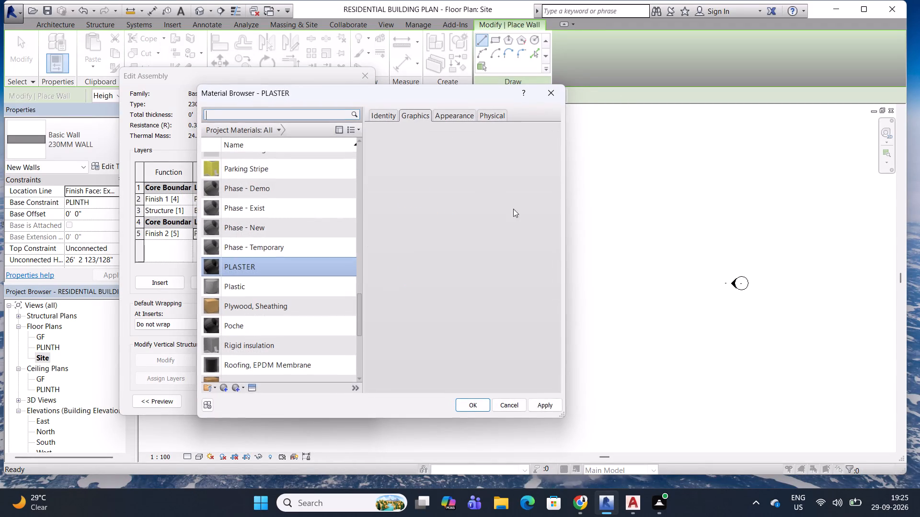
left_click(384, 114)
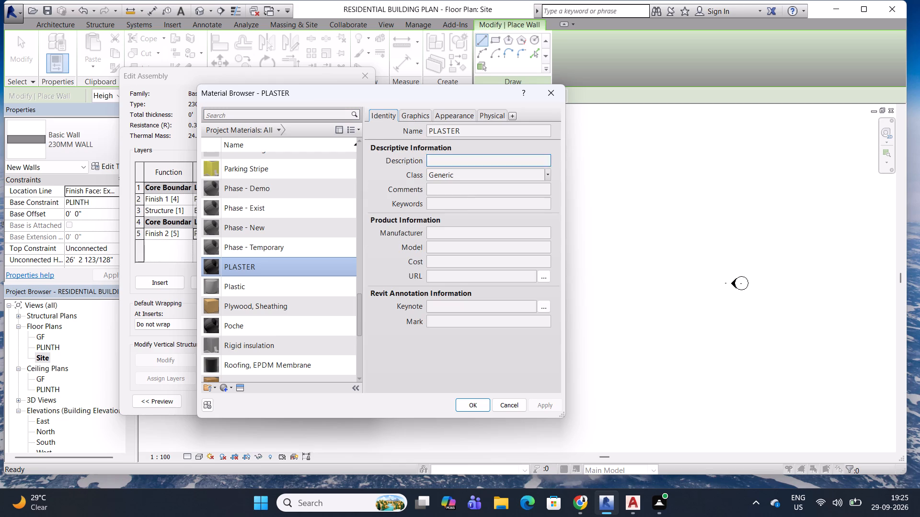
left_click(503, 178)
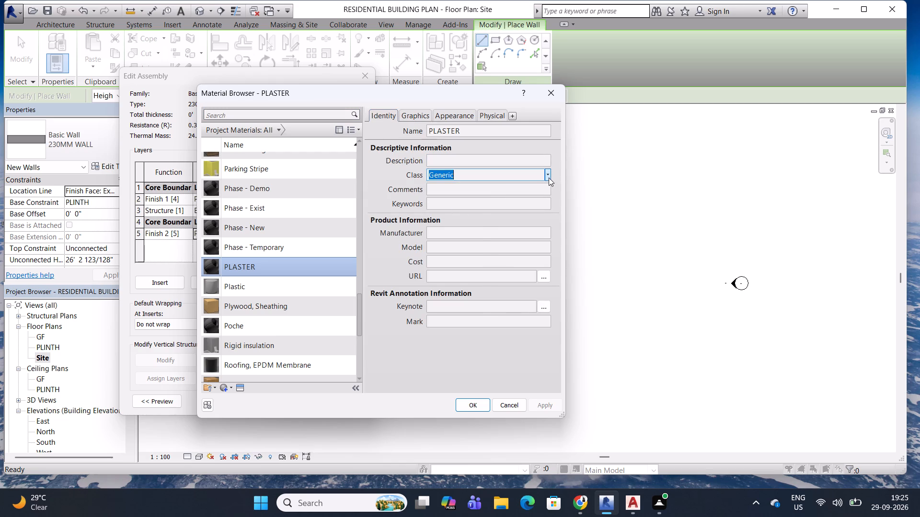
left_click(549, 178)
left_click(513, 200)
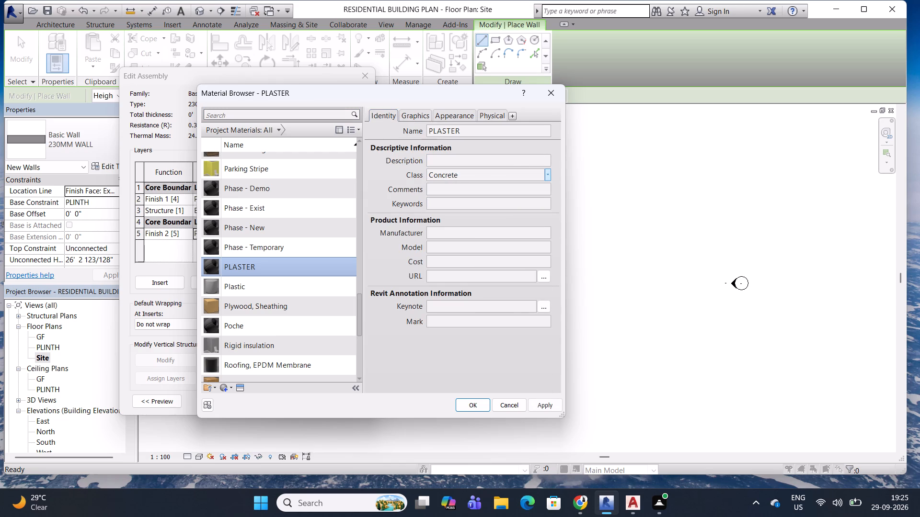
Set the PLASTER material's class to Paint in its identity data.
left_click(548, 179)
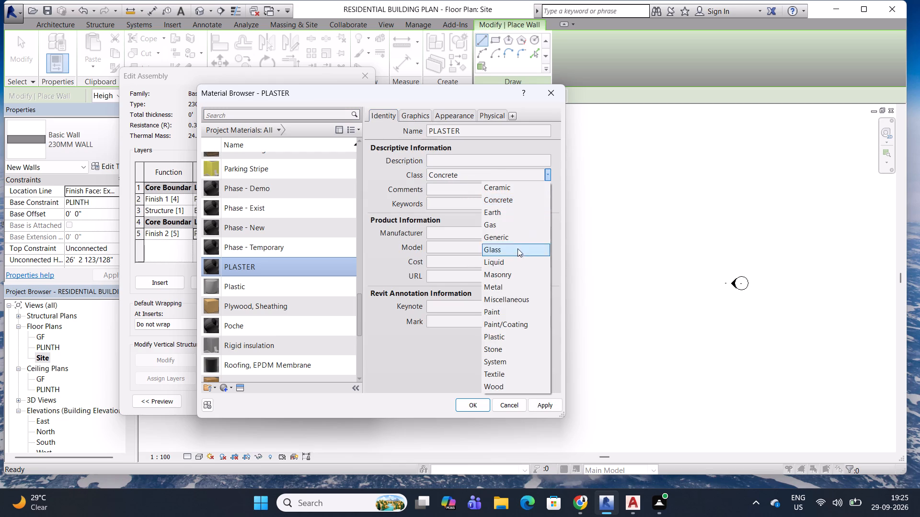
scroll(506, 333, "down", 1)
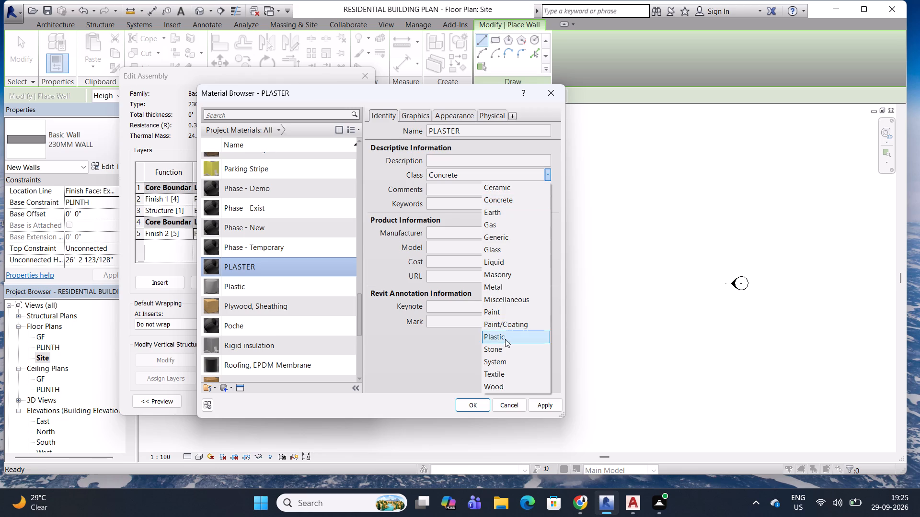
scroll(504, 342, "down", 3)
scroll(496, 368, "up", 4)
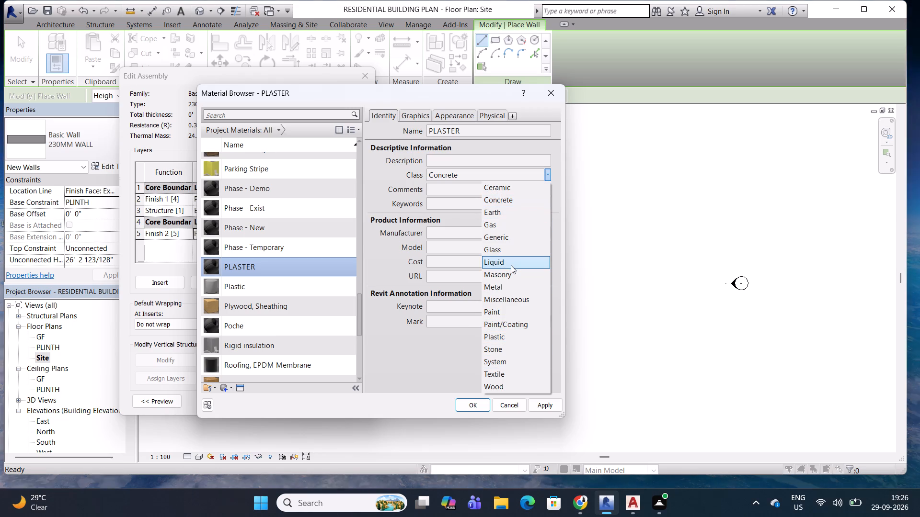
left_click(503, 316)
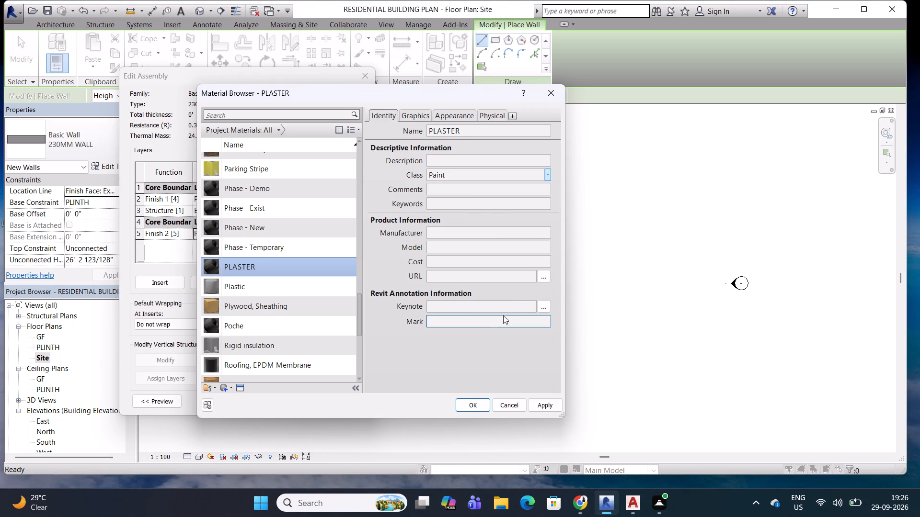
left_click(237, 266)
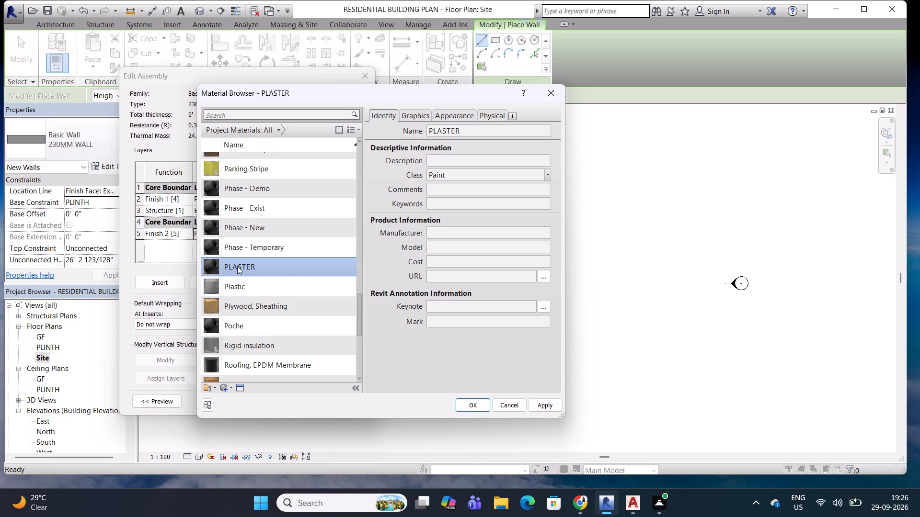
Set the PLASTER material's shading color to light beige, RGB 205 204 180.
left_click(416, 119)
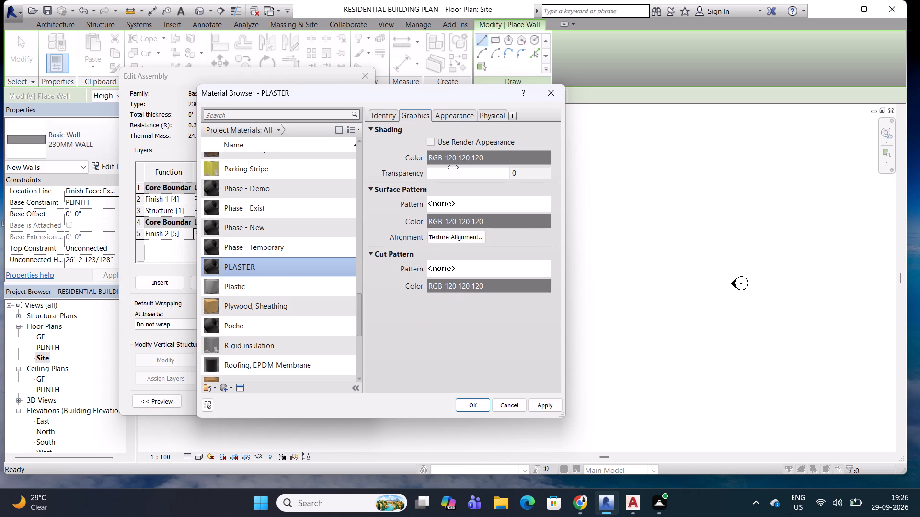
left_click(464, 158)
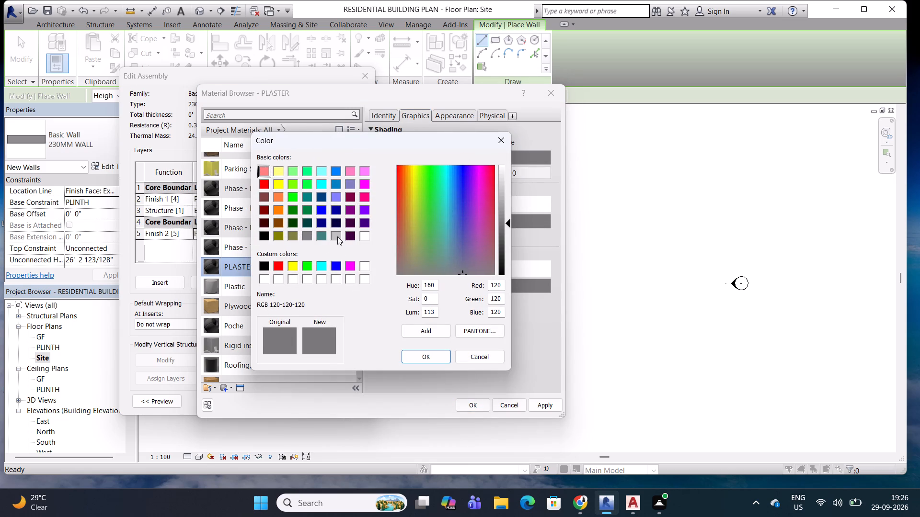
left_click(337, 236)
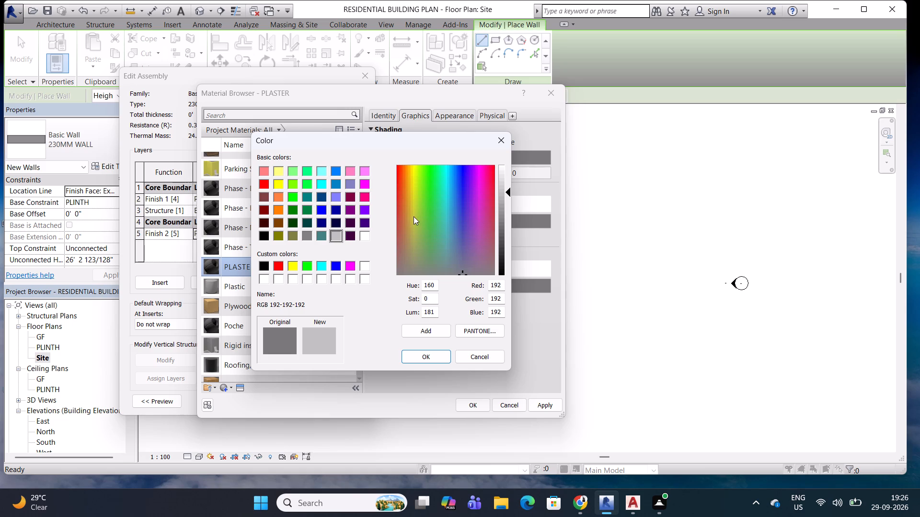
left_click_drag(414, 216, 413, 254)
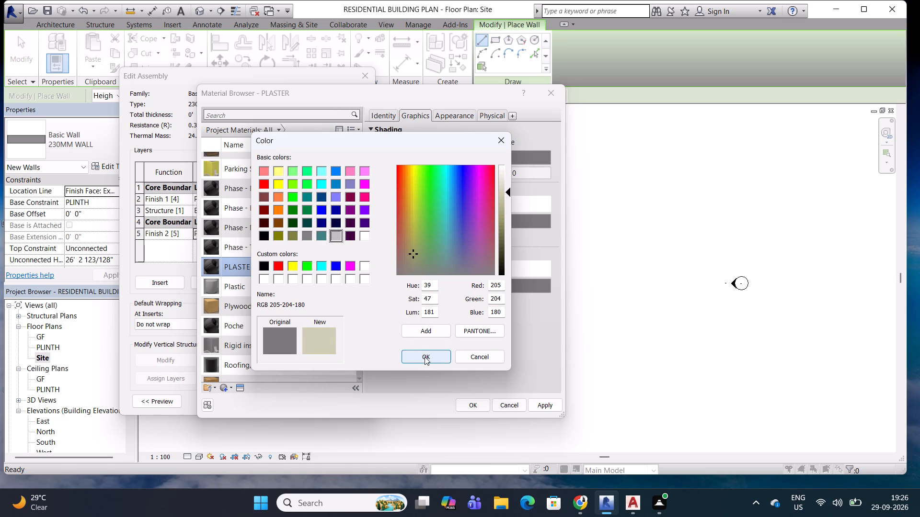
left_click(425, 357)
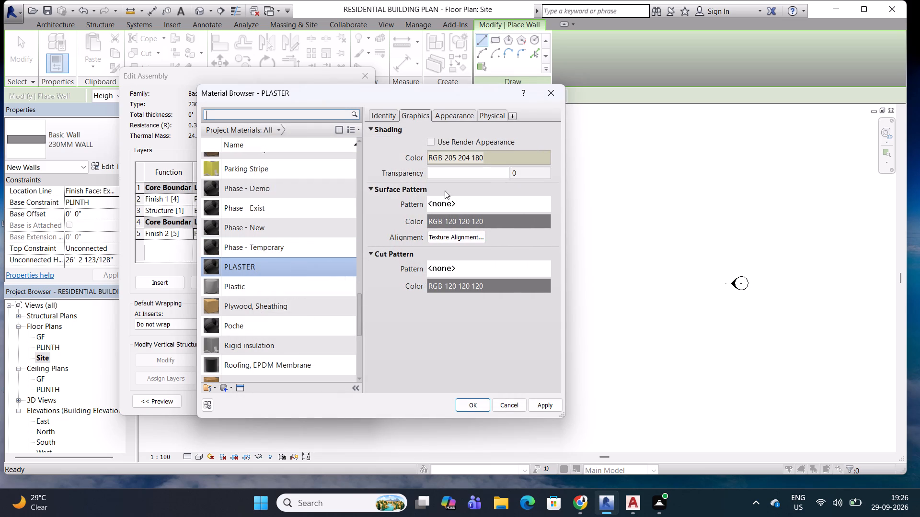
Assign the Aluminum drafting fill pattern as the PLASTER material's surface pattern.
left_click(458, 205)
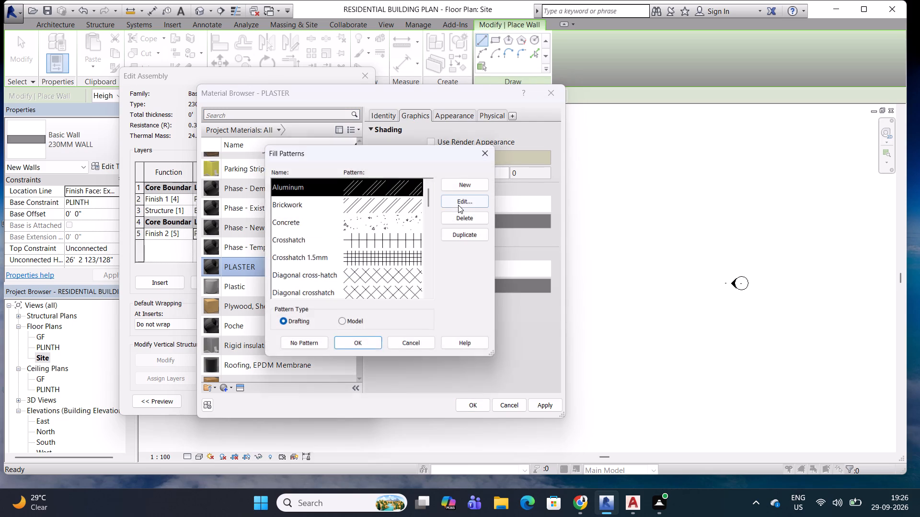
scroll(324, 242, "down", 3)
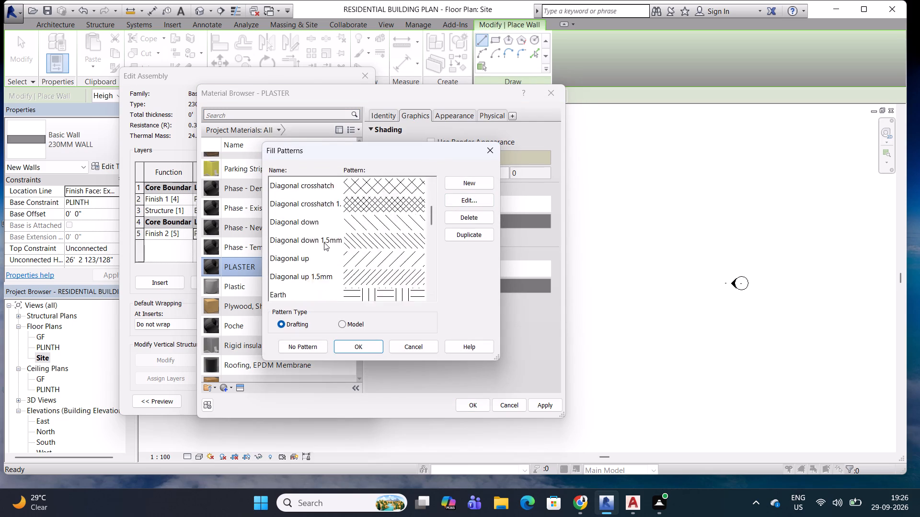
scroll(324, 242, "down", 3)
scroll(359, 310, "down", 5)
left_click(352, 349)
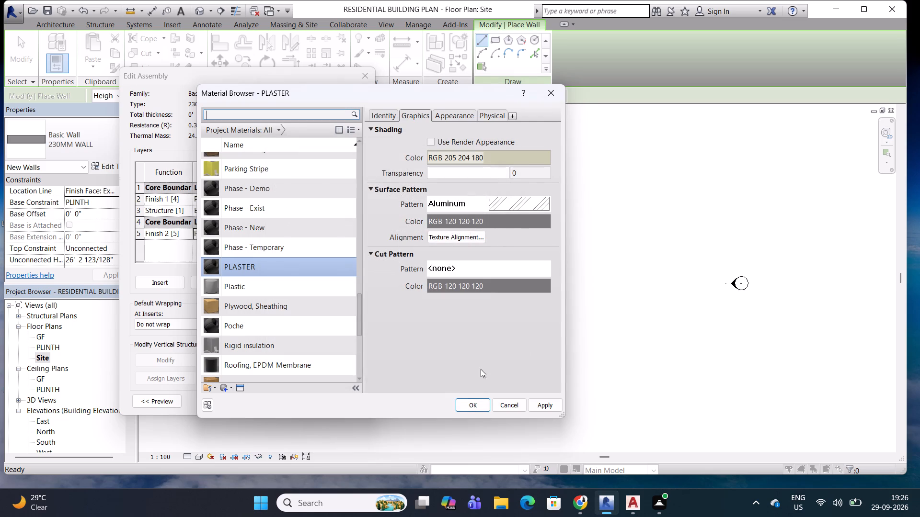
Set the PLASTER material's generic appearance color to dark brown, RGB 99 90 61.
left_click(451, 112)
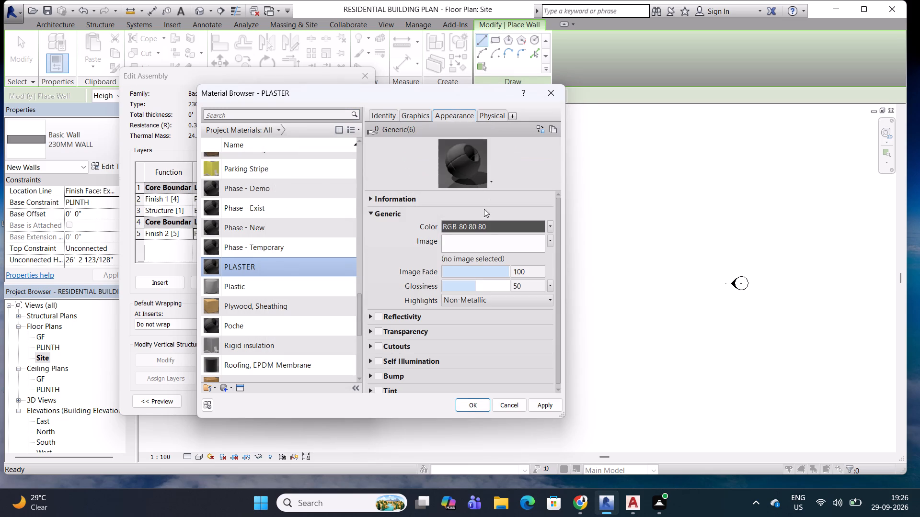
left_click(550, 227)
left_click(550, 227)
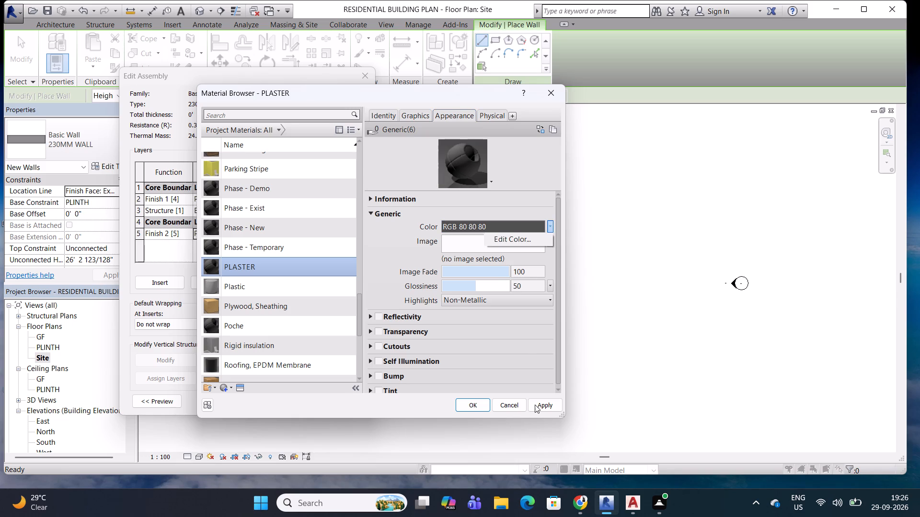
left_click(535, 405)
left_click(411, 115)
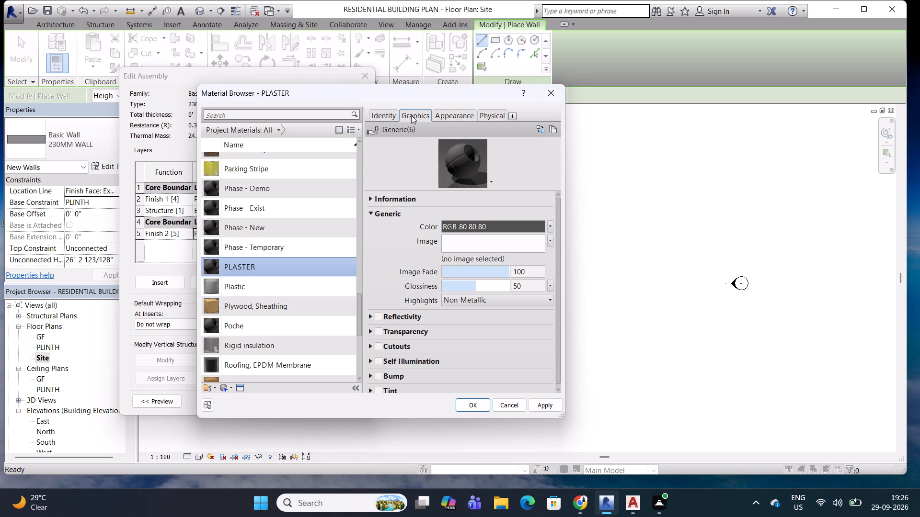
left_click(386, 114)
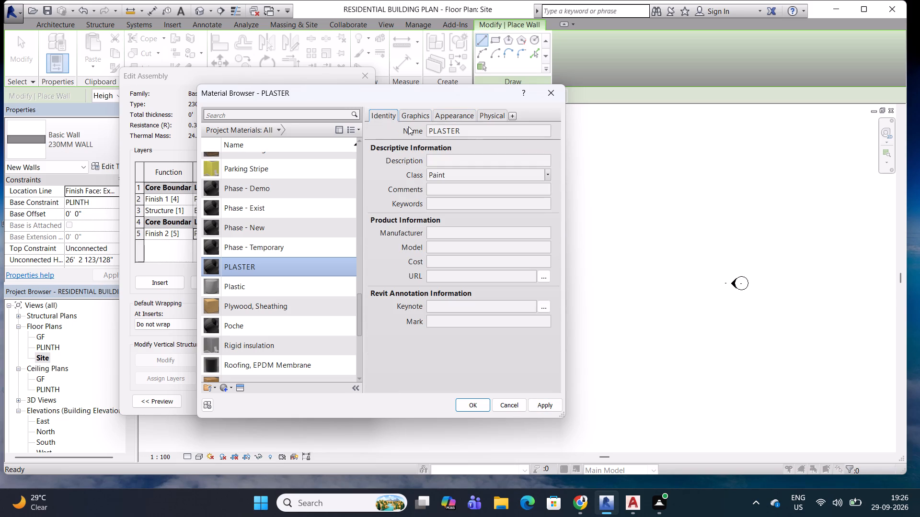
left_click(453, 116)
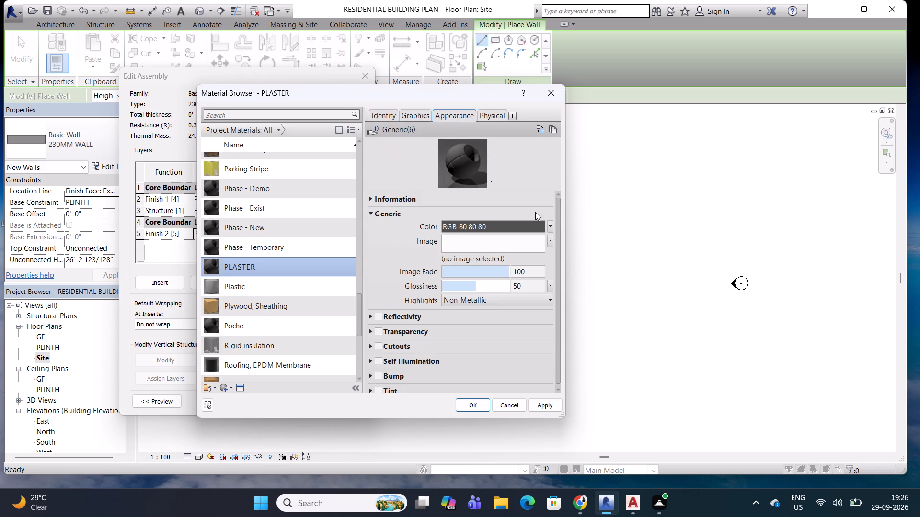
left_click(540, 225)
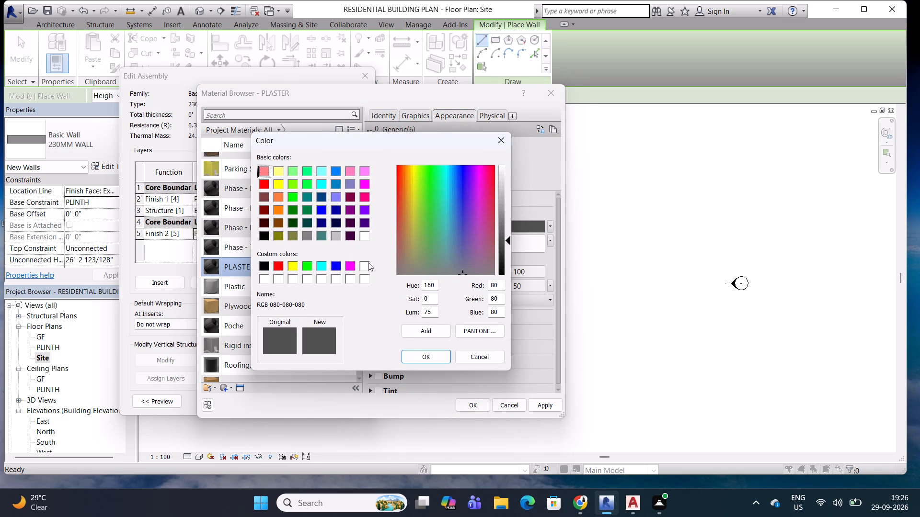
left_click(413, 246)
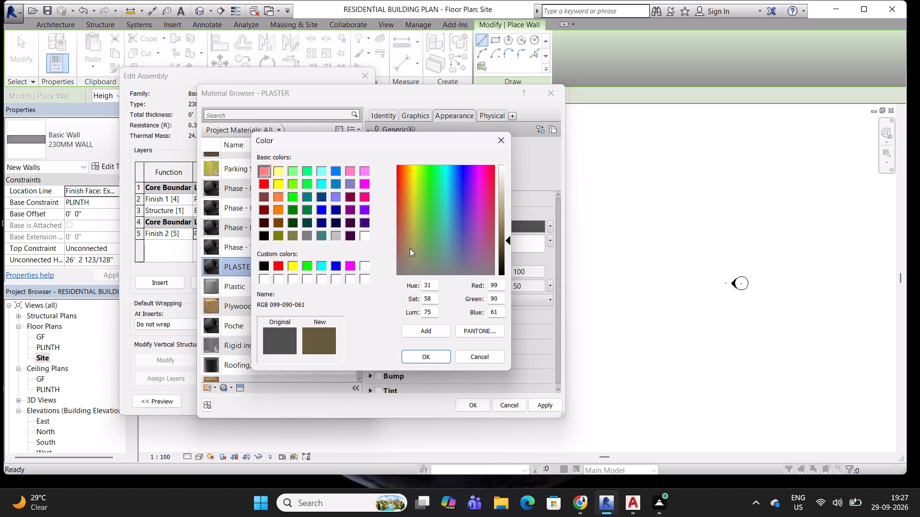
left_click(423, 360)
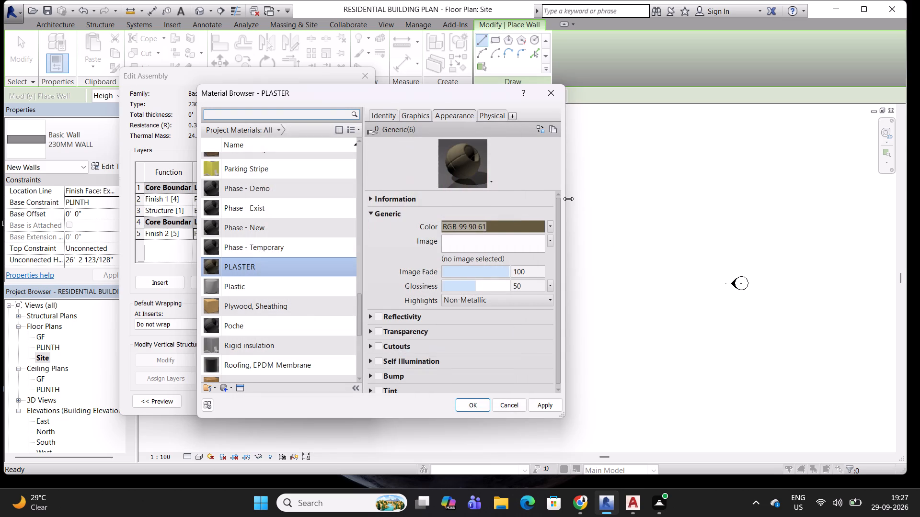
Match the PLASTER material's generic appearance color to its shading color, RGB 205 204 180.
left_click(411, 114)
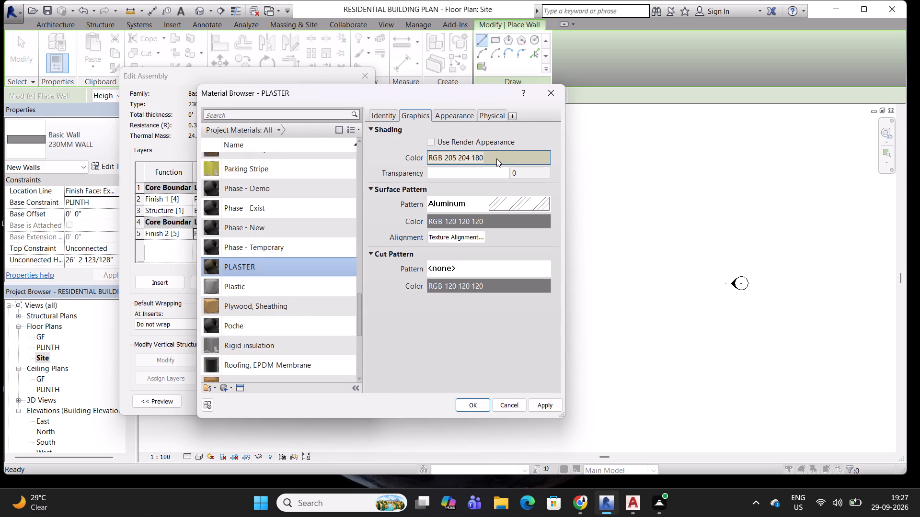
left_click(458, 117)
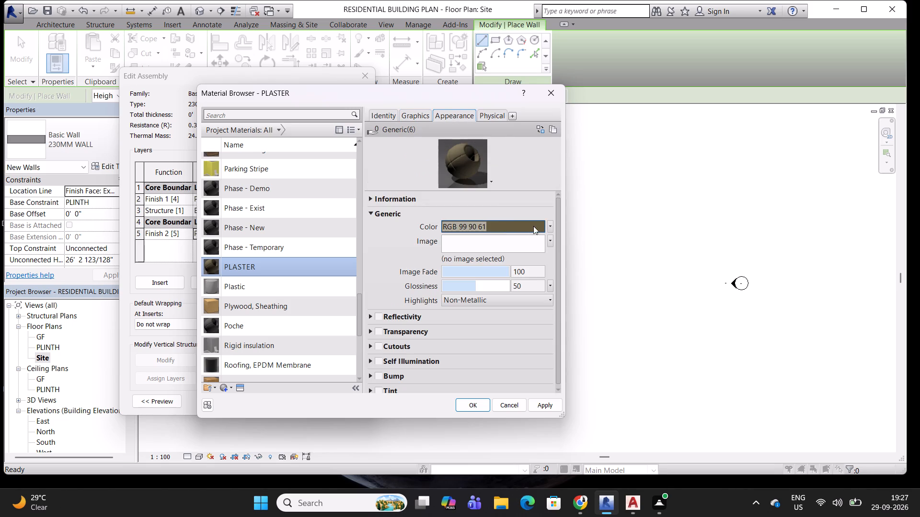
left_click(538, 226)
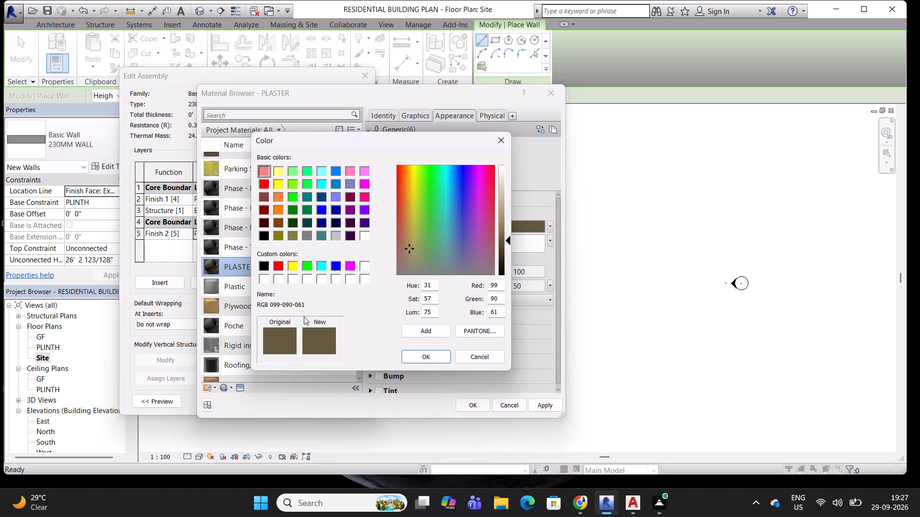
double_click(499, 285)
type("205")
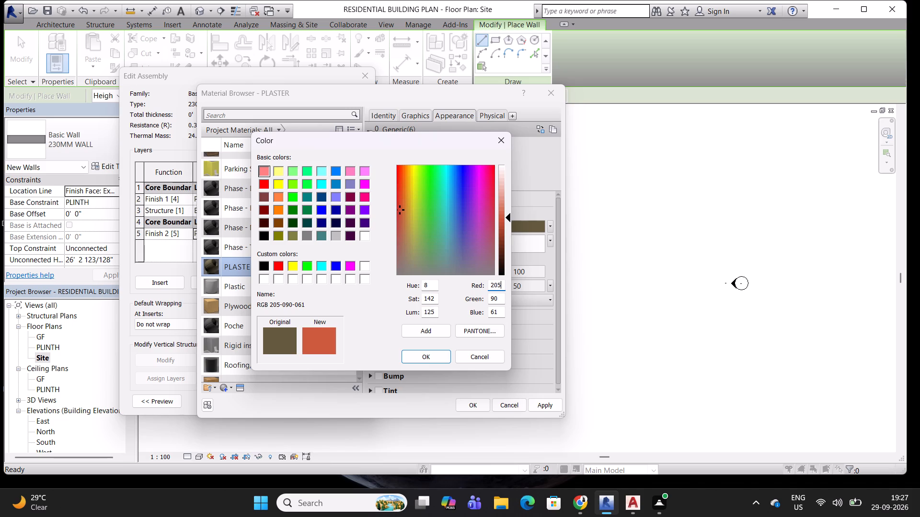
double_click(501, 298)
type("204")
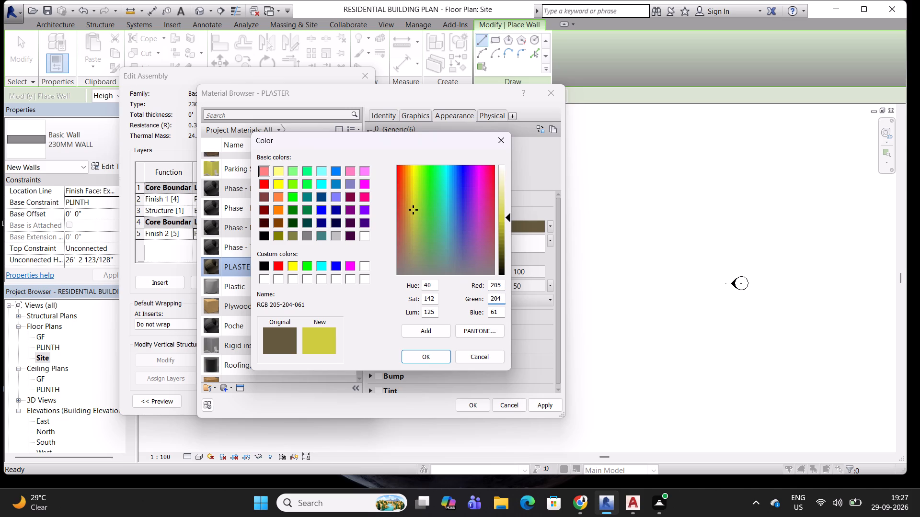
double_click(498, 311)
type("180")
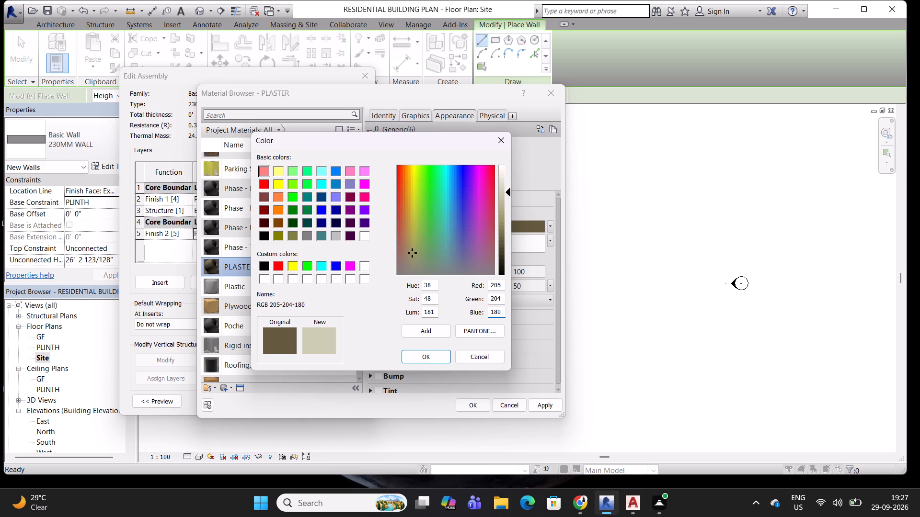
left_click(431, 353)
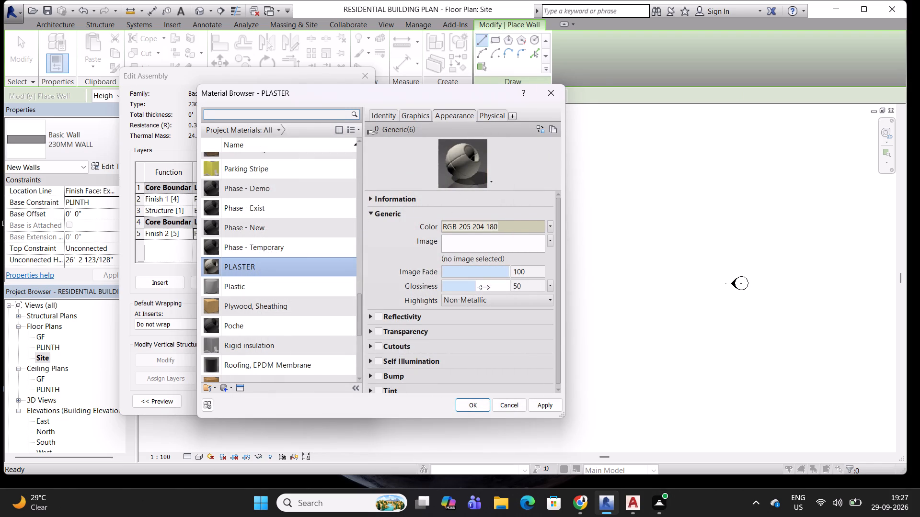
Toggle reflectivity on and back off for PLASTER's appearance, and apply and accept the material edits for the Finish 2 [5] layer.
left_click(380, 318)
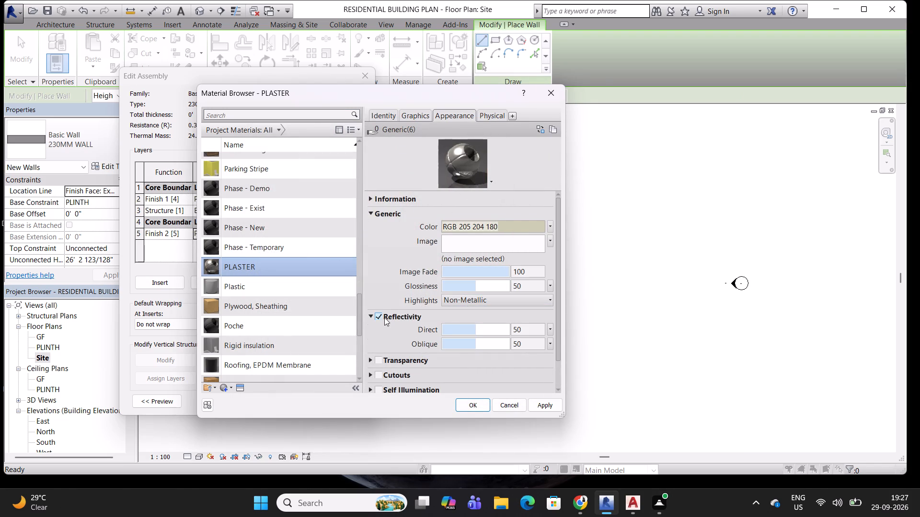
left_click(377, 314)
left_click(546, 402)
left_click(470, 405)
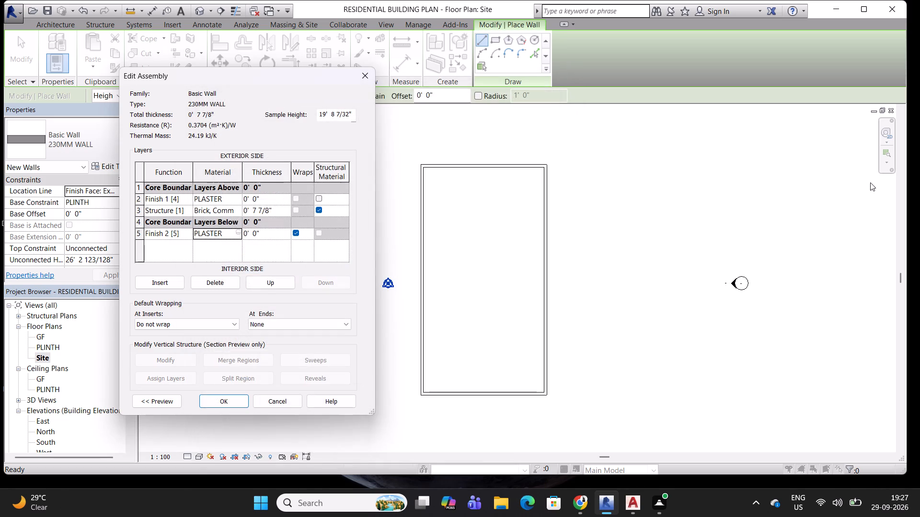
Check the PLASTER material's graphics settings on the Finish 1 [4] layer.
left_click(236, 198)
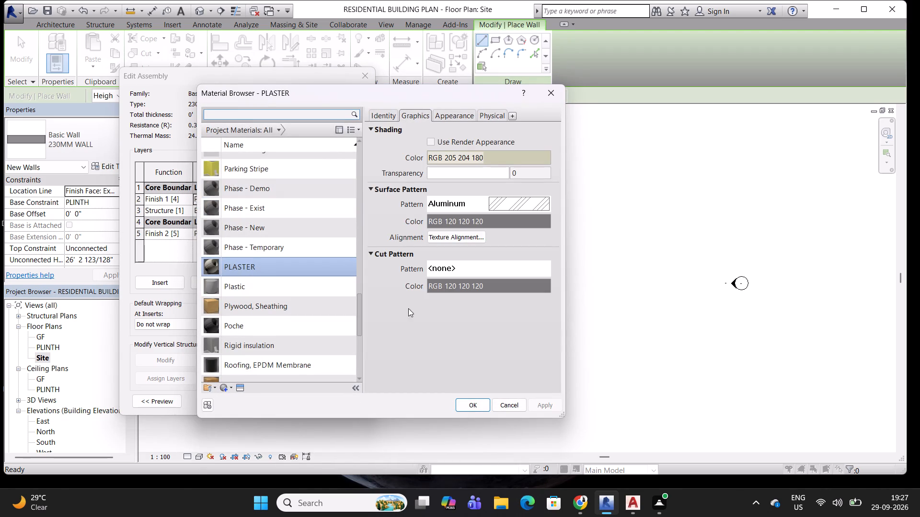
left_click(471, 399)
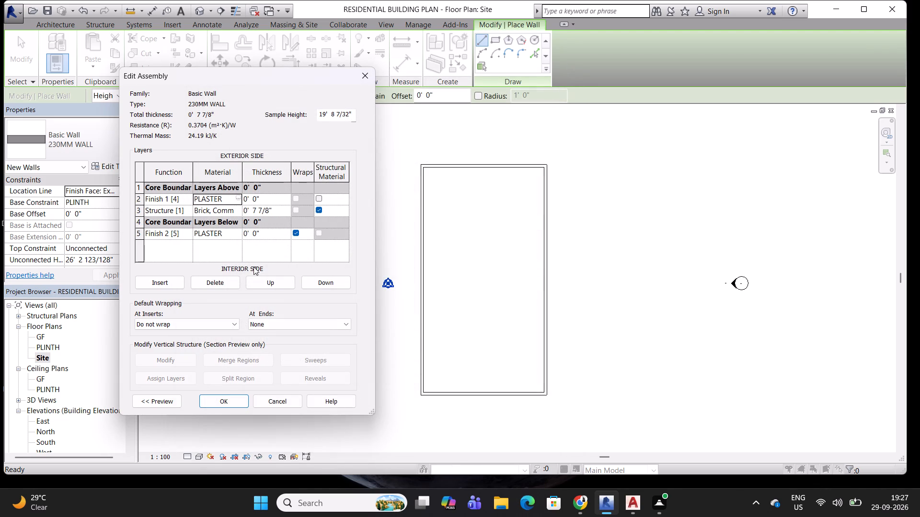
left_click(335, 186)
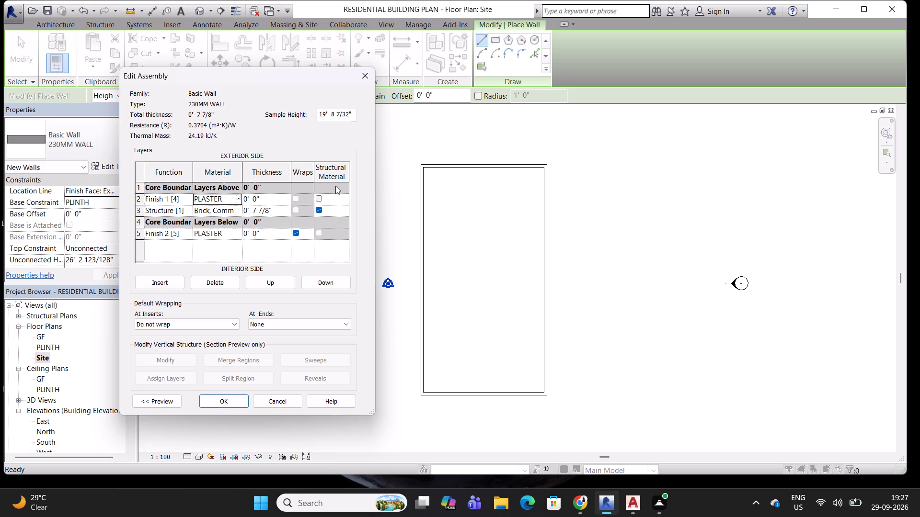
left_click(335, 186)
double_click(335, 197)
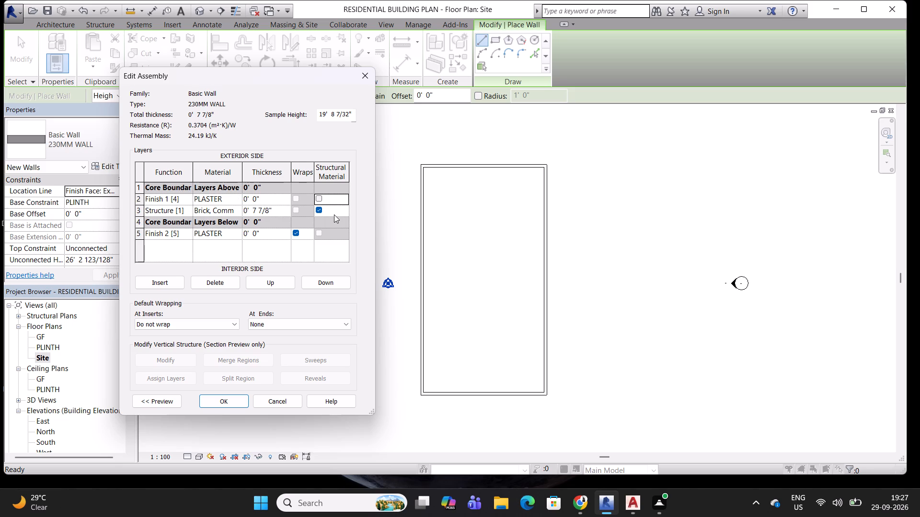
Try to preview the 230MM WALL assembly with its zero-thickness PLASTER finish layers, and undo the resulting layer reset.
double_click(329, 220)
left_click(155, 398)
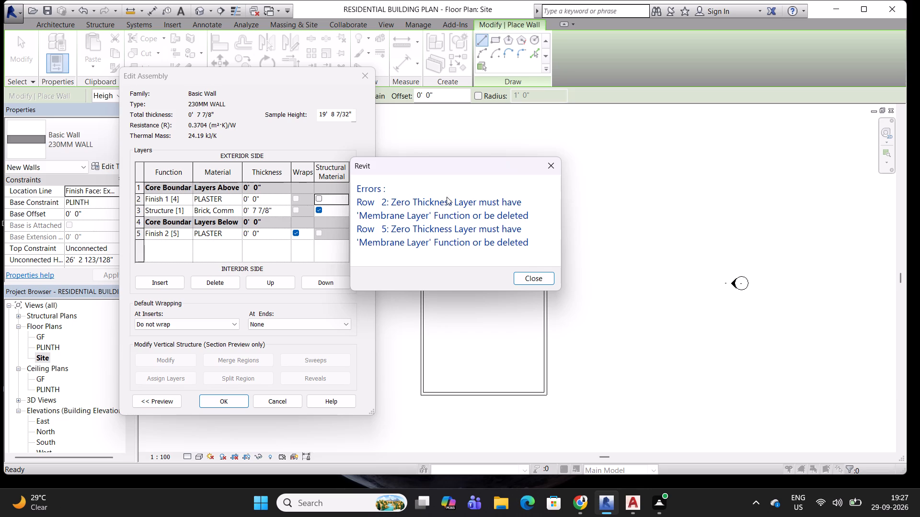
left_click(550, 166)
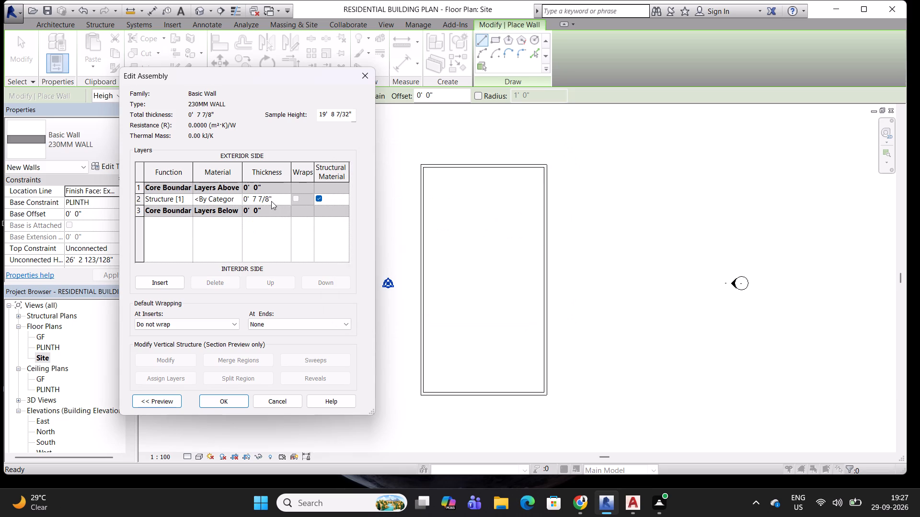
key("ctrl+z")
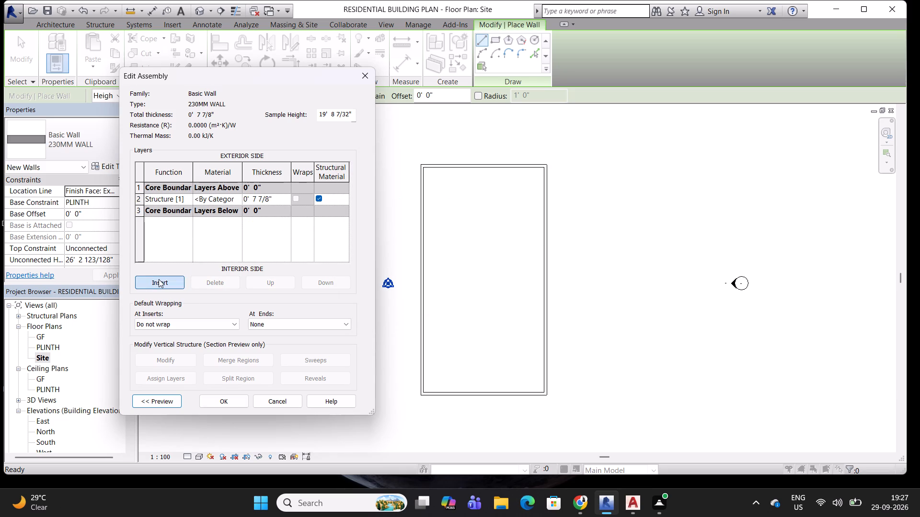
Insert two new layers in the wall assembly and move one directly above the existing Structure [1] layer.
left_click(159, 279)
left_click(159, 279)
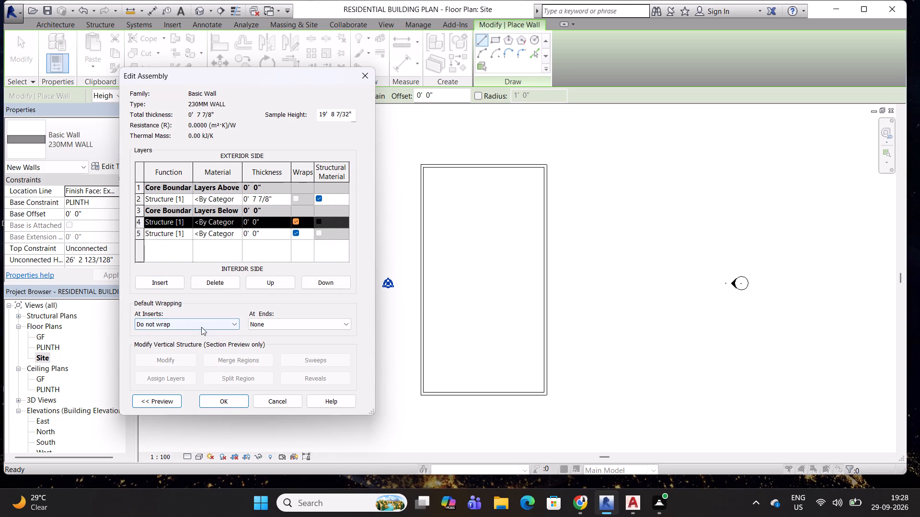
double_click(276, 285)
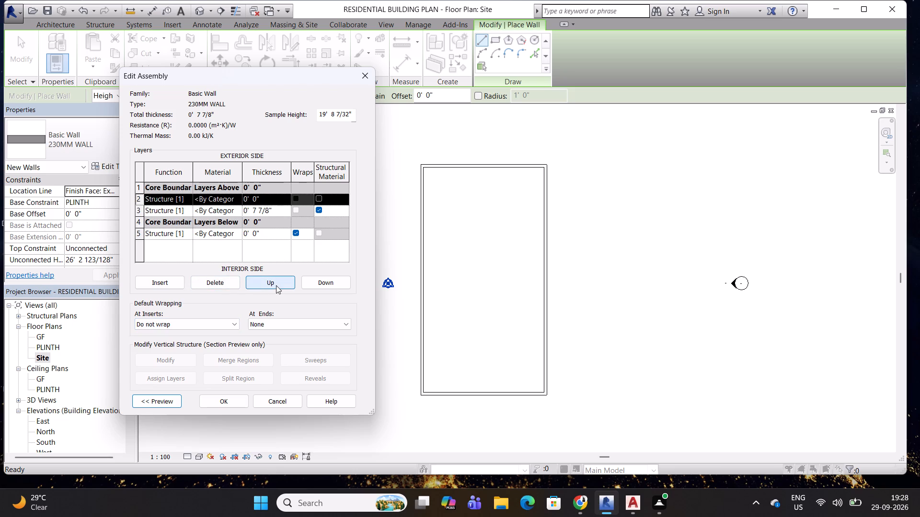
Set the function of the new exterior layer to Finish 1 [4] and of the new interior layer to Membrane Layer.
triple_click(187, 200)
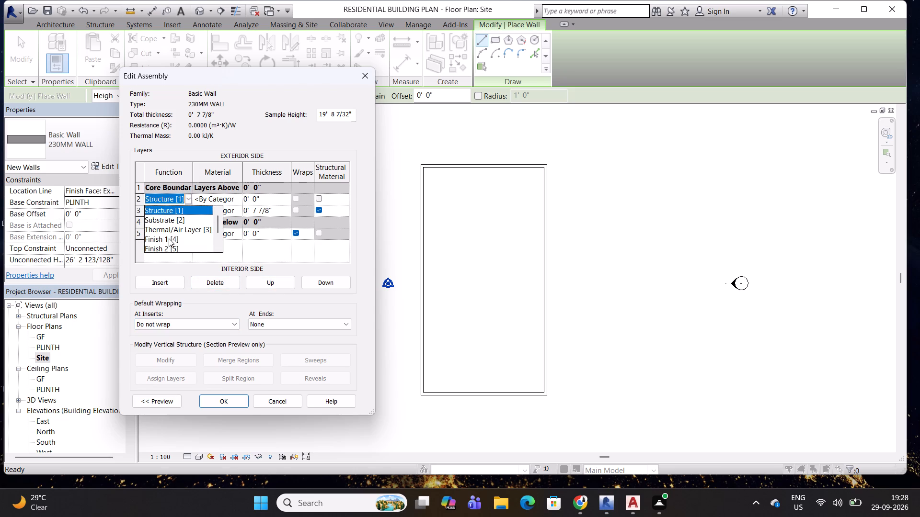
left_click(169, 238)
double_click(187, 233)
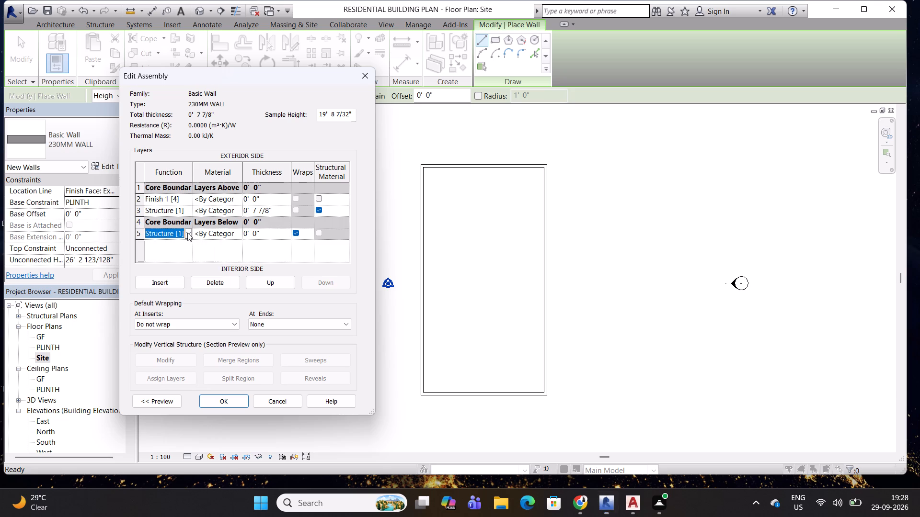
left_click(187, 233)
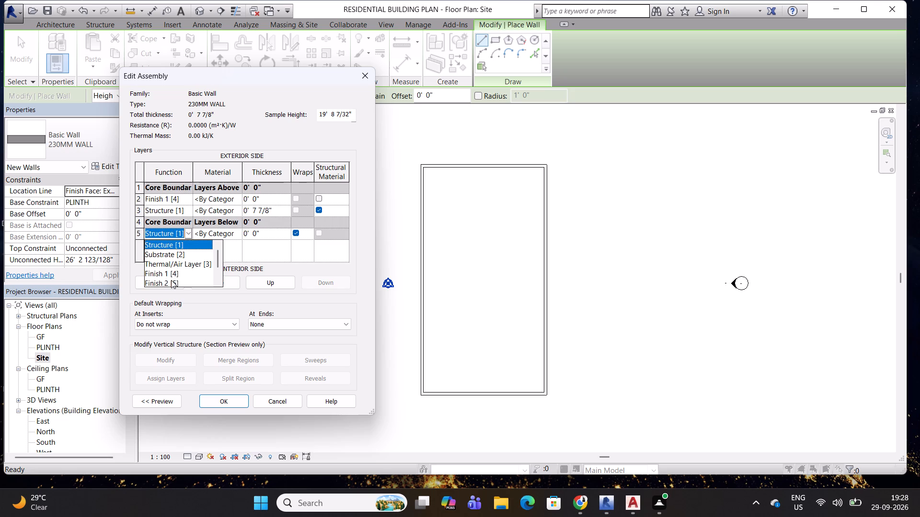
left_click(171, 280)
Assign the PLASTER material to the Finish 1 [4] layer.
double_click(238, 200)
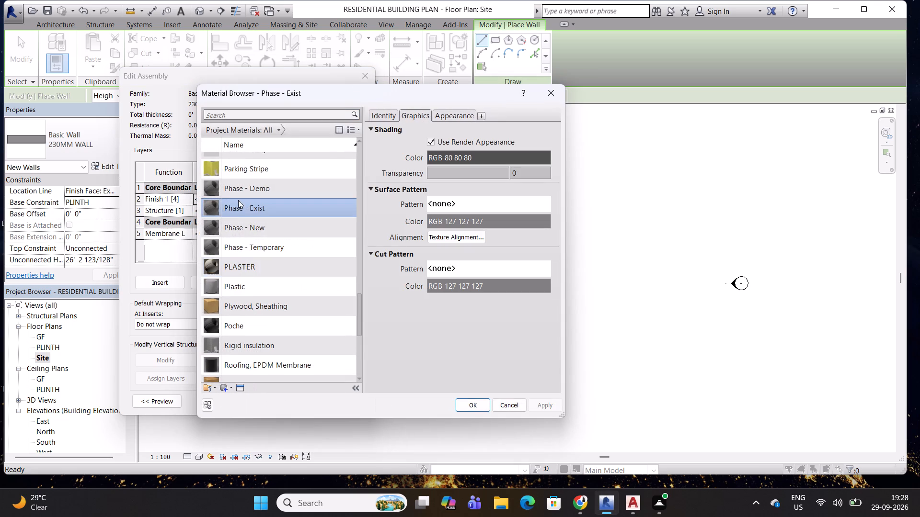
left_click(250, 270)
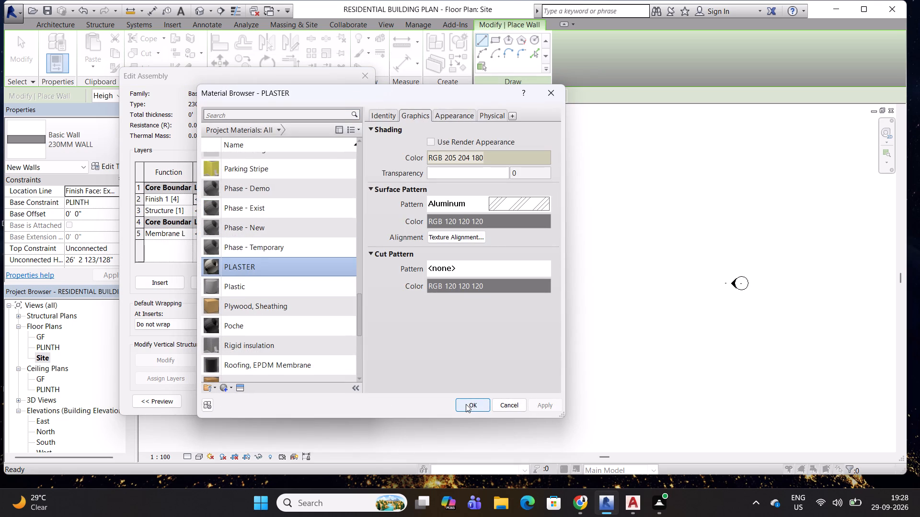
left_click(466, 404)
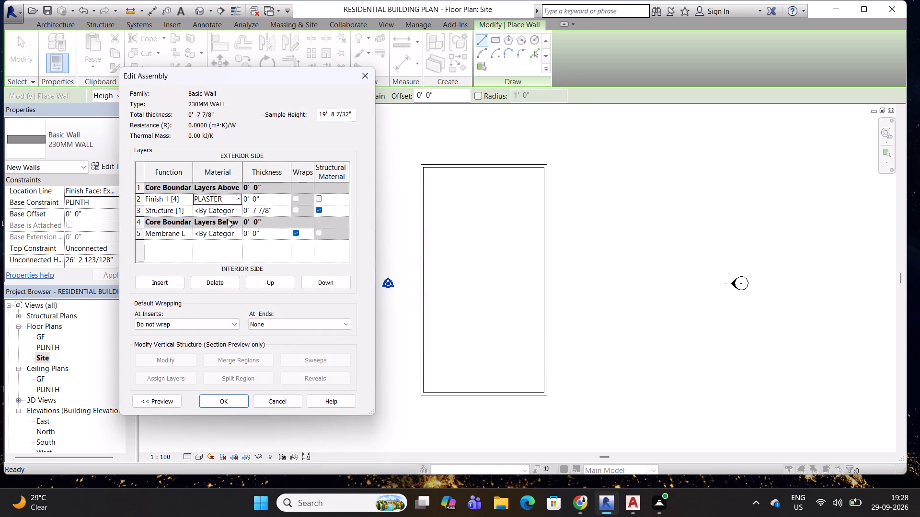
Change the interior layer's function to Finish 2 [5] and assign it the PLASTER material.
left_click(189, 231)
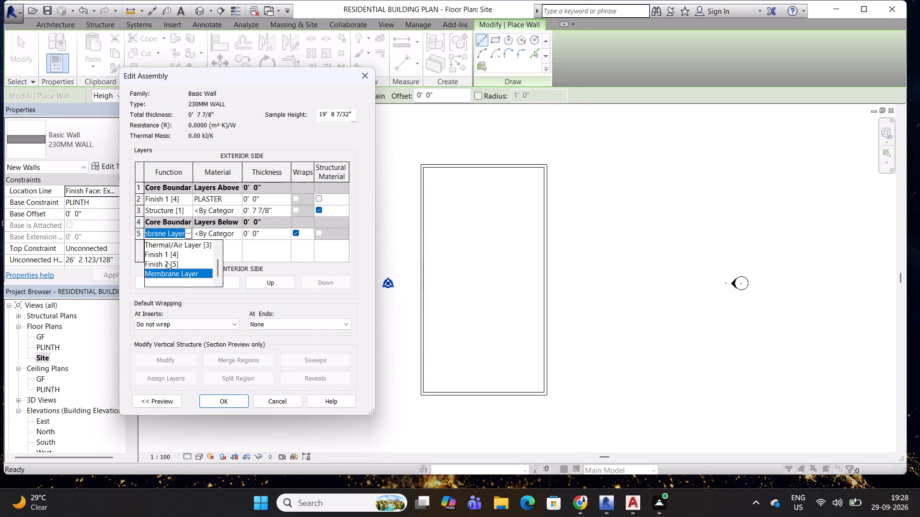
left_click(167, 262)
left_click(236, 236)
left_click(238, 232)
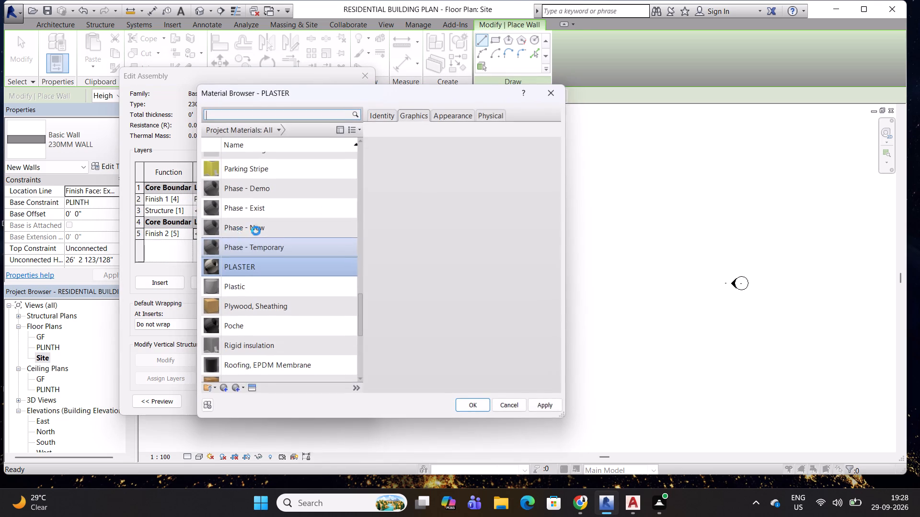
left_click(471, 405)
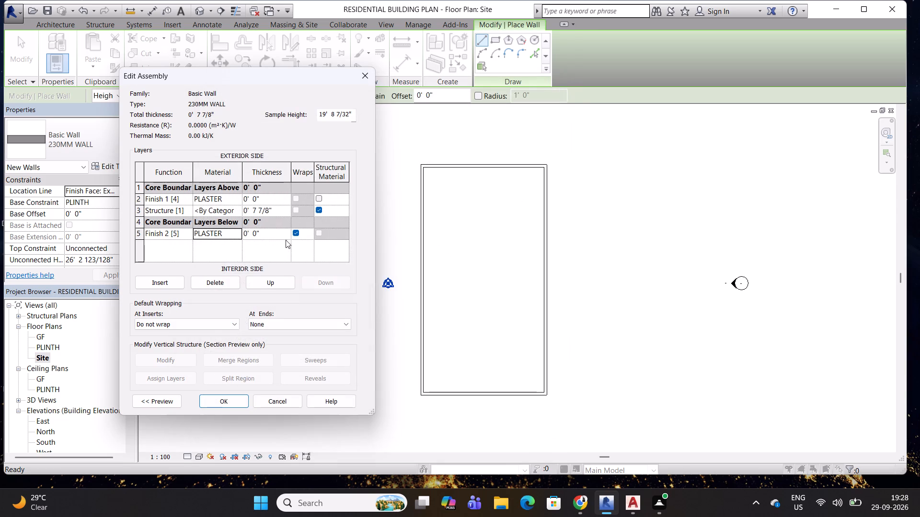
Set the Finish 1 [4] layer's thickness to 1".
left_click(264, 199)
triple_click(264, 199)
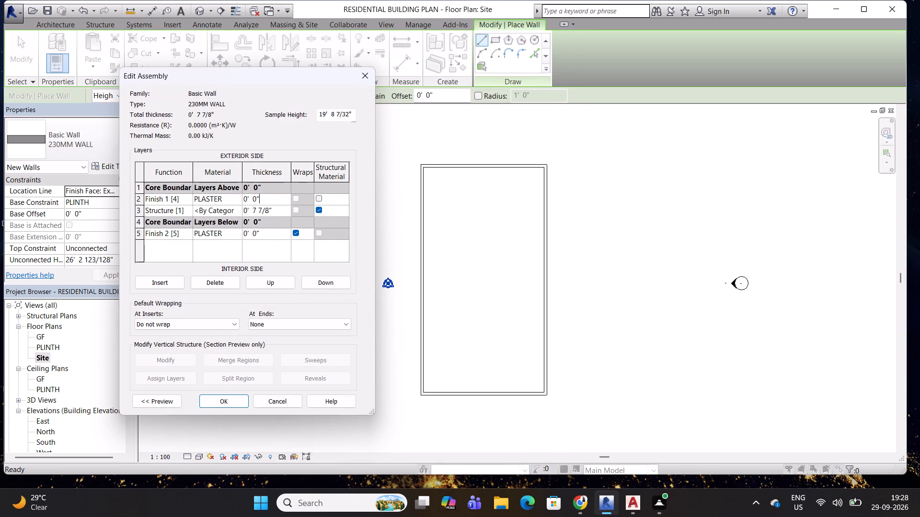
triple_click(264, 199)
key("BackSpace")
key("BackSpace")
key("BackSpace")
type("1\"")
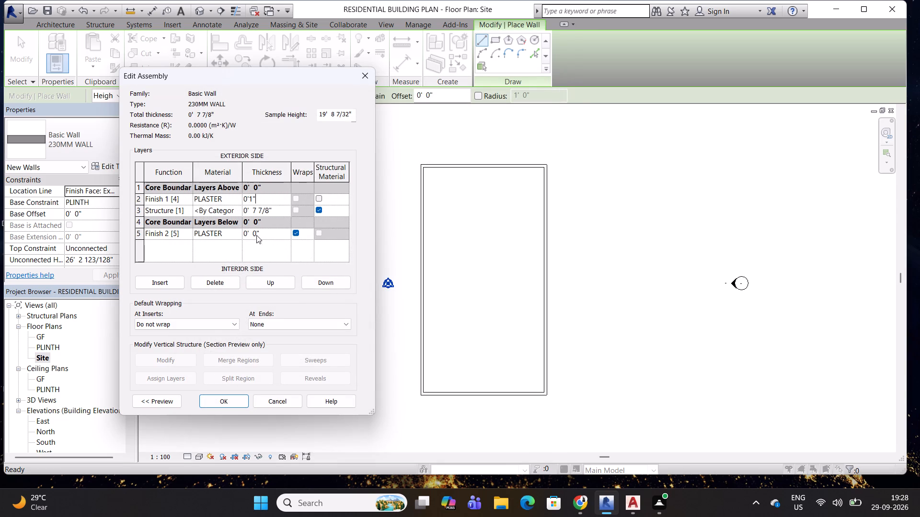
Set the Finish 2 [5] layer's thickness to 1".
double_click(261, 233)
key("BackSpace")
key("BackSpace")
key("BackSpace")
key("BackSpace")
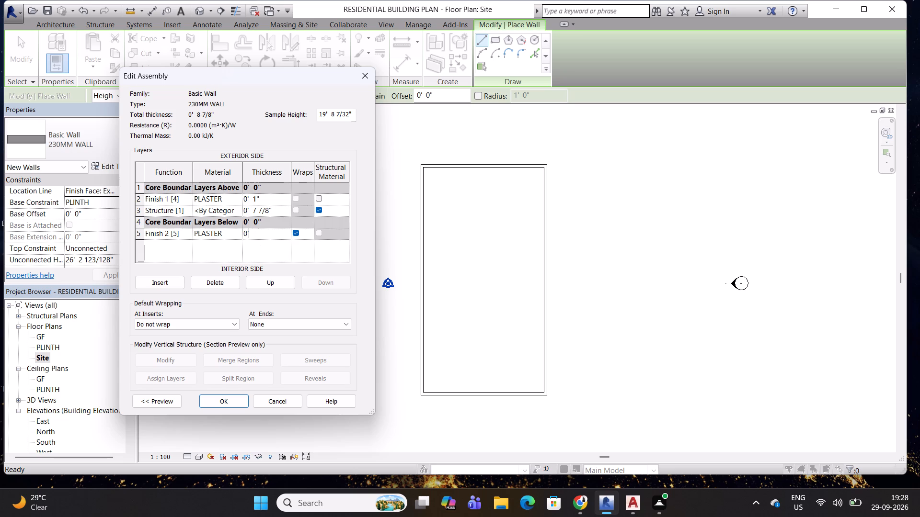
key("BackSpace")
key("BackSpace")
key("BackSpace")
key("BackSpace")
type("1\"")
key("Return")
Set the Structure [1] layer's thickness to 230 mm.
left_click(279, 212)
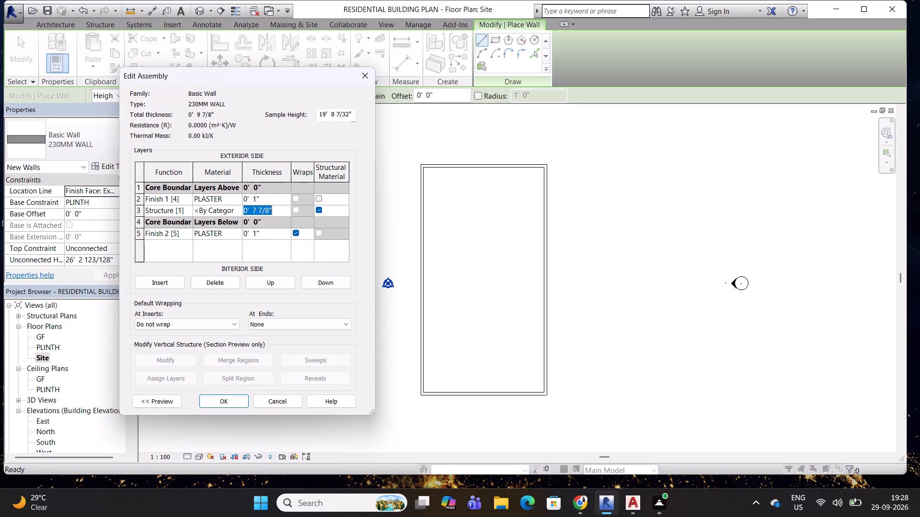
key("9")
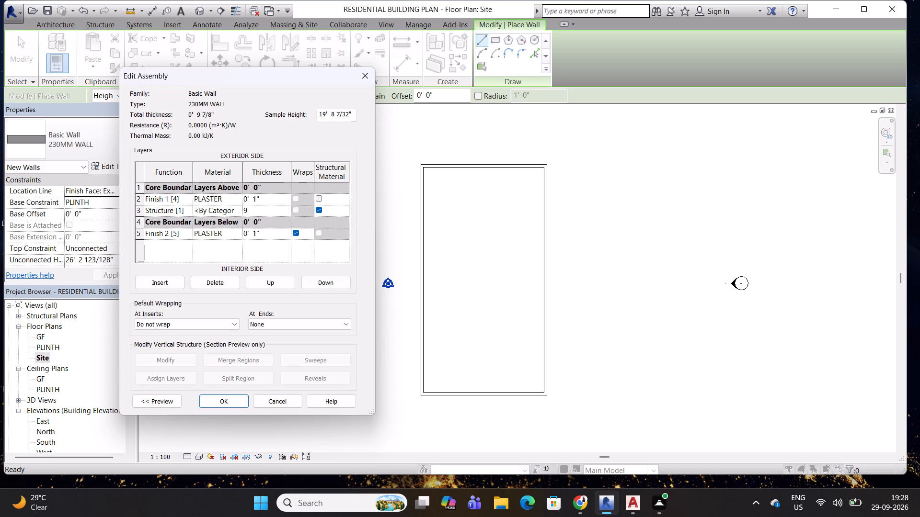
key("BackSpace")
key("BackSpace")
type("230")
type("MM")
key("Return")
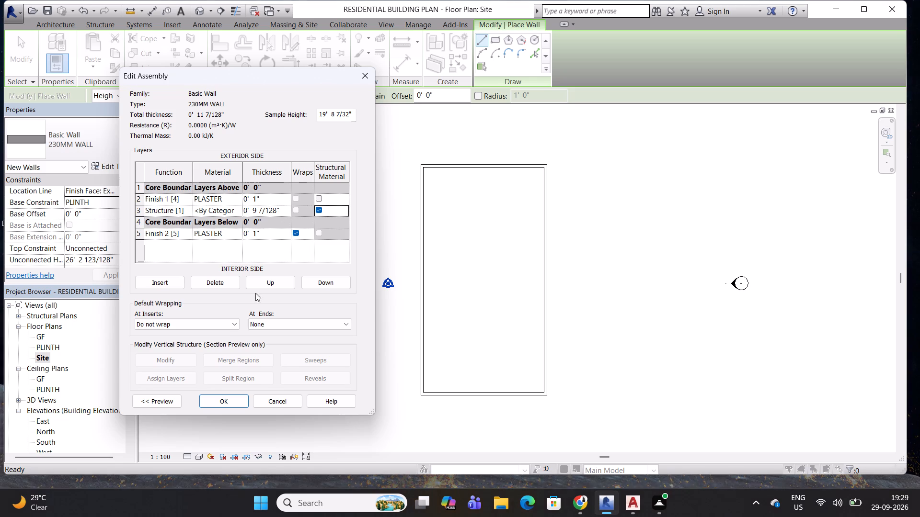
Examine the plaster and structure layers up close in the wall assembly's floor plan preview.
left_click(161, 398)
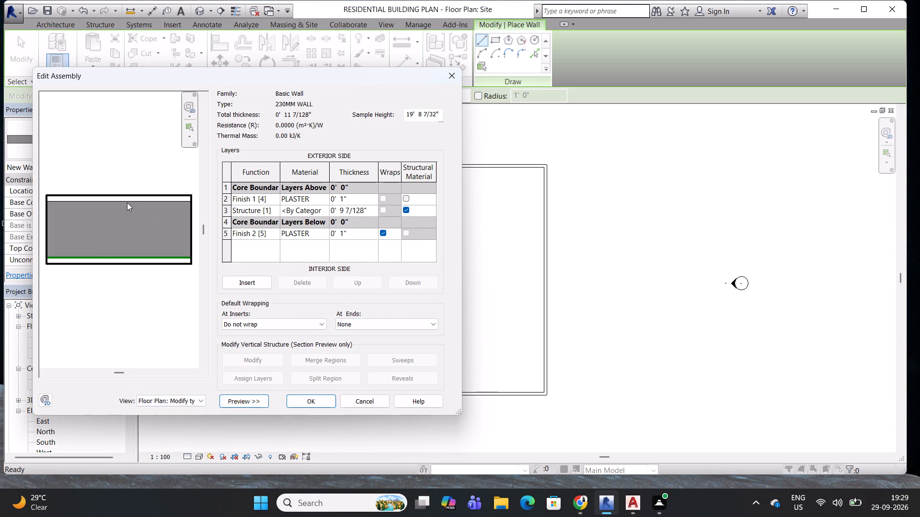
scroll(127, 202, "up", 11)
scroll(163, 210, "down", 6)
scroll(145, 339, "up", 5)
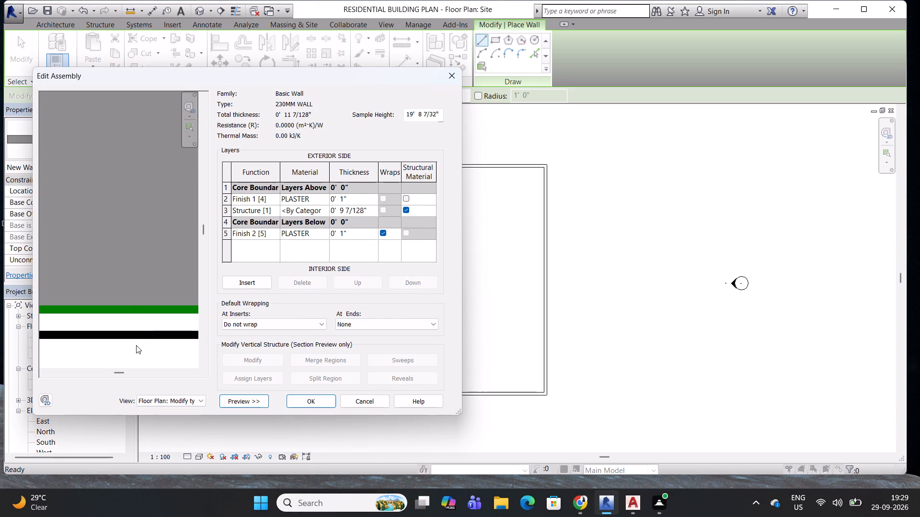
scroll(132, 318, "down", 6)
scroll(147, 240, "down", 4)
scroll(95, 281, "up", 10)
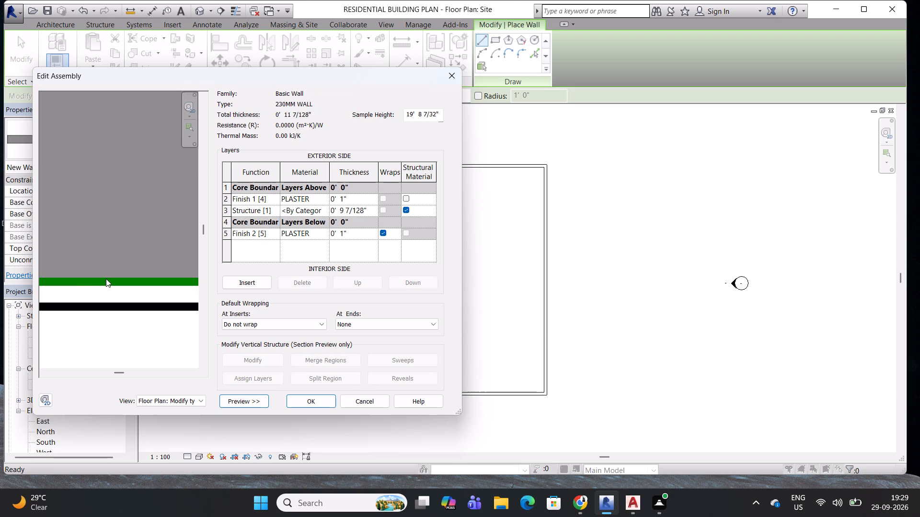
left_click(108, 280)
Switch the wall assembly preview to the section view and examine the layers through the wall's height.
left_click(199, 400)
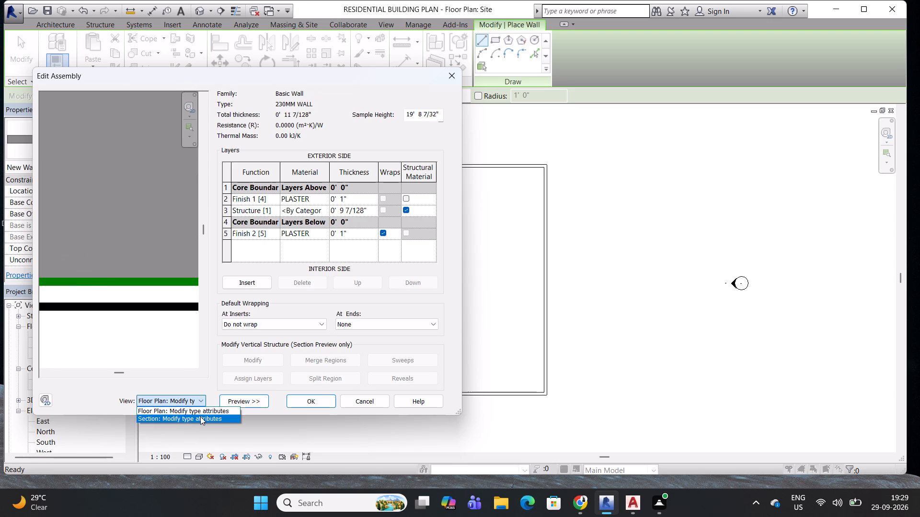
left_click(200, 416)
scroll(125, 187, "up", 17)
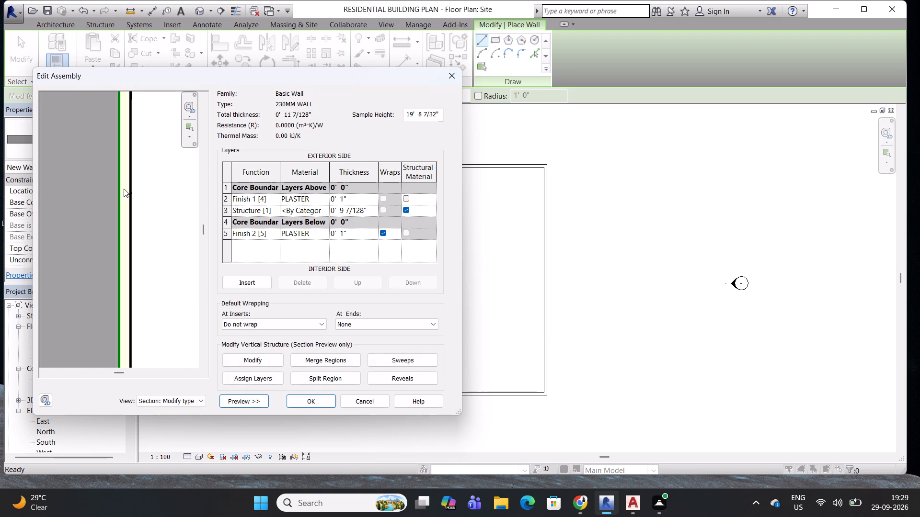
scroll(147, 191, "down", 6)
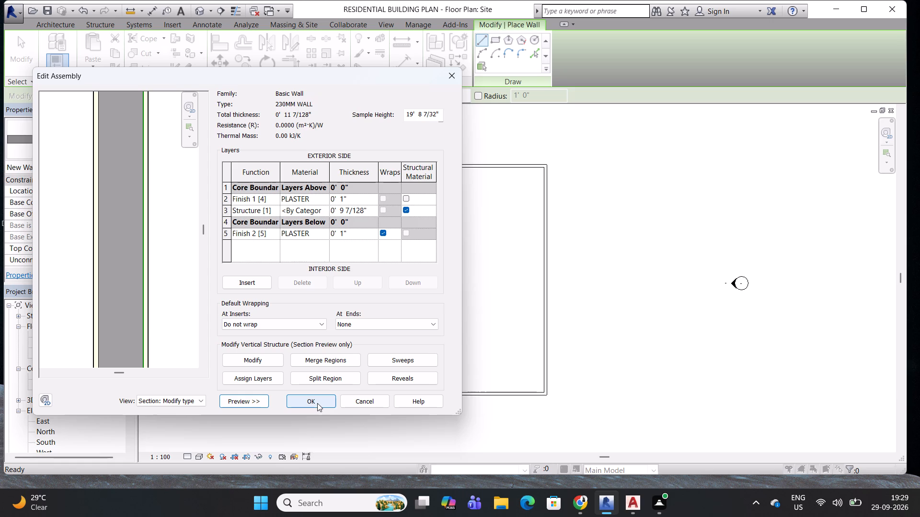
scroll(112, 300, "down", 6)
scroll(122, 276, "up", 5)
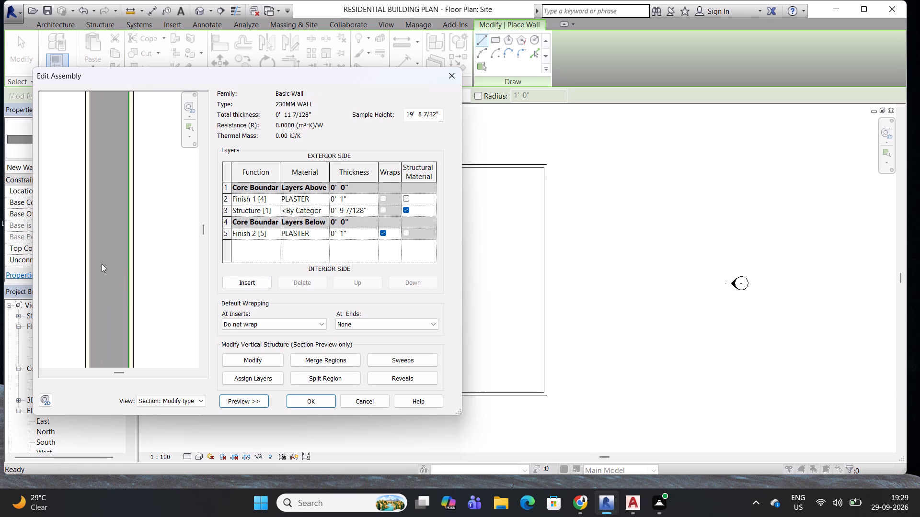
scroll(102, 264, "up", 3)
scroll(184, 243, "down", 12)
scroll(271, 200, "up", 3)
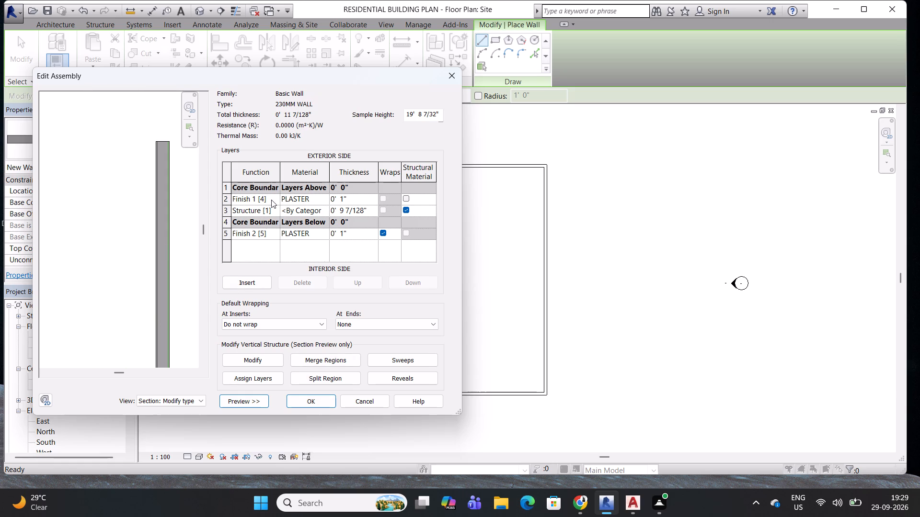
scroll(263, 223, "up", 1)
left_click(268, 223)
right_click(255, 224)
Assign the Brick, Common material to the wall assembly's Structure [1] layer.
left_click(323, 224)
double_click(324, 223)
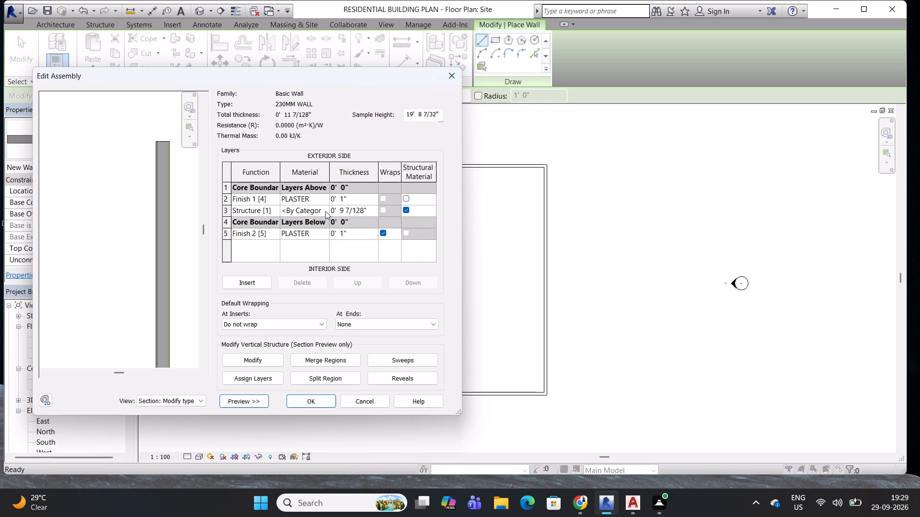
left_click(325, 210)
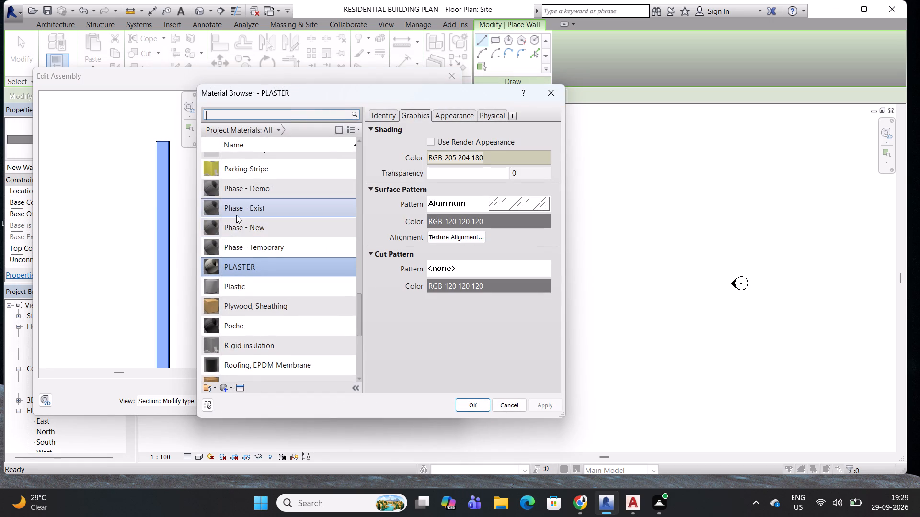
scroll(237, 232, "down", 6)
scroll(237, 284, "down", 7)
scroll(237, 284, "up", 20)
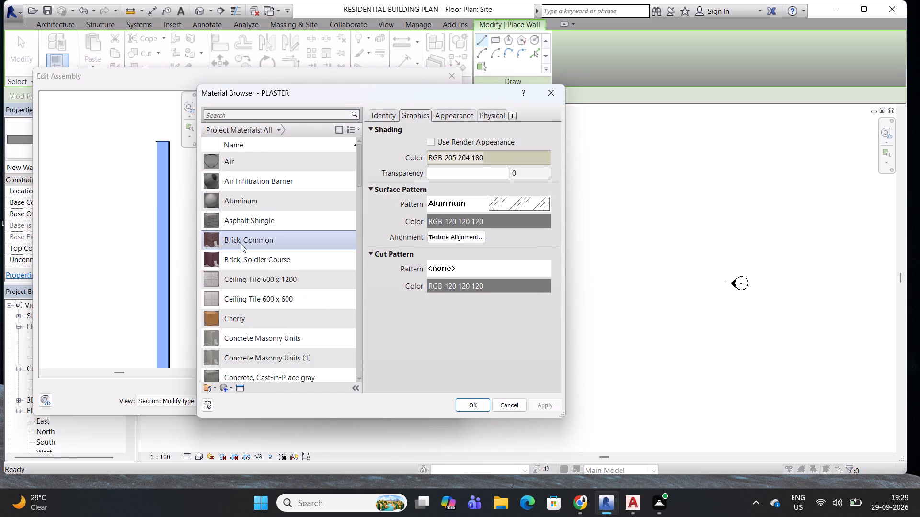
left_click(241, 244)
left_click(466, 407)
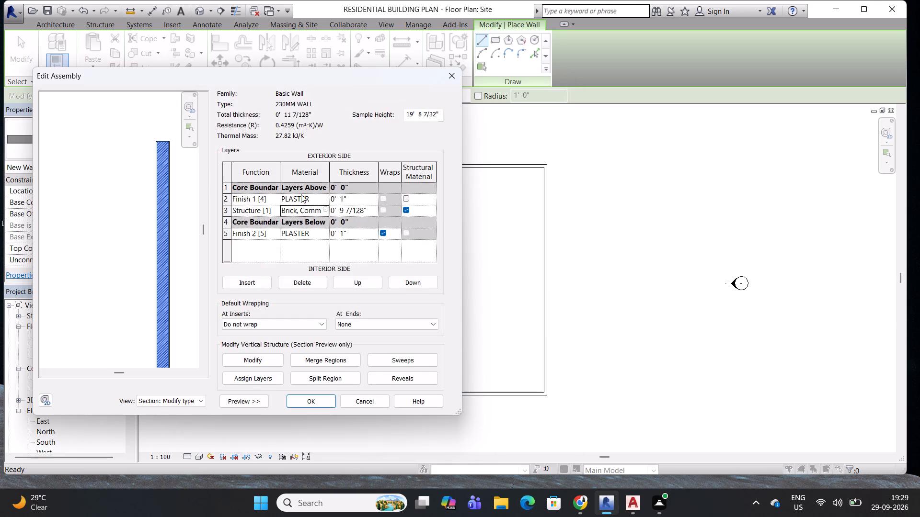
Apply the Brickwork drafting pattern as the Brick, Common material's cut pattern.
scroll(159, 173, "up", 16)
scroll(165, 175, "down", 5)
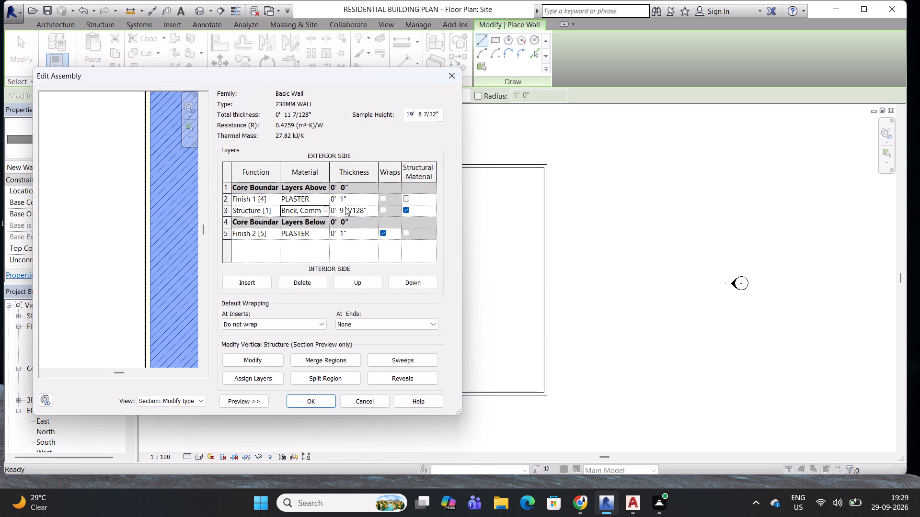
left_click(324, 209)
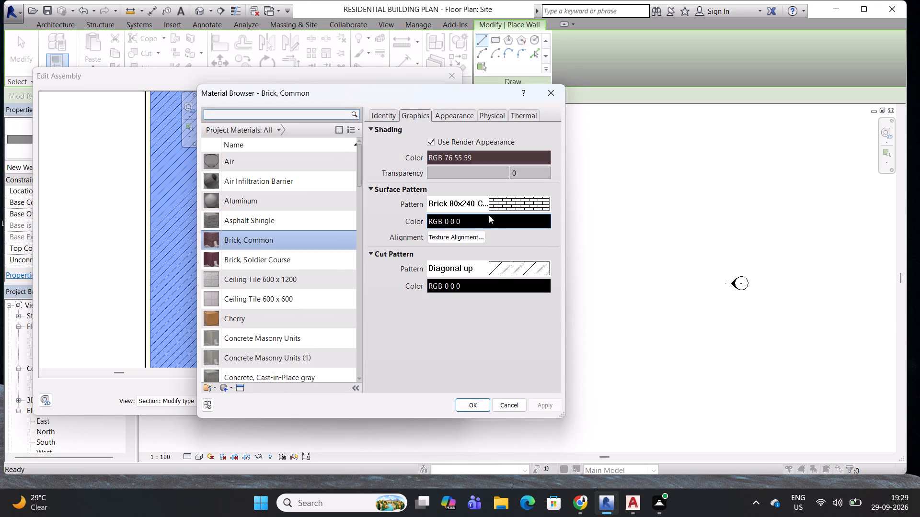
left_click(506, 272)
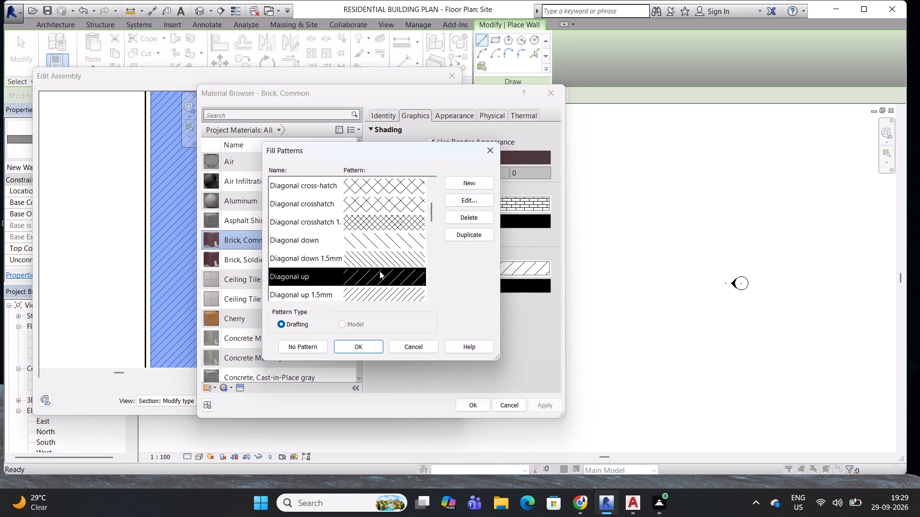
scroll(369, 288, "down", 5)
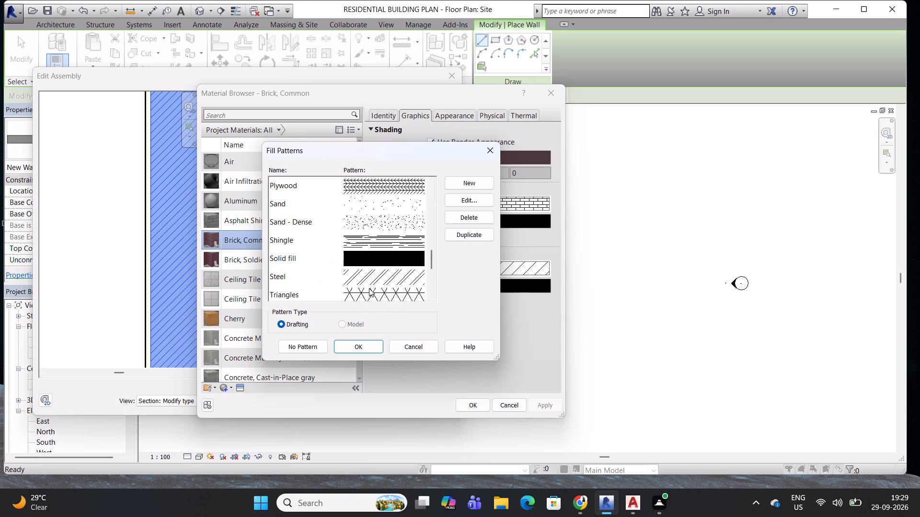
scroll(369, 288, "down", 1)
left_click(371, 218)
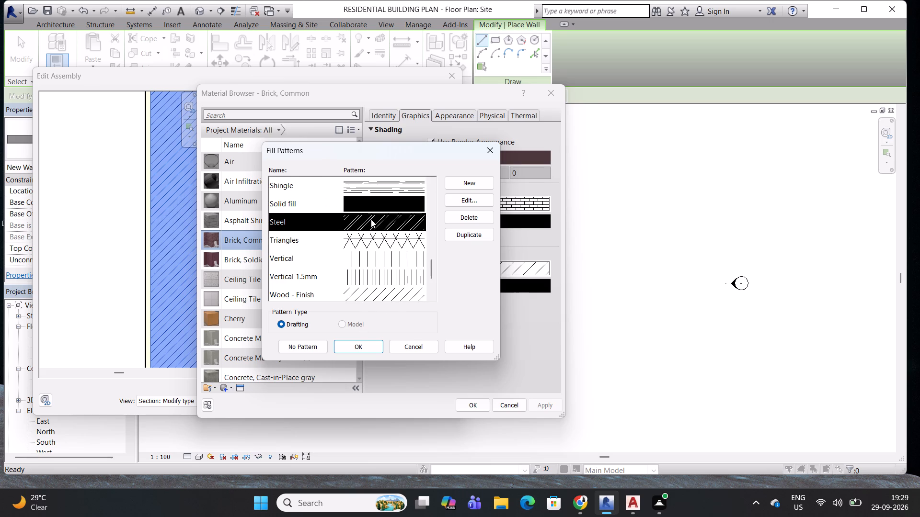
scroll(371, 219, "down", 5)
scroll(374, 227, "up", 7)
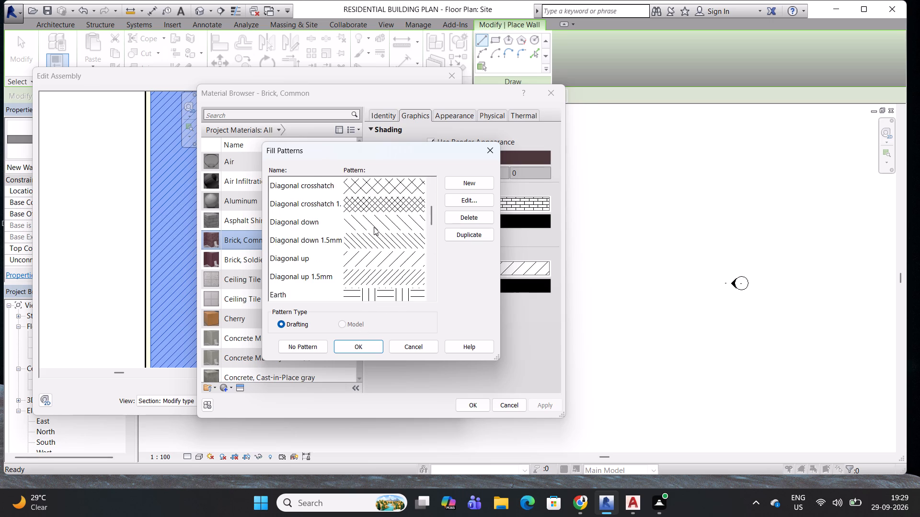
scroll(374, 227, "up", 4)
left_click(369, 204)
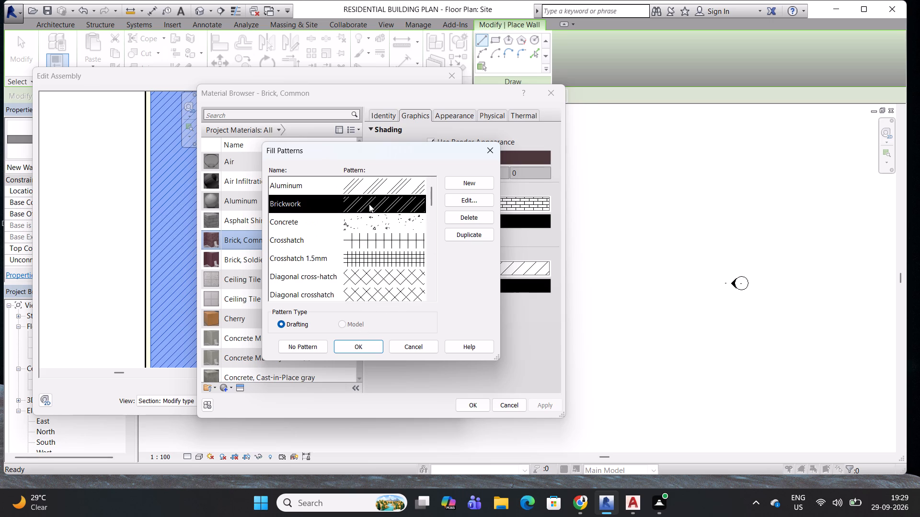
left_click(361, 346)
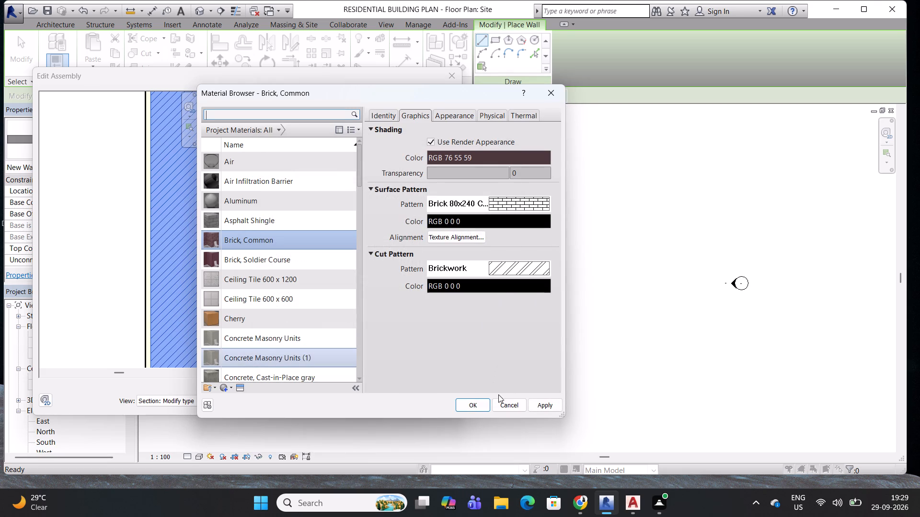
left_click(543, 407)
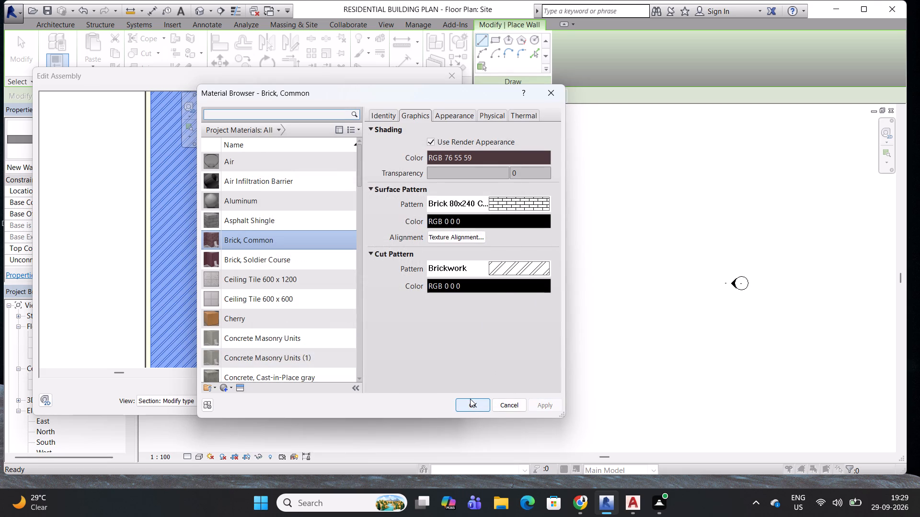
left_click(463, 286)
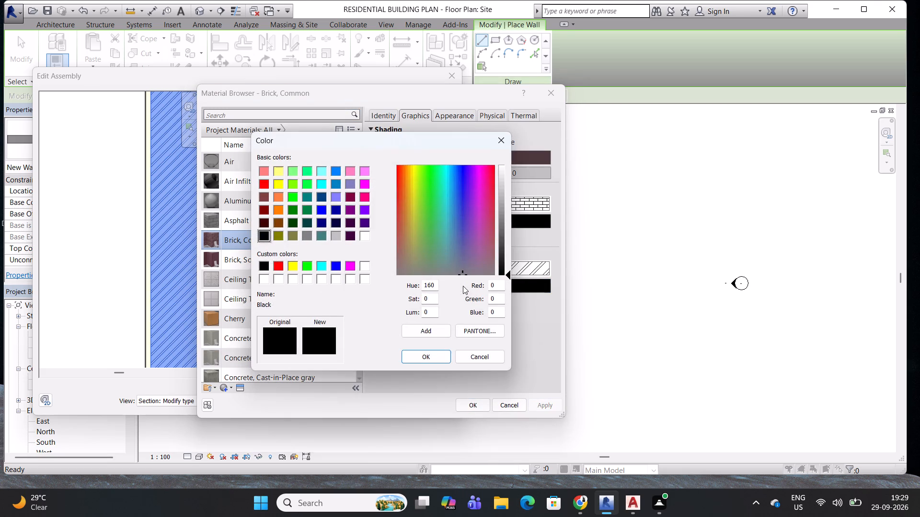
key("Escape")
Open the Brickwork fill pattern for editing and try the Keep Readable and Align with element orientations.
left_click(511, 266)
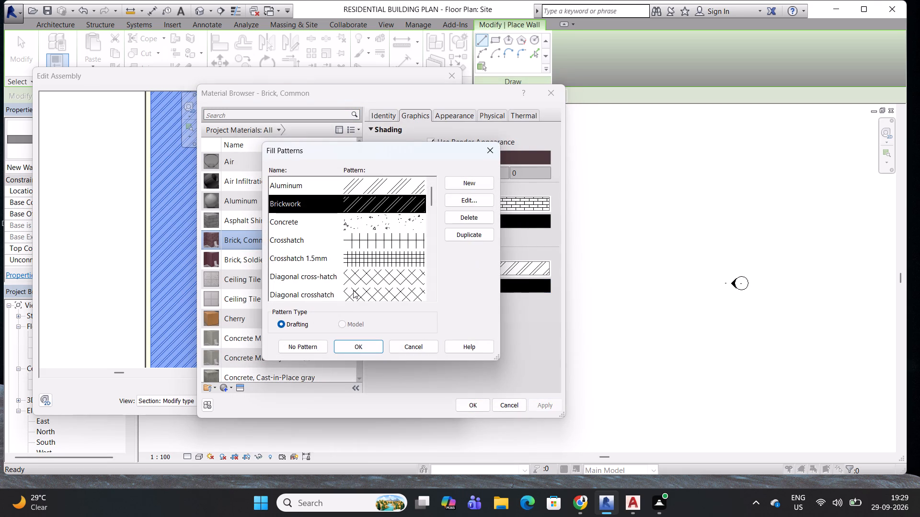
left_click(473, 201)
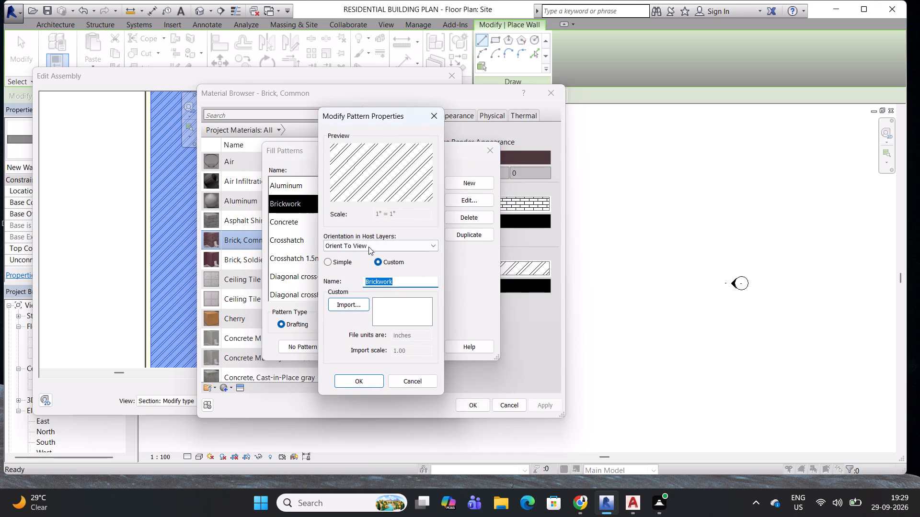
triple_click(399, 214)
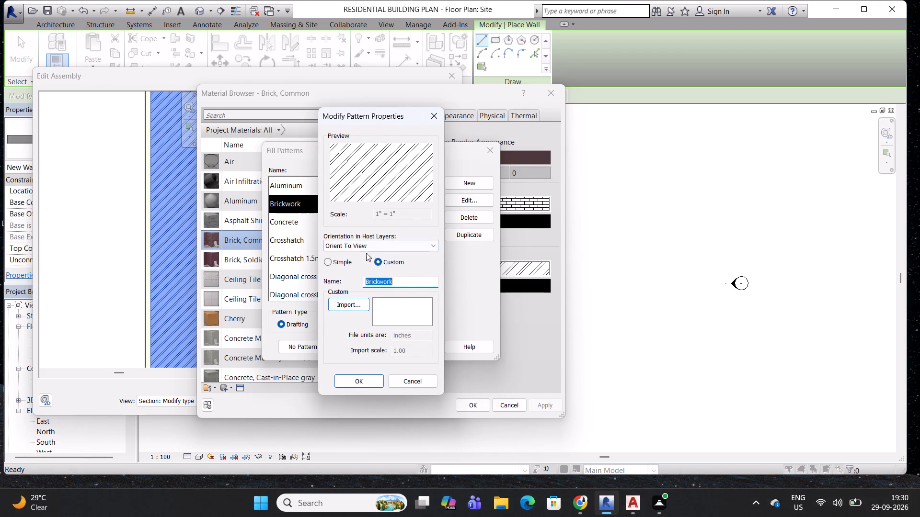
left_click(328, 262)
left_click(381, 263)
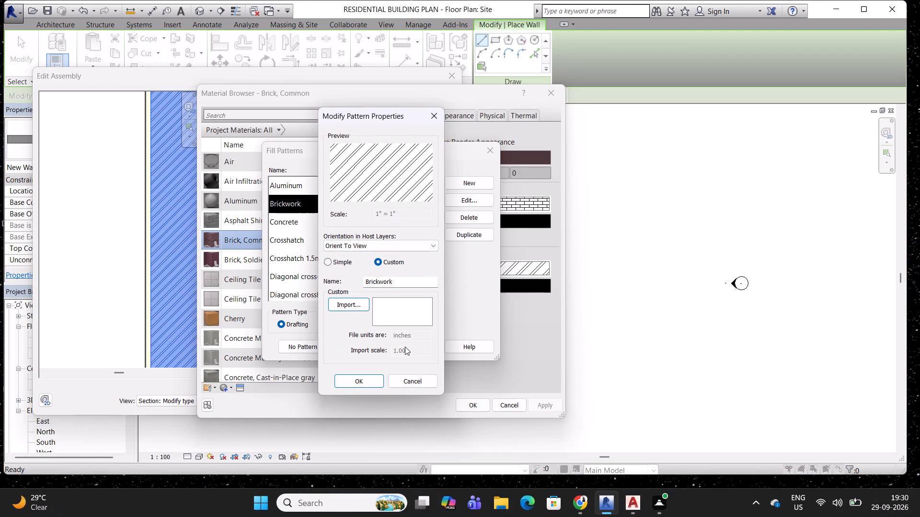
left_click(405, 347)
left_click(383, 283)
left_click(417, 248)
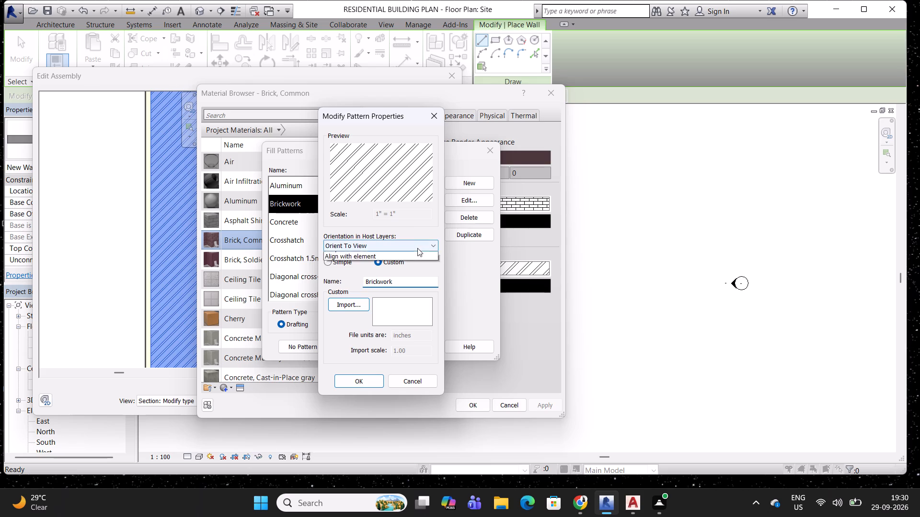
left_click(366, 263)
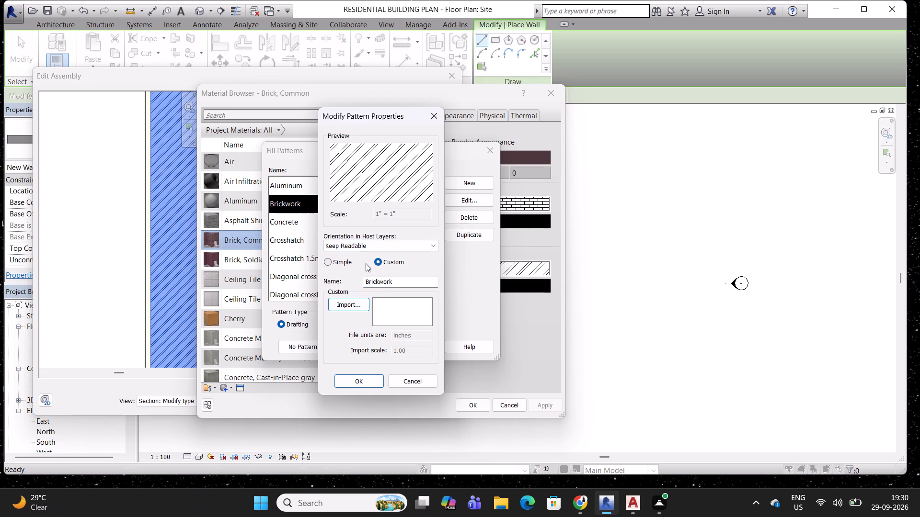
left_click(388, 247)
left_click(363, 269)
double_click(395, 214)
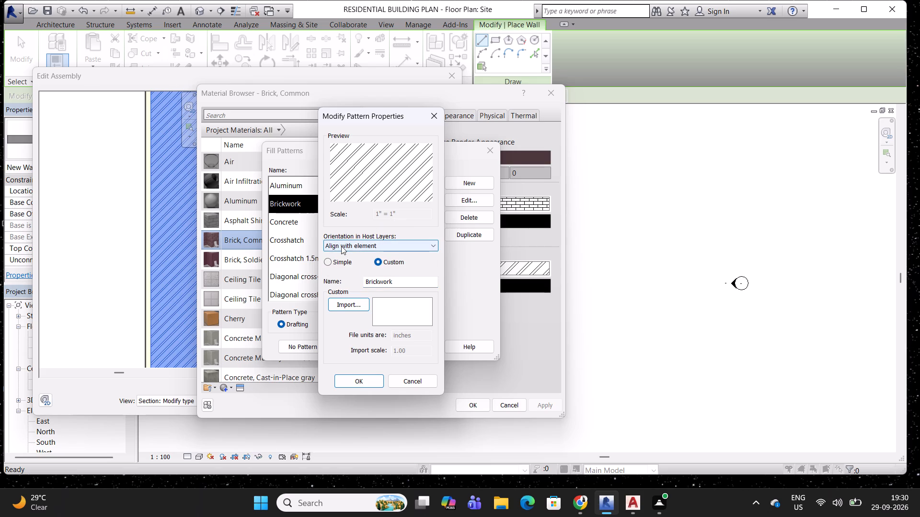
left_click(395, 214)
Redefine the Brickwork fill pattern as simple parallel lines at 45° with 1/8" spacing, using the Orient To View orientation.
left_click(329, 261)
left_click(383, 240)
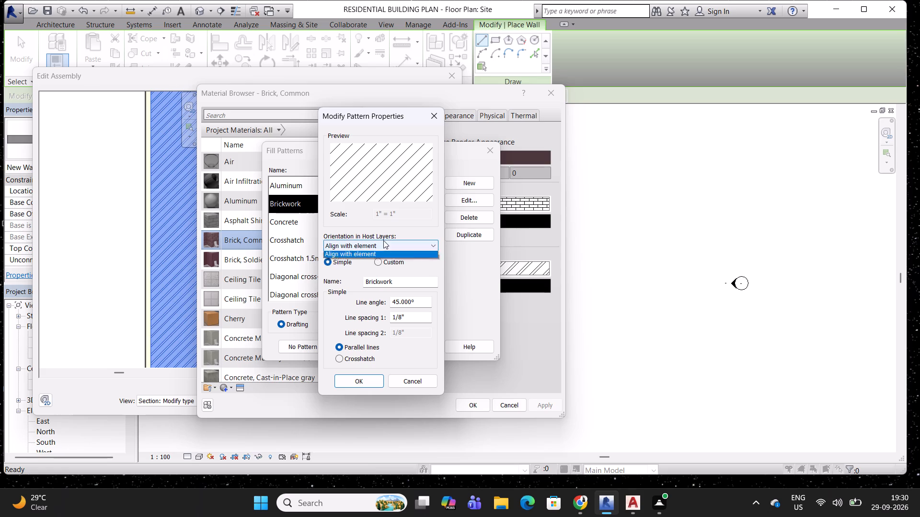
left_click(366, 255)
left_click(401, 212)
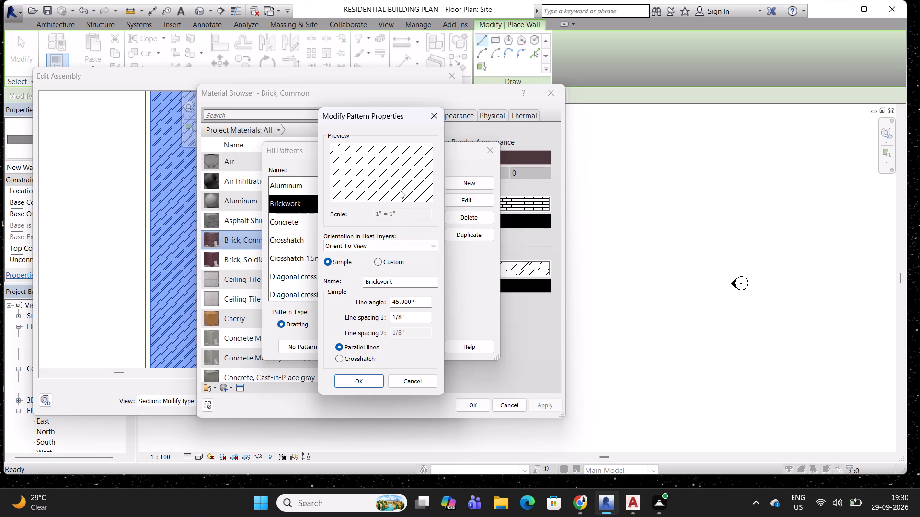
left_click(357, 357)
left_click(353, 347)
left_click(366, 374)
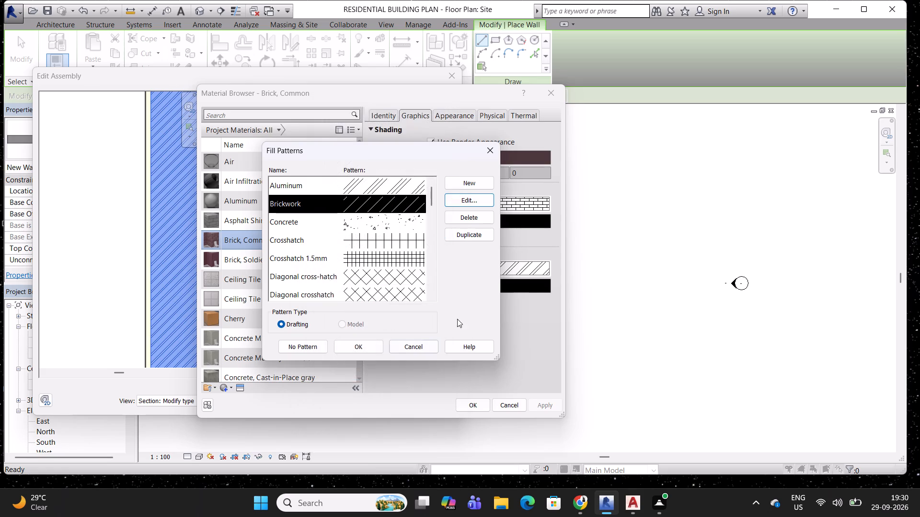
left_click(350, 347)
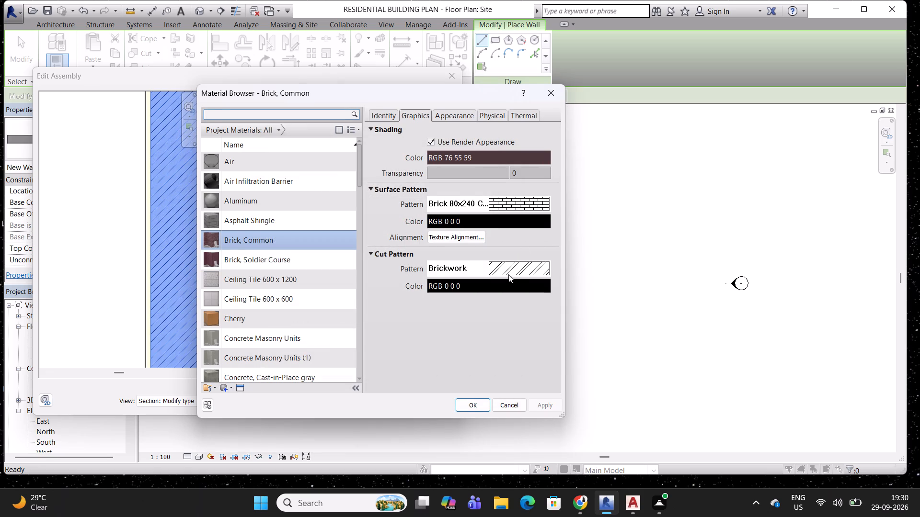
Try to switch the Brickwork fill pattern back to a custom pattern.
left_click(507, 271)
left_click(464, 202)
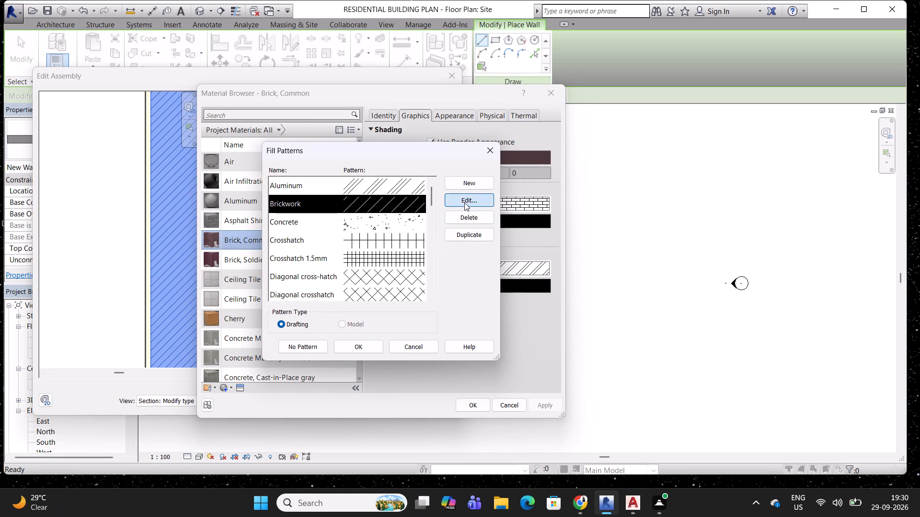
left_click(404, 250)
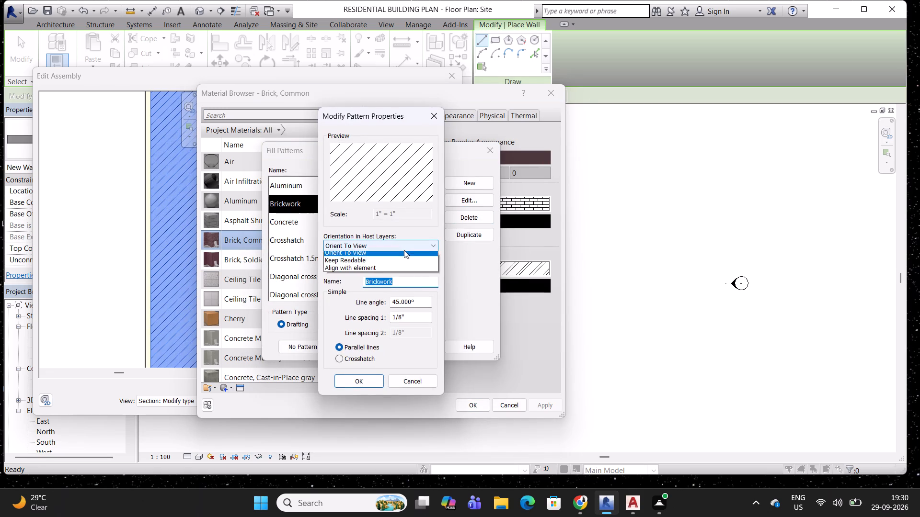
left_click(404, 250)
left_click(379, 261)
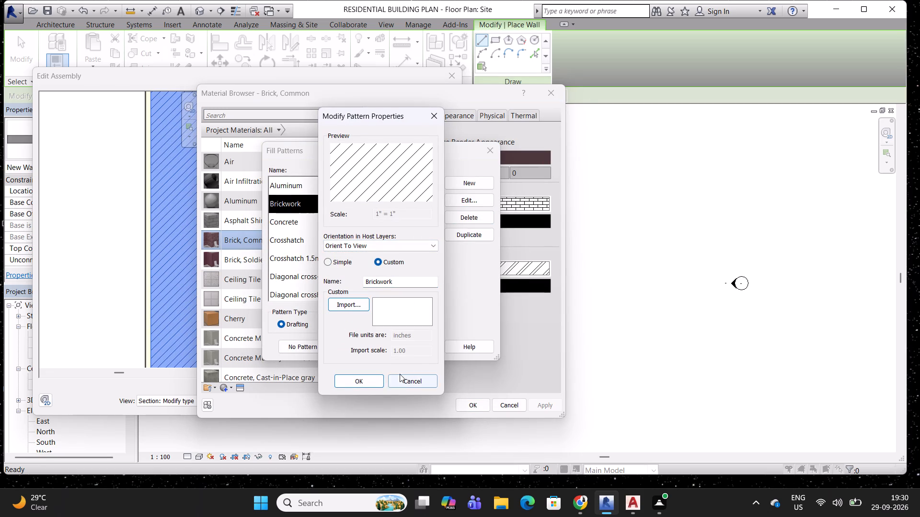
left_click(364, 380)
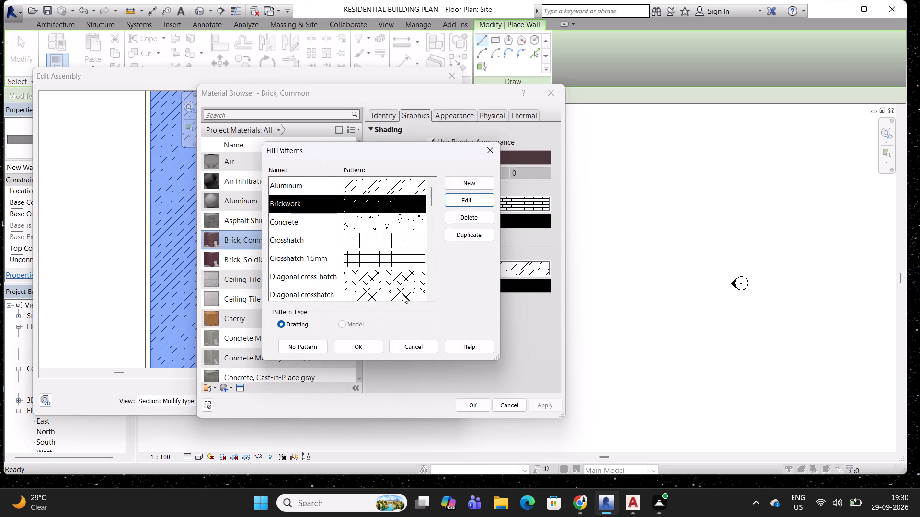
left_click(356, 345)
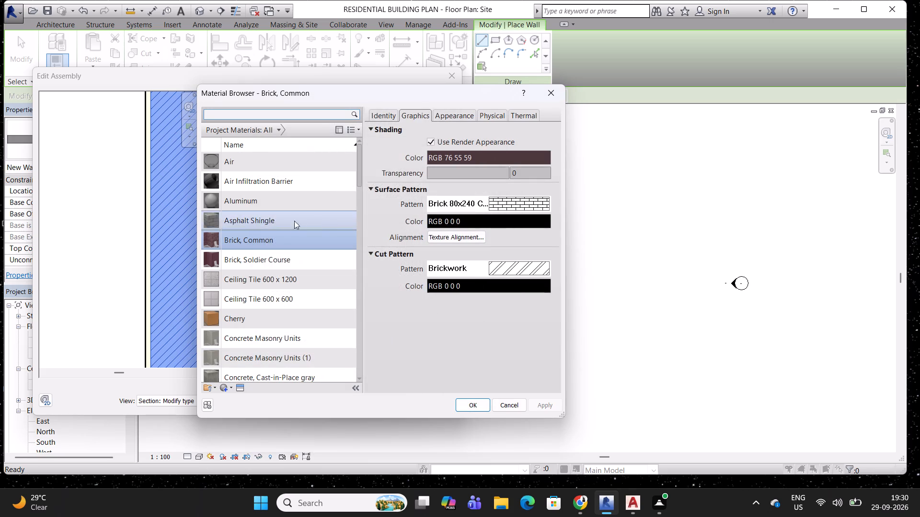
Apply the Aluminum drafting pattern as the Brick, Common material's cut pattern.
left_click(502, 269)
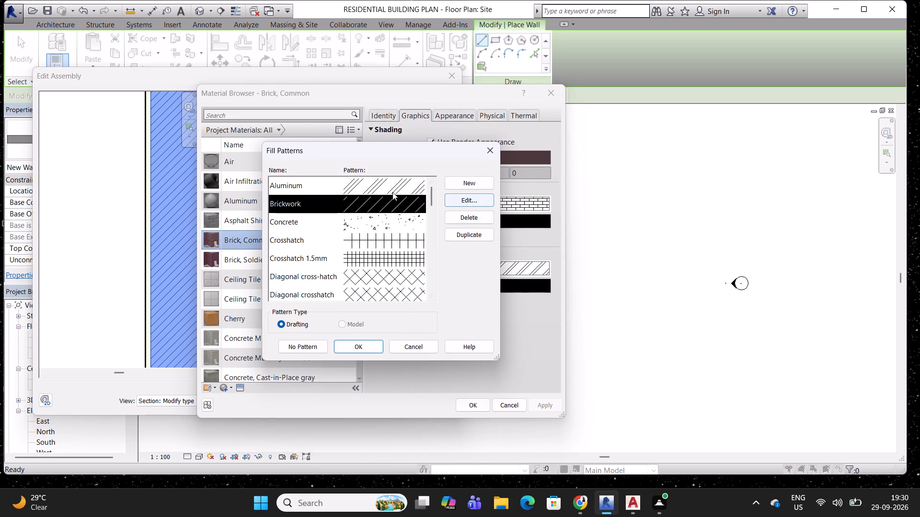
left_click(380, 190)
left_click(364, 347)
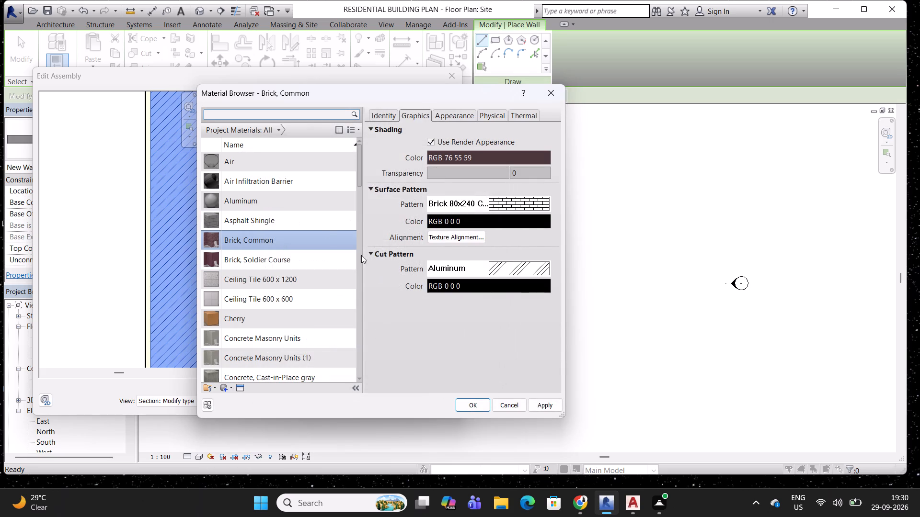
left_click(539, 406)
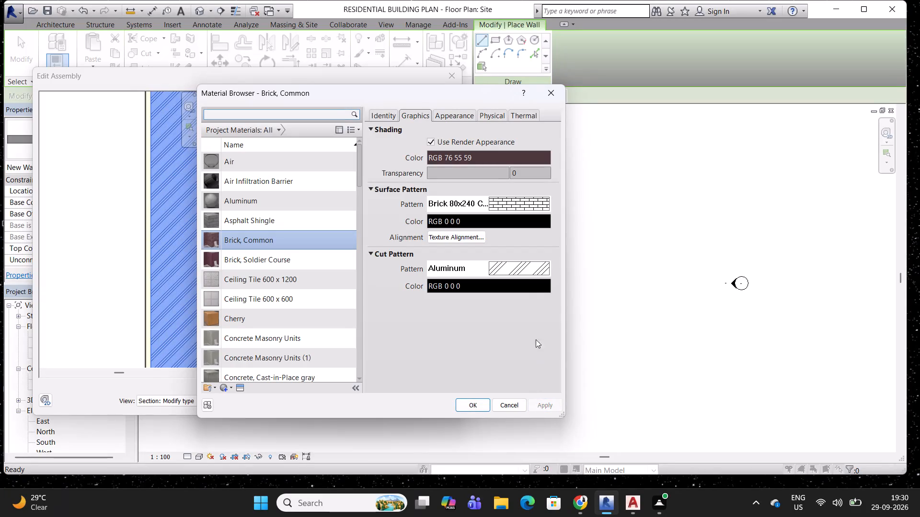
Duplicate the Brickwork drafting pattern as Brickwork 2 and set its orientation in host layers to Keep Readable.
left_click(511, 273)
left_click(373, 202)
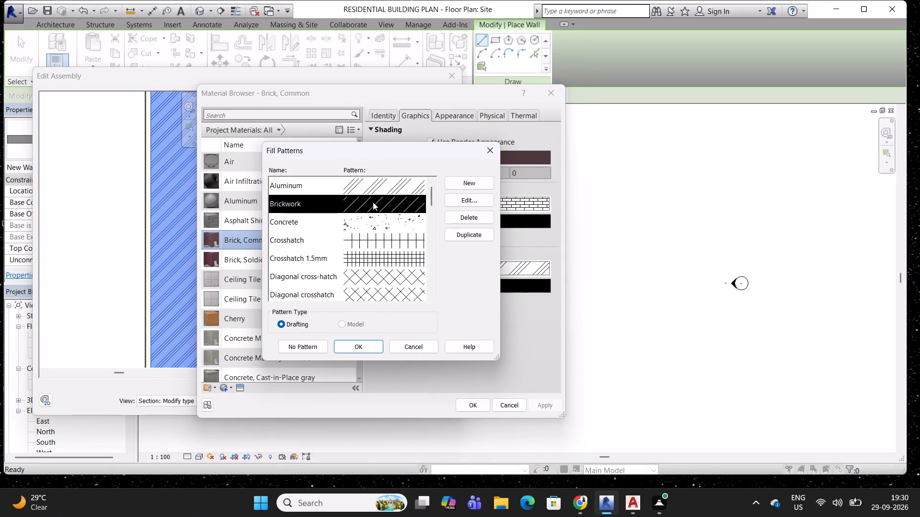
scroll(373, 202, "up", 1)
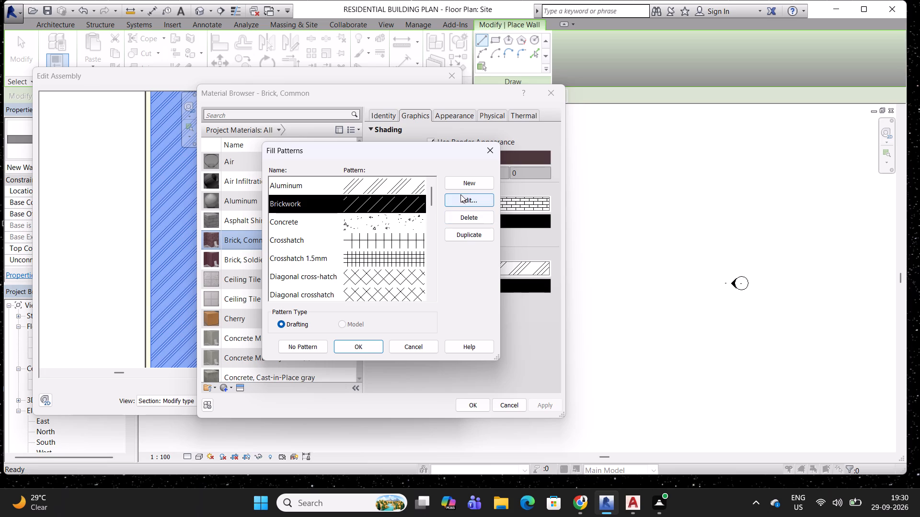
left_click(465, 233)
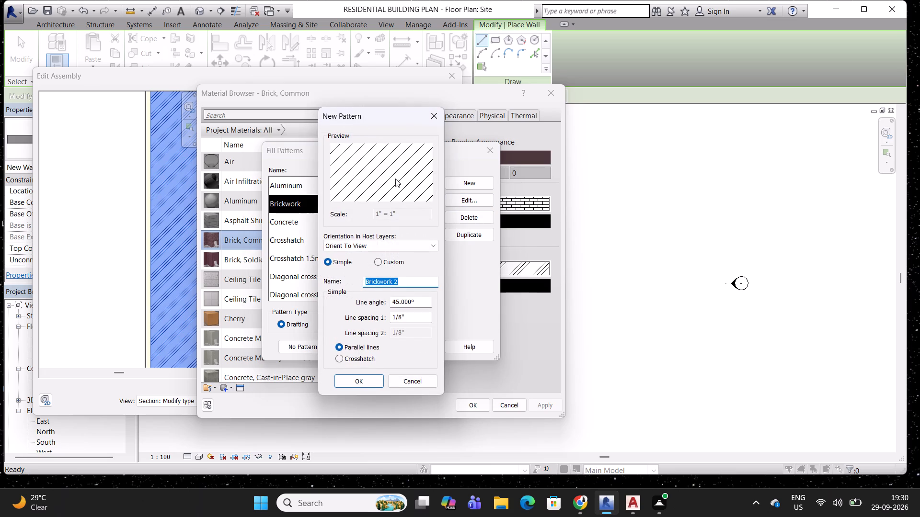
left_click(374, 250)
left_click(357, 261)
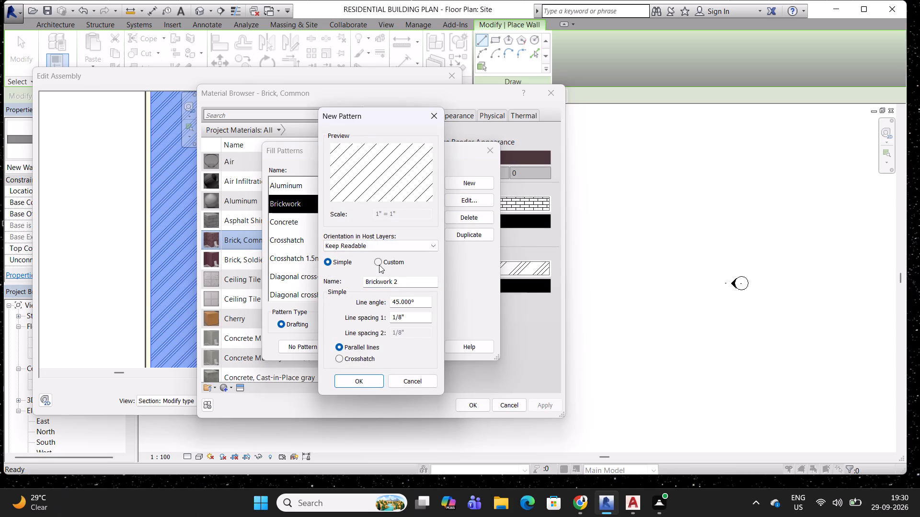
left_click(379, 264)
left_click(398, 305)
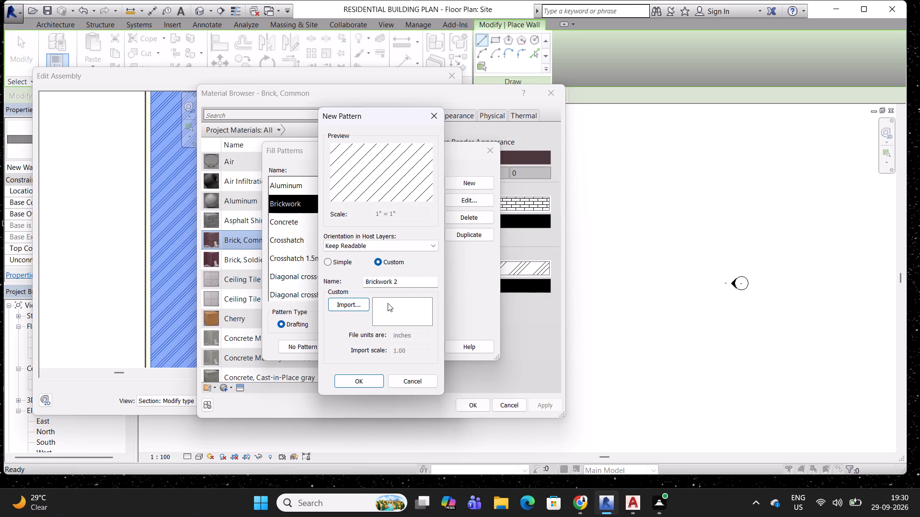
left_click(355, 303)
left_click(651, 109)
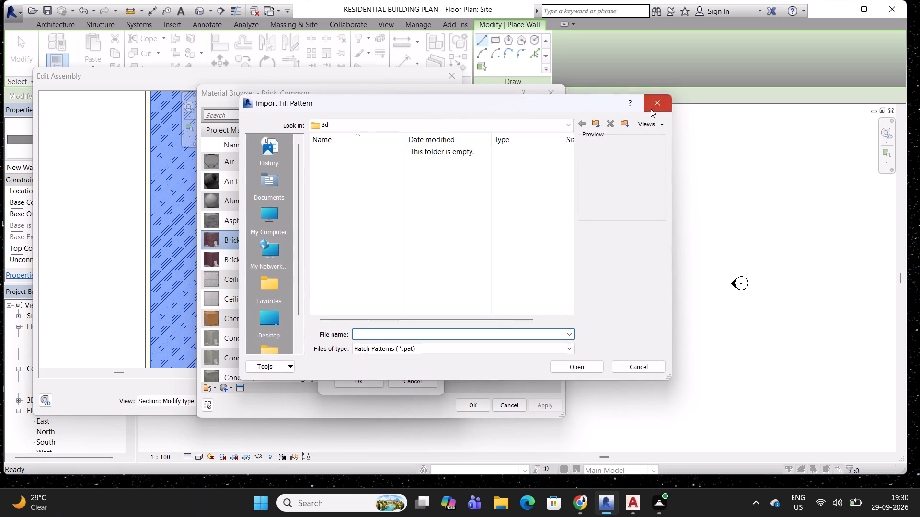
Apply the Brickwork 2 pattern as the Brick, Common material's cut pattern.
left_click(363, 379)
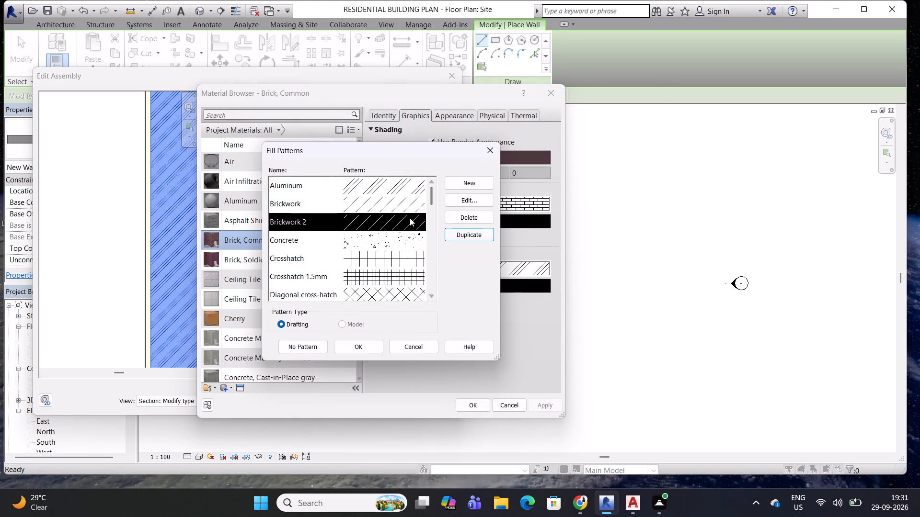
left_click(355, 345)
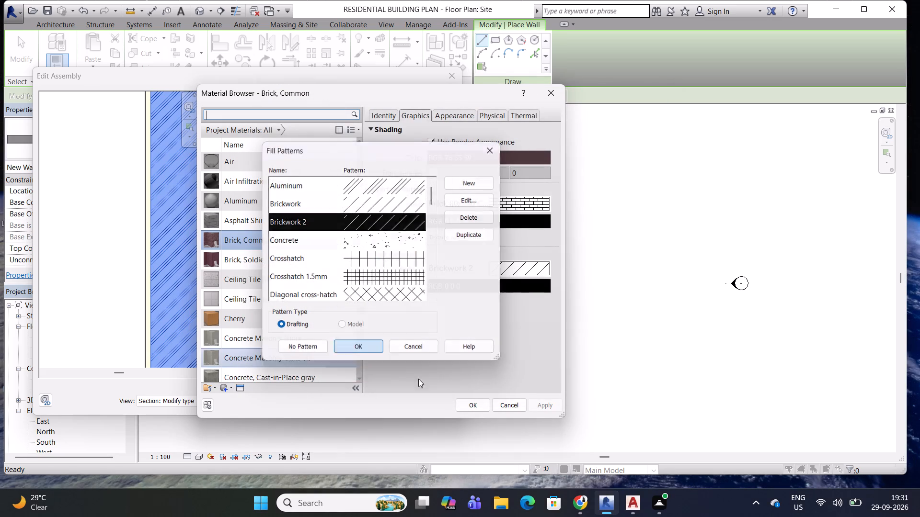
left_click(538, 406)
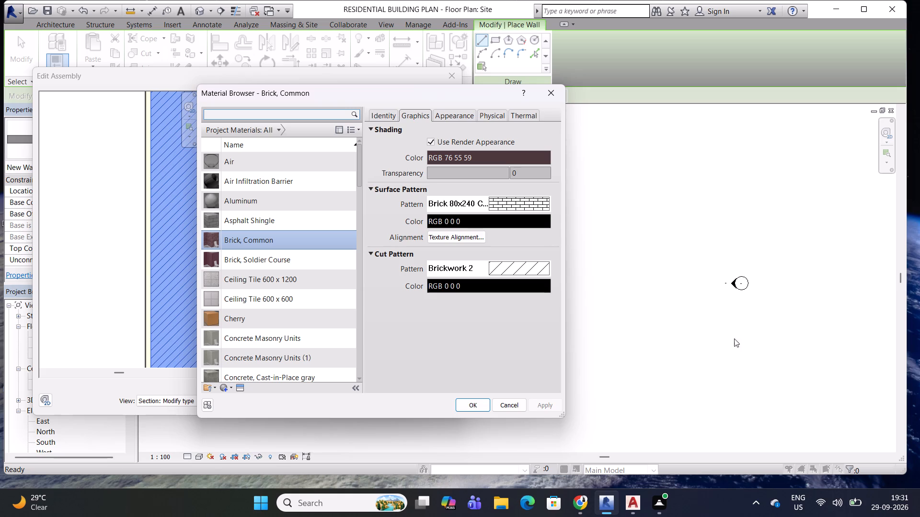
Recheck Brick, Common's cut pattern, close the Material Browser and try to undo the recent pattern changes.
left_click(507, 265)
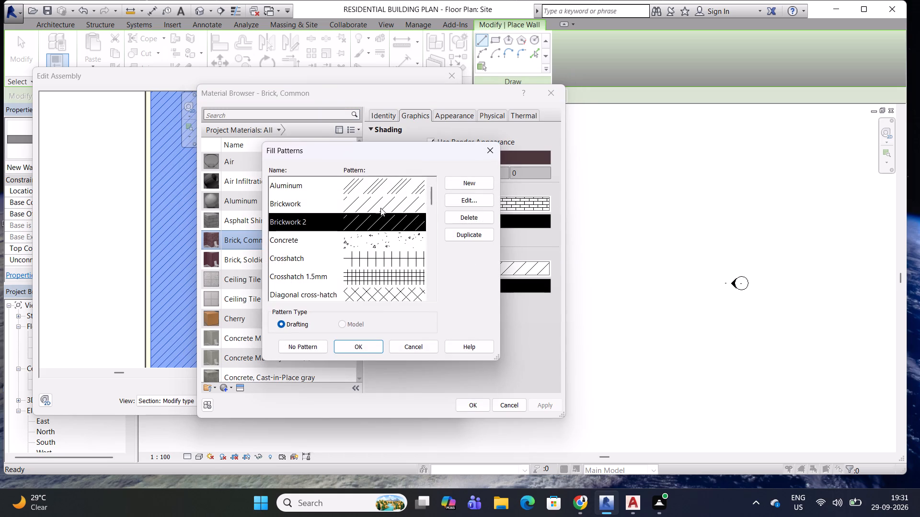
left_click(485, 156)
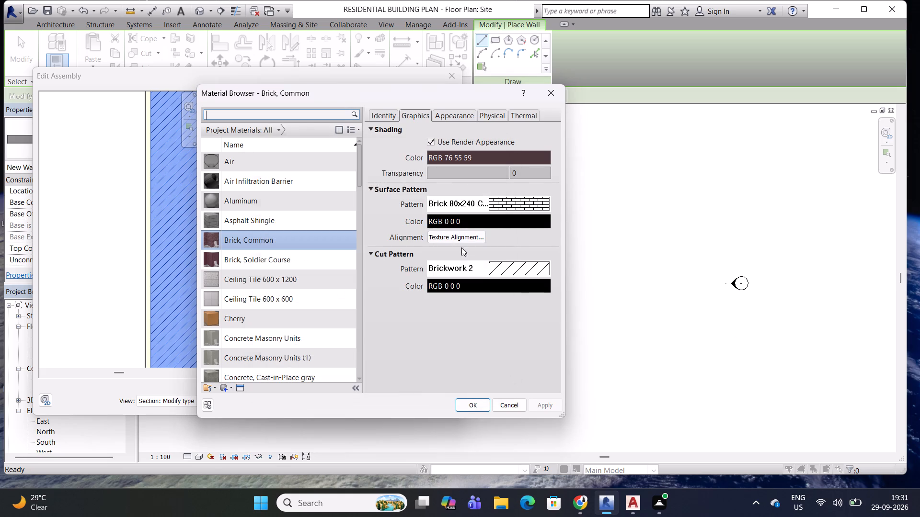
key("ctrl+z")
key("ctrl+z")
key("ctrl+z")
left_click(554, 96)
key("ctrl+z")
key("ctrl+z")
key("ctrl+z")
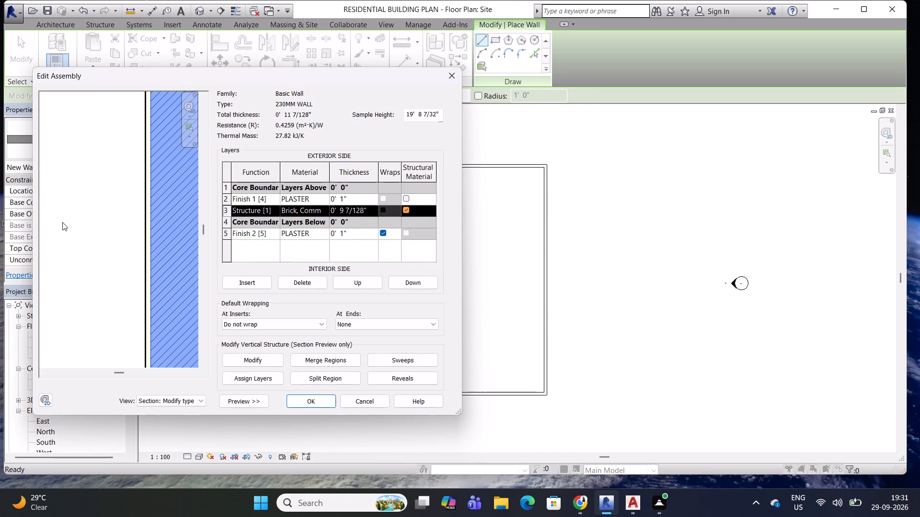
Pick Brick, Soldier Course as the material for the 230MM WALL's Structure [1] layer.
scroll(168, 227, "down", 6)
scroll(179, 150, "up", 15)
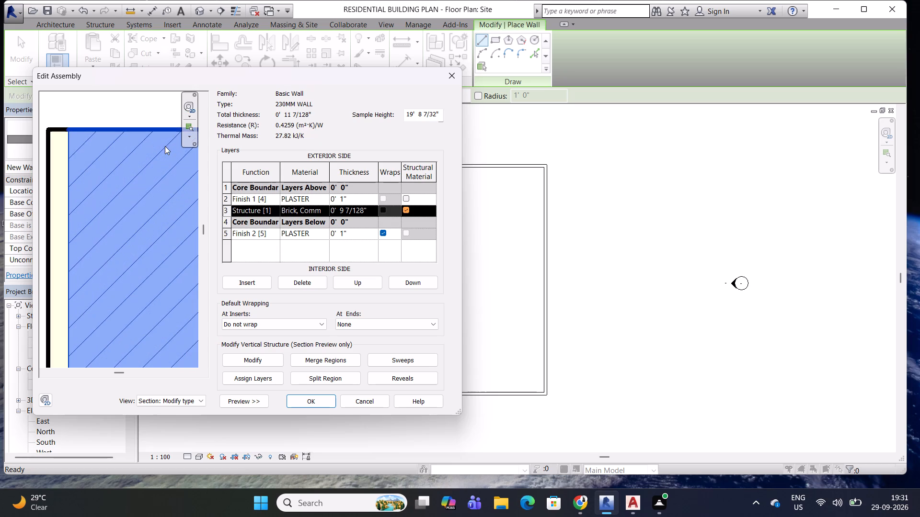
scroll(165, 146, "down", 11)
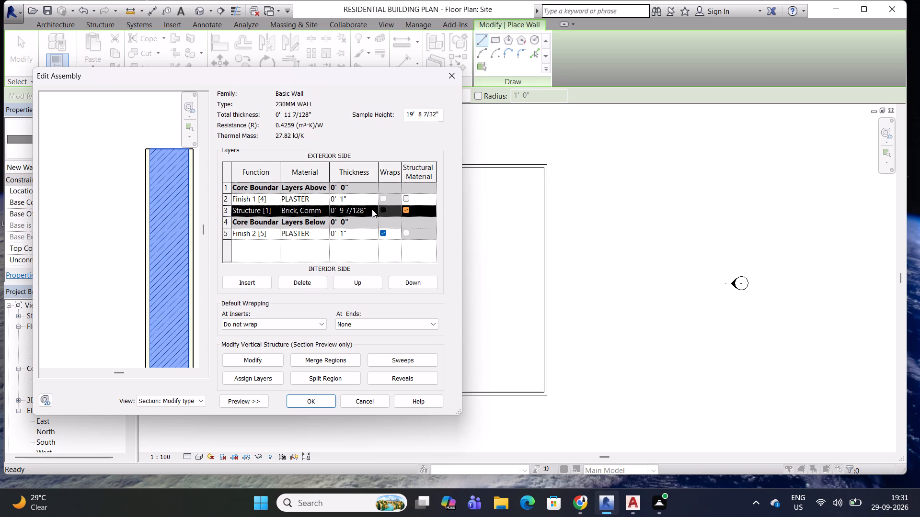
left_click(374, 209)
double_click(327, 210)
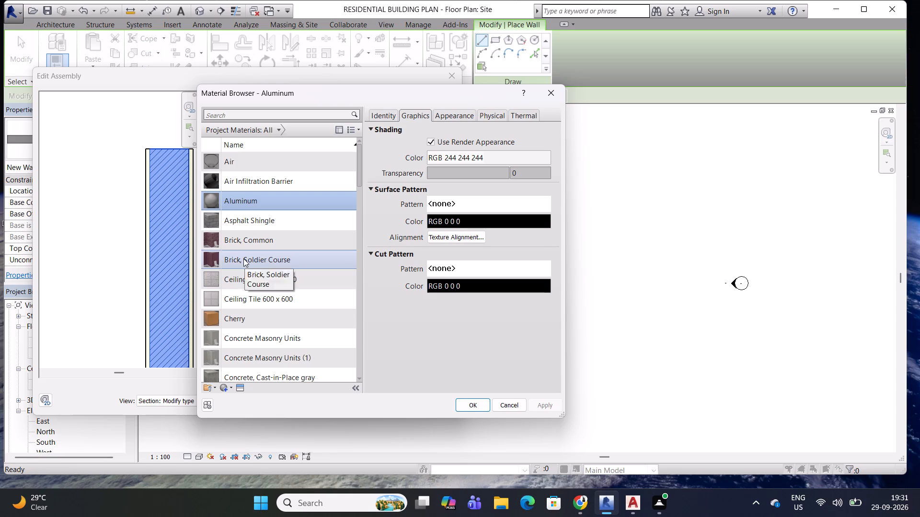
left_click(243, 258)
Edit the Brickwork fill pattern from Brick, Soldier Course's cut patterns, setting its orientation to Keep Readable.
left_click(513, 270)
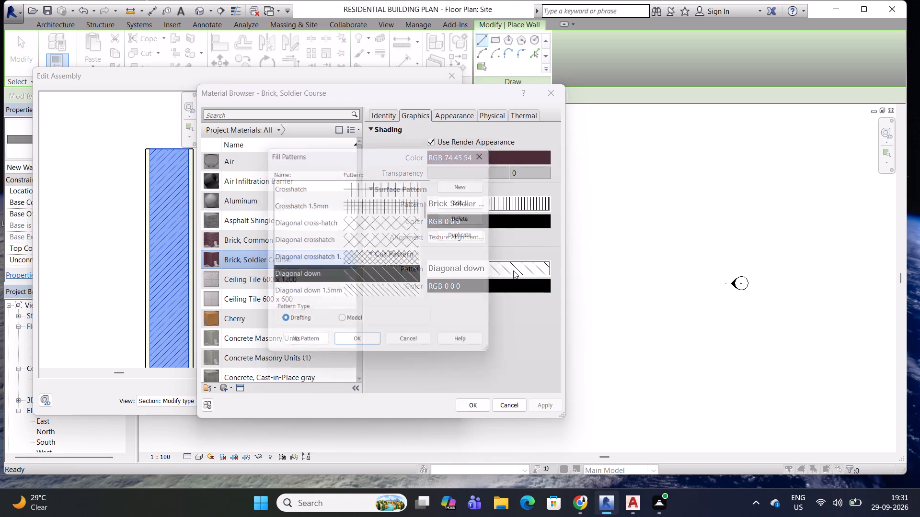
scroll(375, 238, "up", 9)
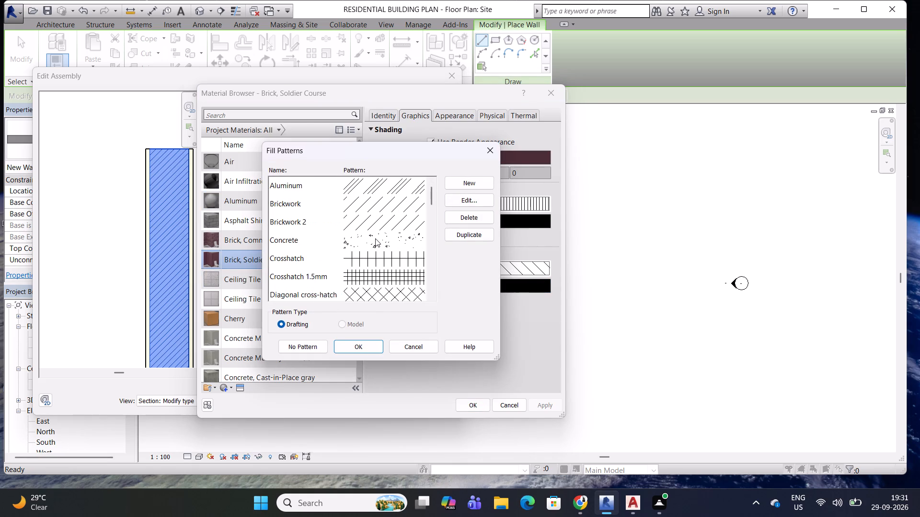
scroll(375, 238, "up", 4)
left_click(374, 206)
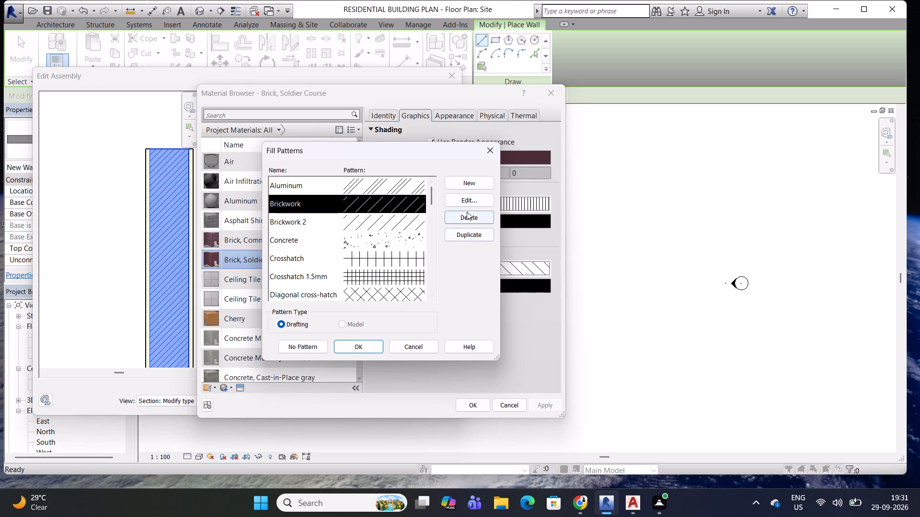
left_click(465, 199)
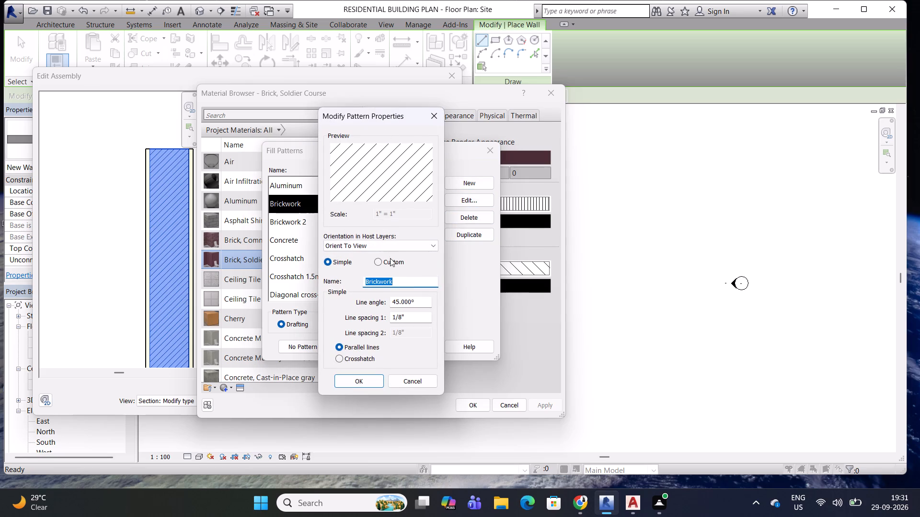
left_click(434, 243)
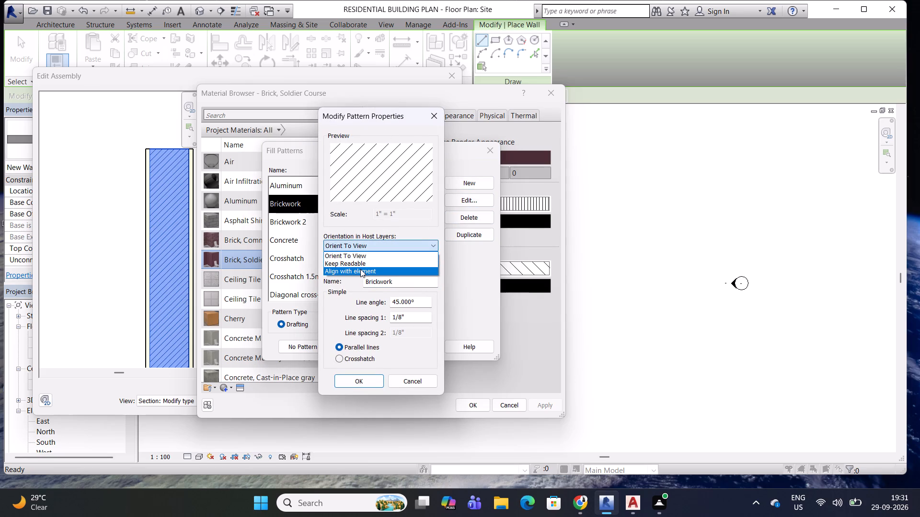
left_click(365, 269)
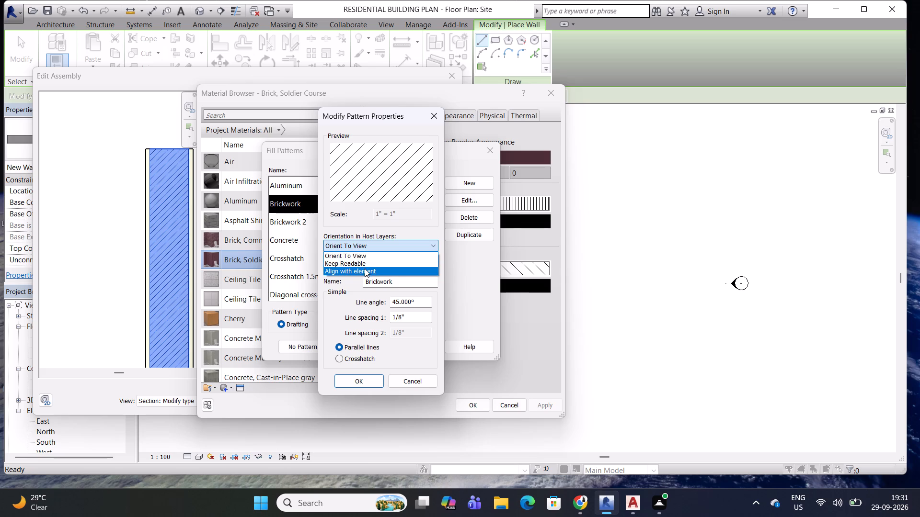
left_click(391, 246)
left_click(361, 263)
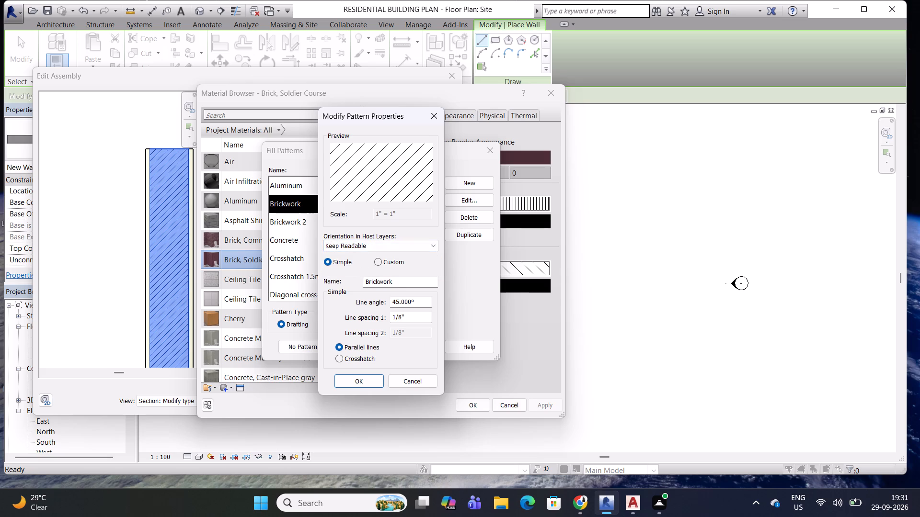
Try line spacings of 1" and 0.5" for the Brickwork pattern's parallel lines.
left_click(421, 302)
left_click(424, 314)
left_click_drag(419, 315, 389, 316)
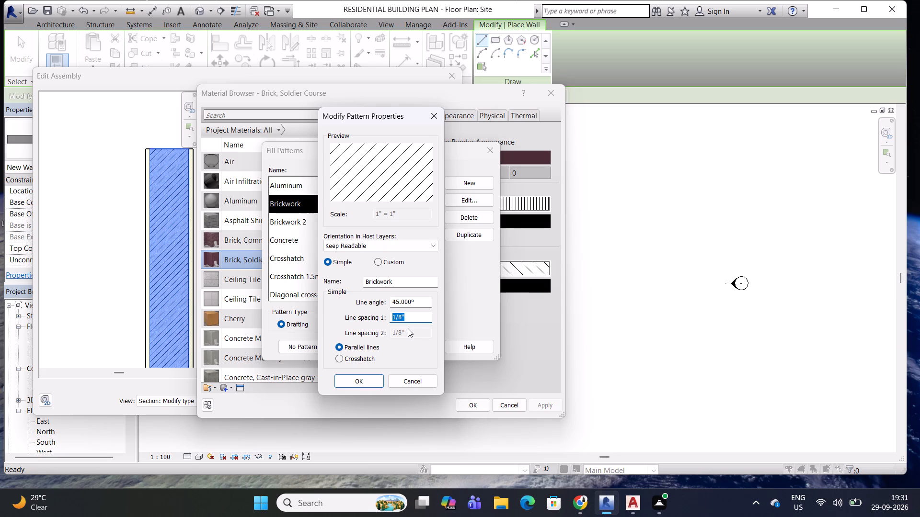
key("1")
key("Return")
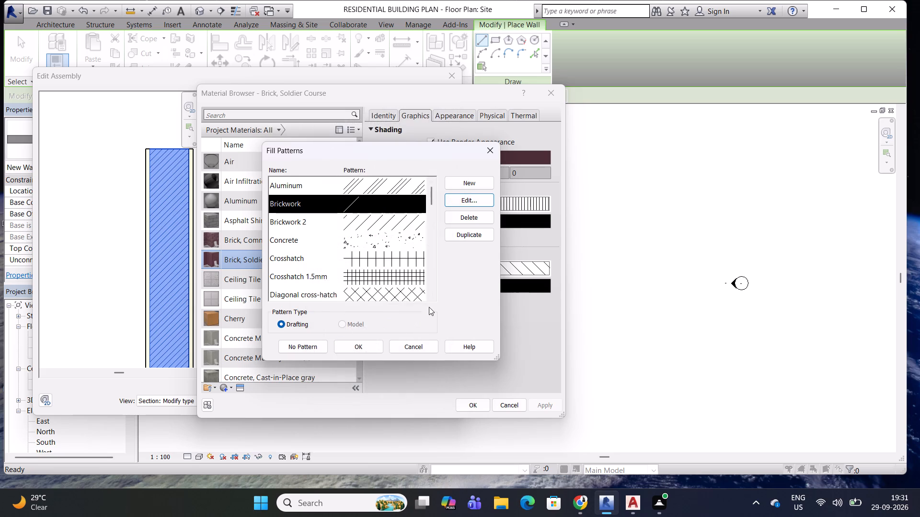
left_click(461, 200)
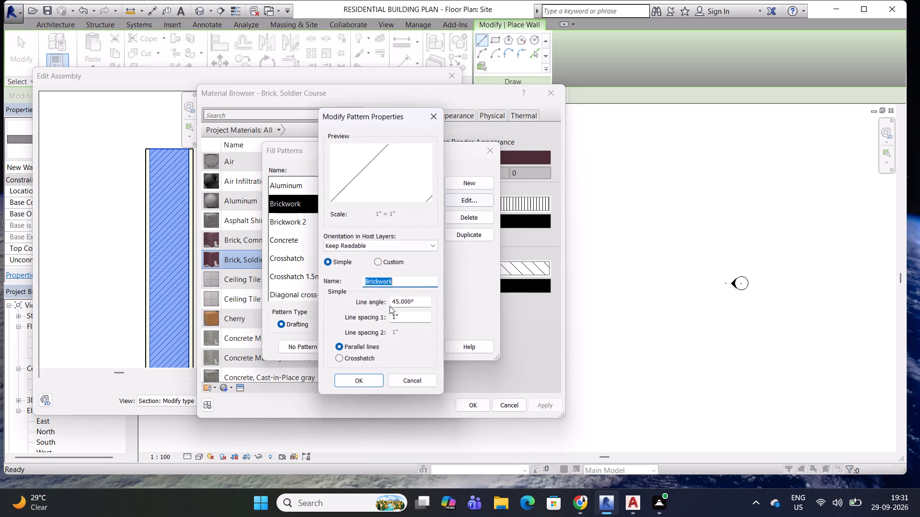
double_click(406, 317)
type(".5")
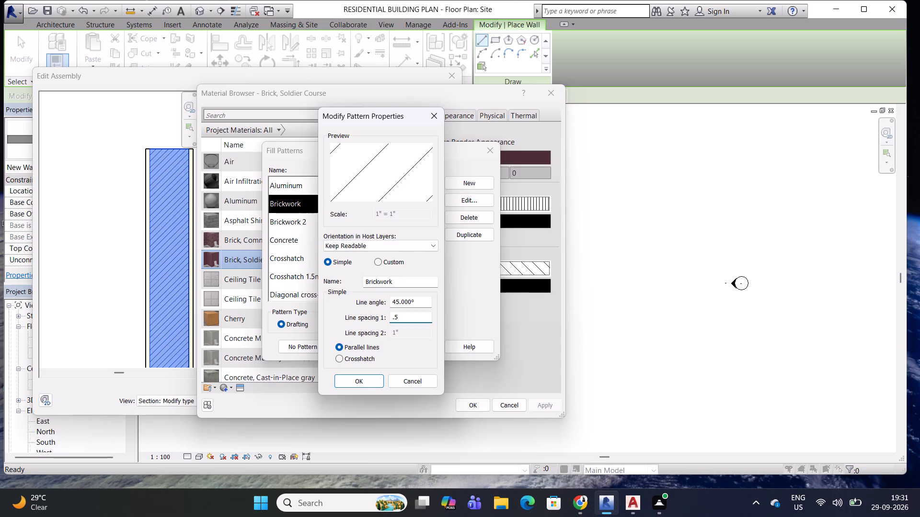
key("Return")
Set the Brickwork pattern's line spacing to 0.1".
left_click(461, 201)
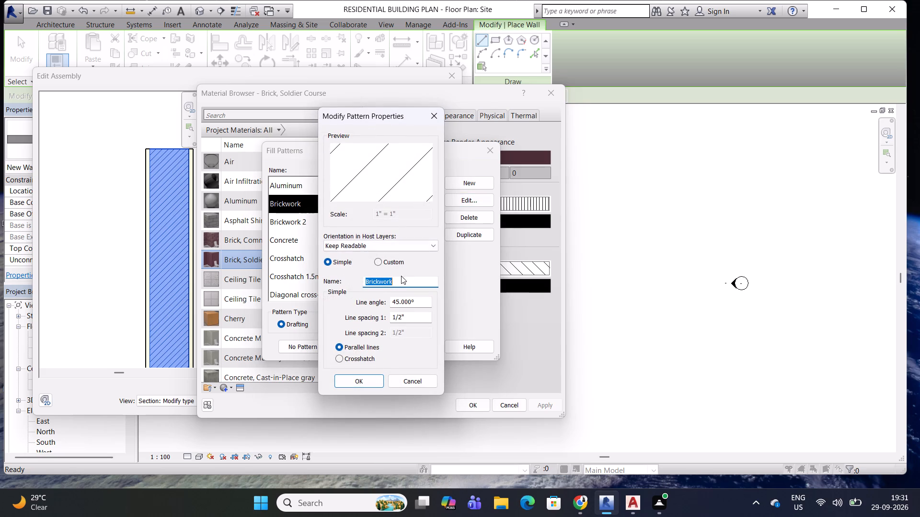
left_click_drag(409, 316, 391, 319)
type(".1")
key("Return")
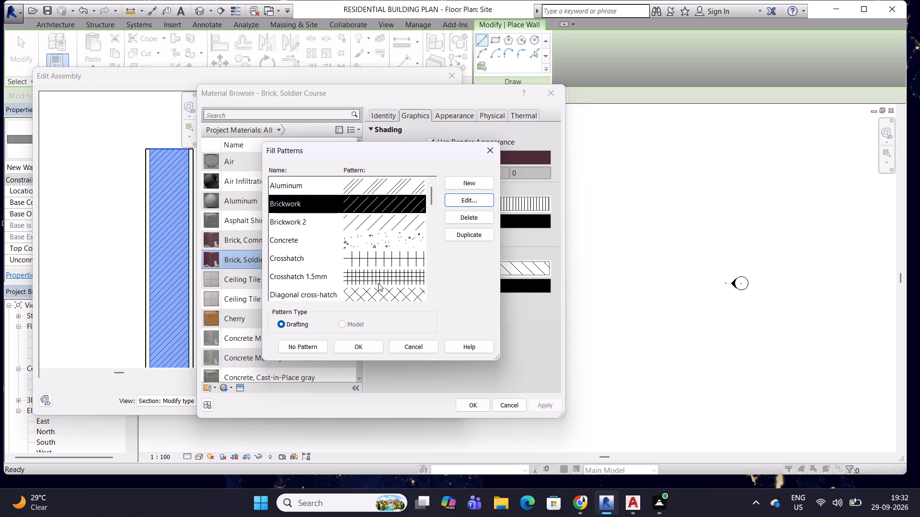
Choose the Solid fill drafting pattern as the Brick, Soldier Course material's cut pattern.
scroll(378, 283, "down", 2)
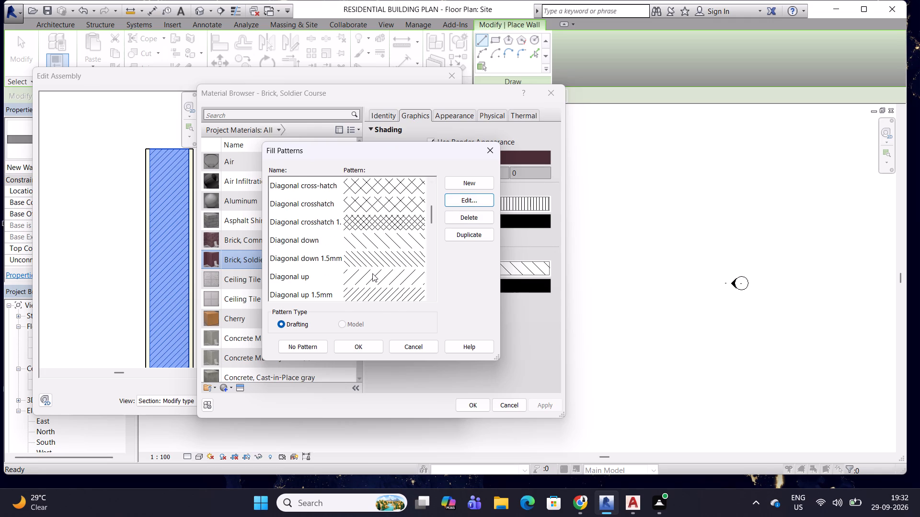
scroll(364, 265, "down", 6)
scroll(362, 258, "up", 2)
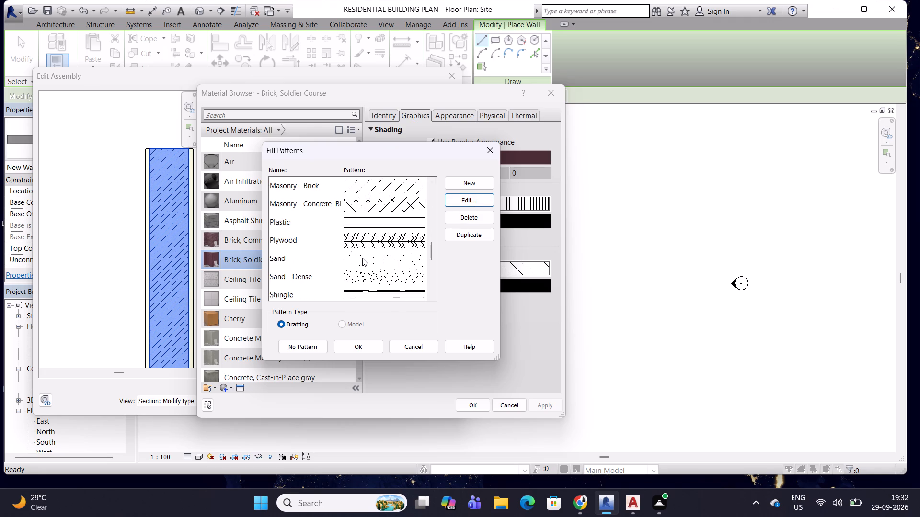
scroll(362, 258, "down", 3)
scroll(363, 215, "up", 1)
left_click(365, 207)
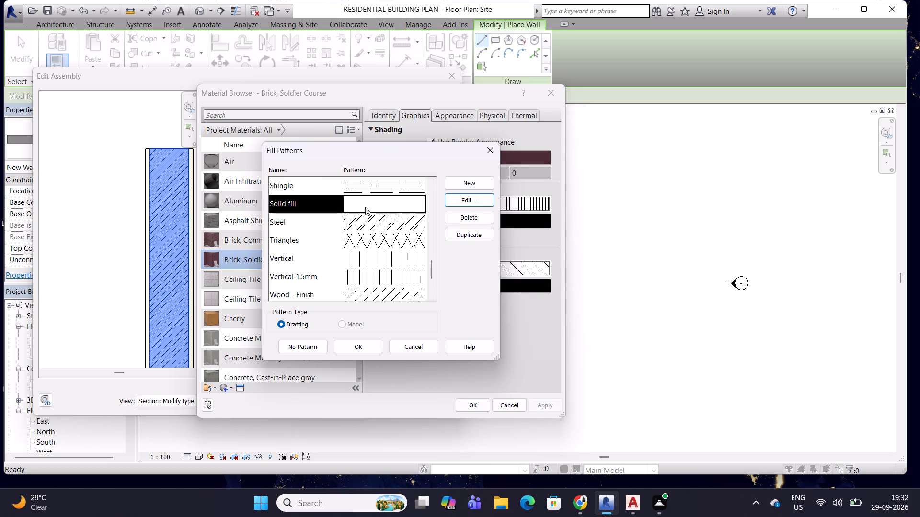
left_click(348, 349)
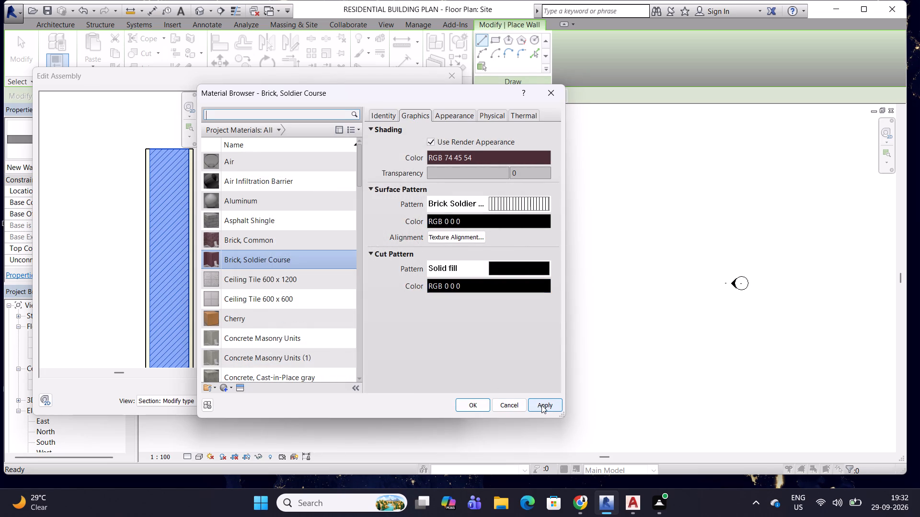
Set the Brick, Soldier Course material's surface pattern to the Brick 80x240 CSR model pattern and accept the material.
left_click(523, 202)
scroll(371, 217, "up", 9)
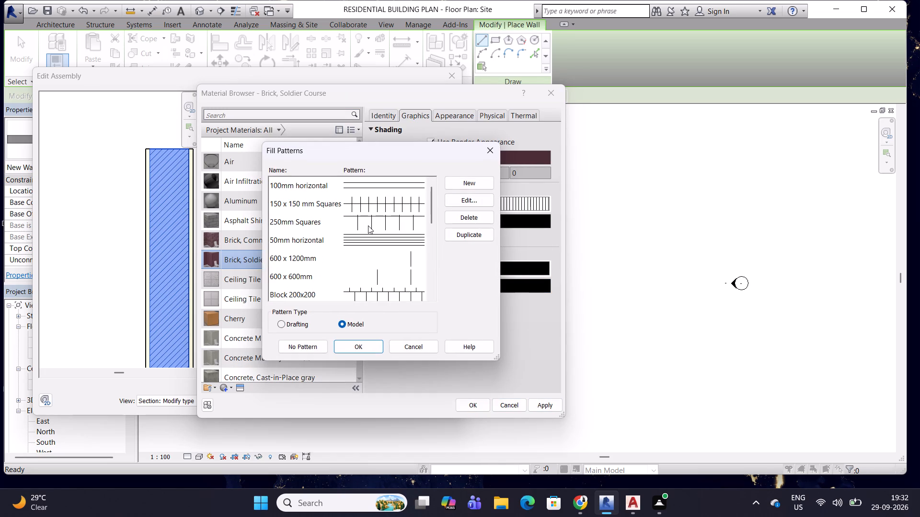
scroll(368, 225, "up", 14)
scroll(316, 231, "down", 5)
scroll(318, 237, "up", 2)
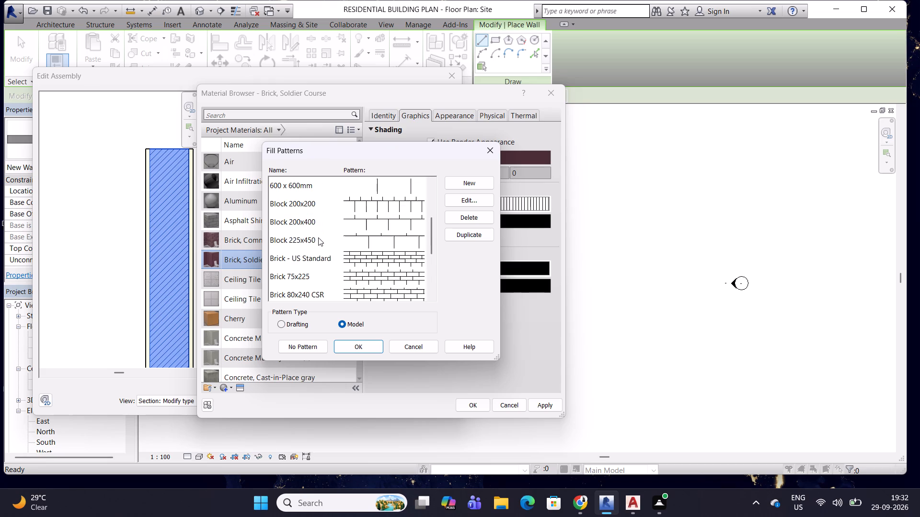
scroll(330, 237, "down", 1)
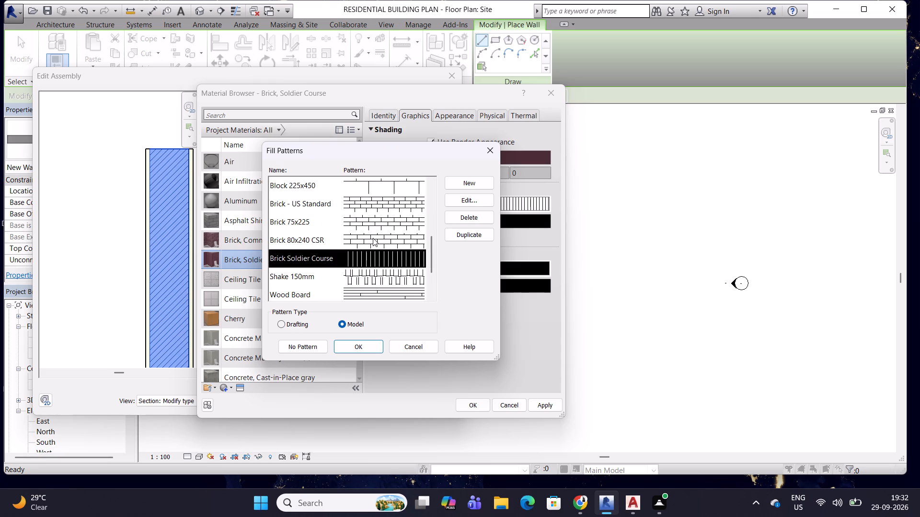
left_click(381, 240)
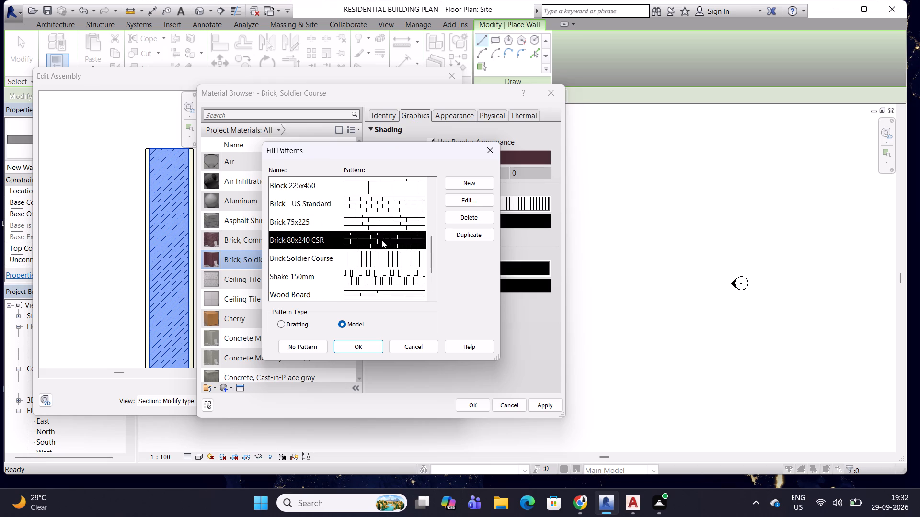
left_click(358, 345)
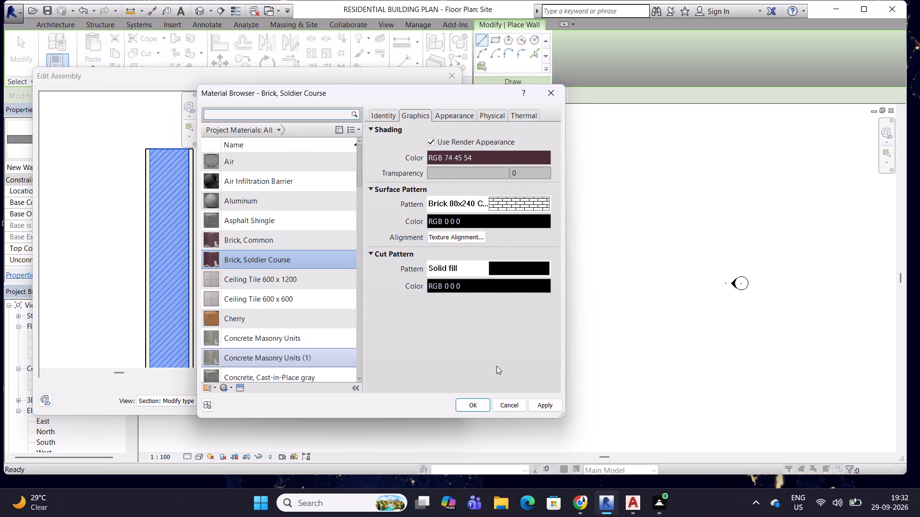
left_click(539, 404)
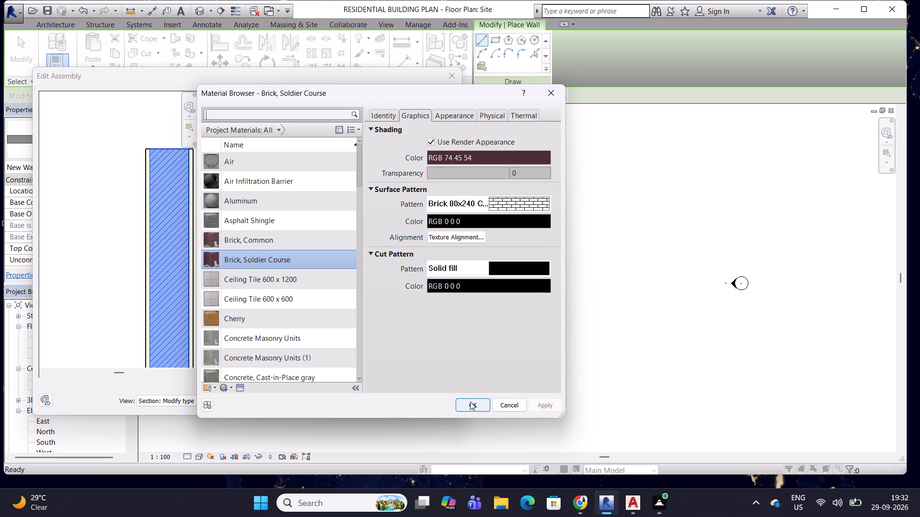
left_click(465, 405)
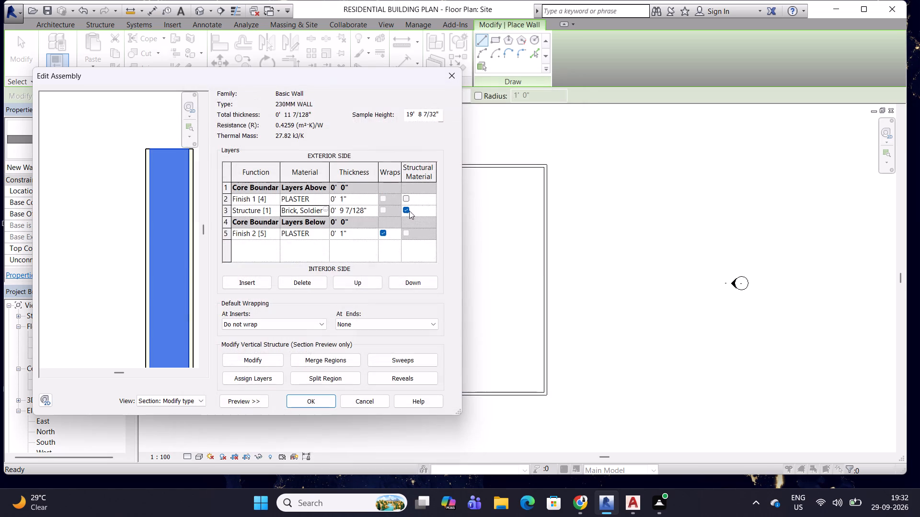
Reopen the brick structure layer's material and open its cut pattern choices.
scroll(322, 193, "down", 2)
left_click(176, 223)
left_click(325, 210)
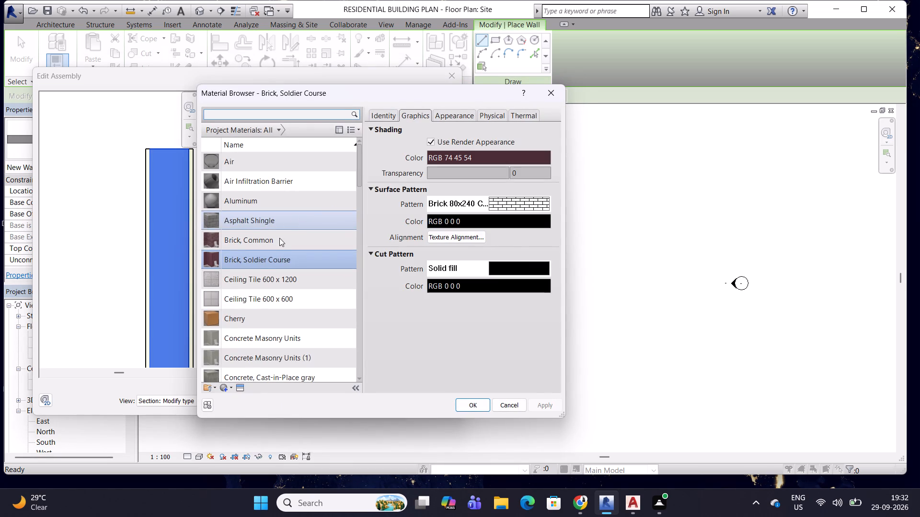
left_click(508, 265)
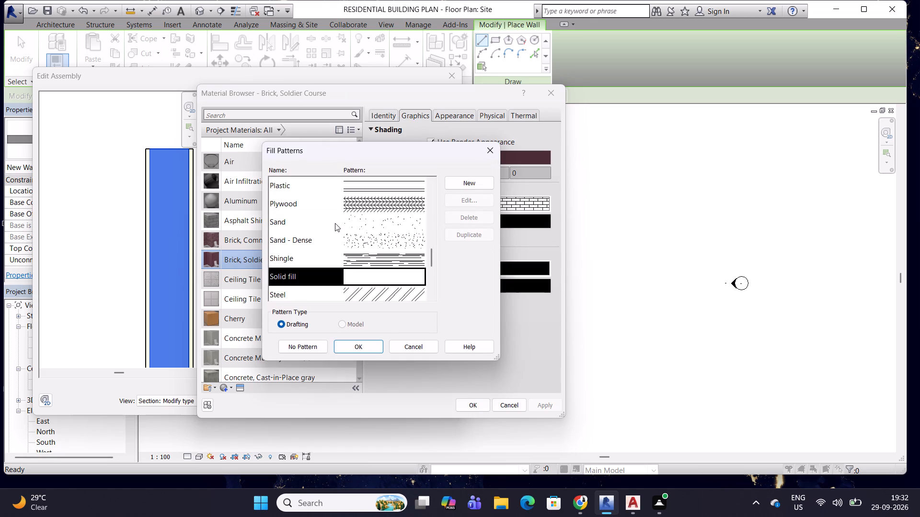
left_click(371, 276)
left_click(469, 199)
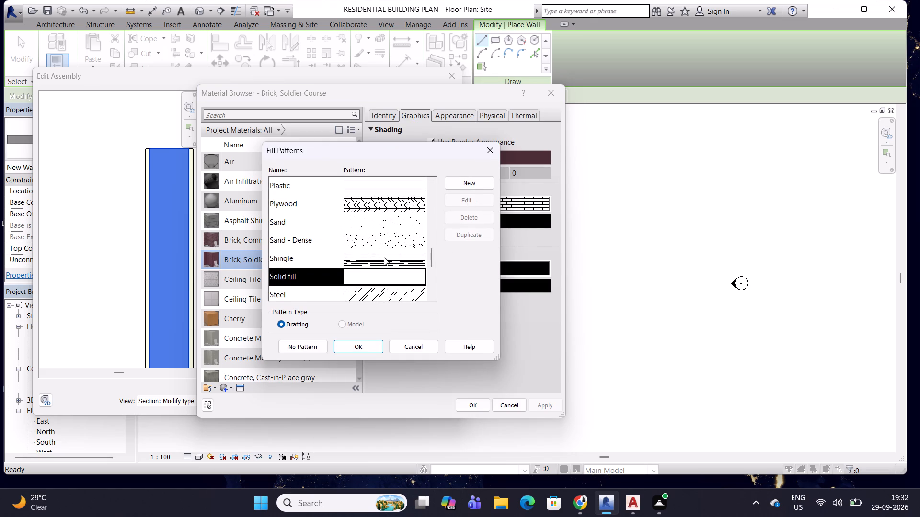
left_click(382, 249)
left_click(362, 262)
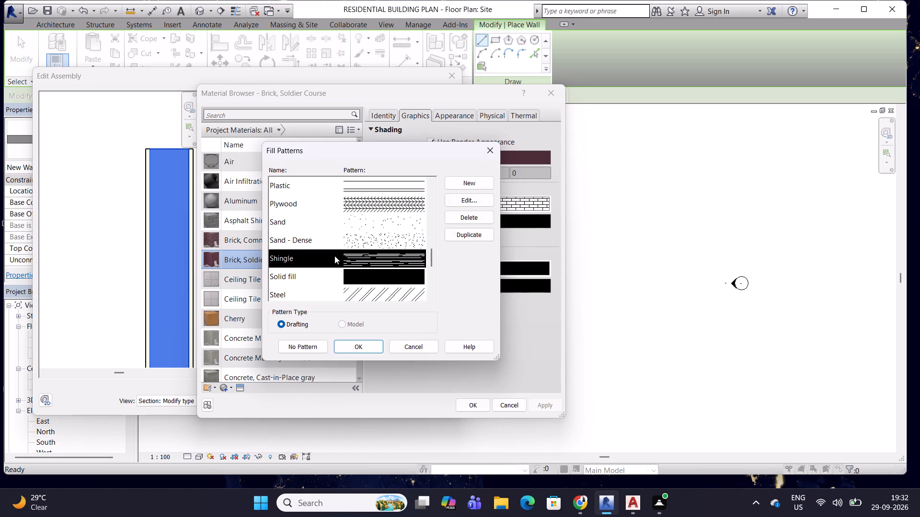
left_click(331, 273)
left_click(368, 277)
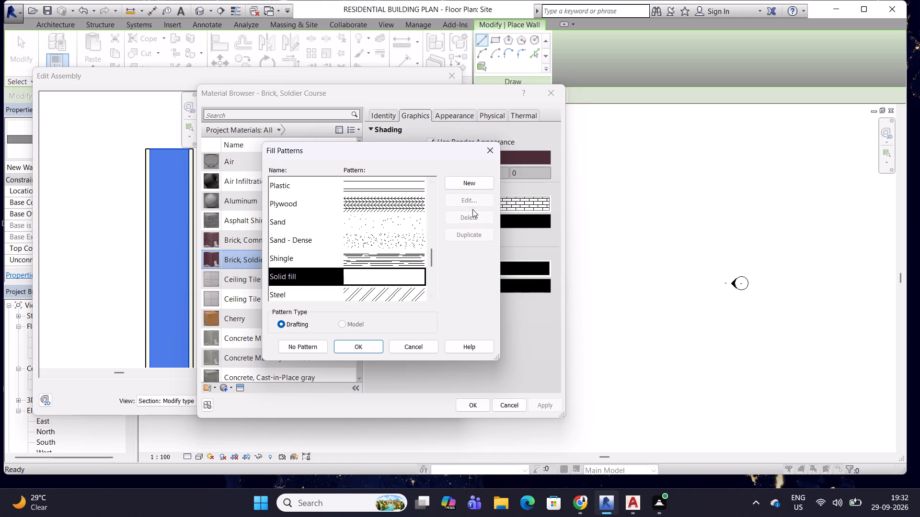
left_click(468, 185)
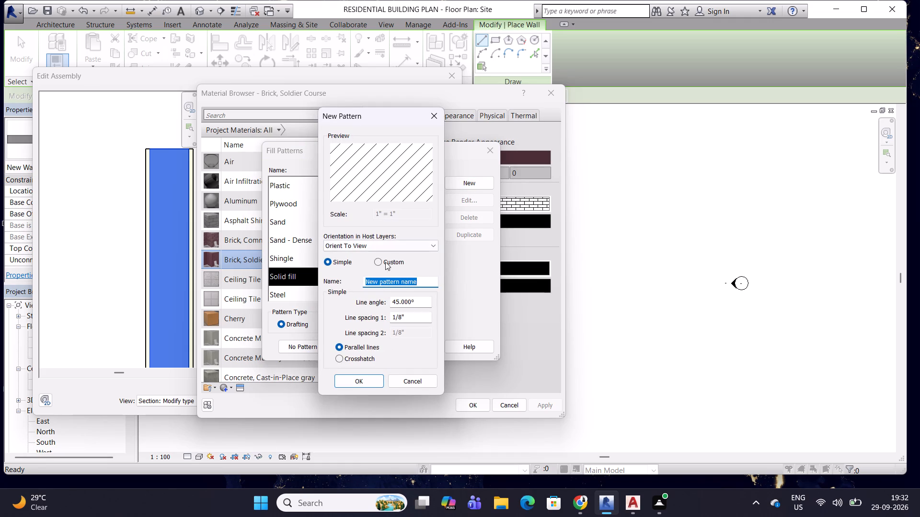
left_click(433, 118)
Set the Brick, Soldier Course material's cut pattern to the Brickwork drafting pattern and accept the material.
scroll(353, 206, "up", 9)
scroll(368, 225, "down", 3)
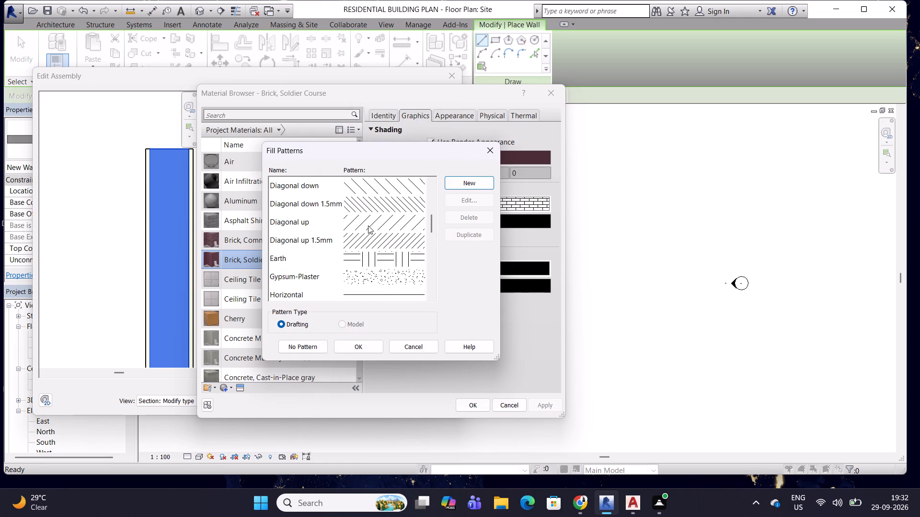
scroll(368, 225, "down", 1)
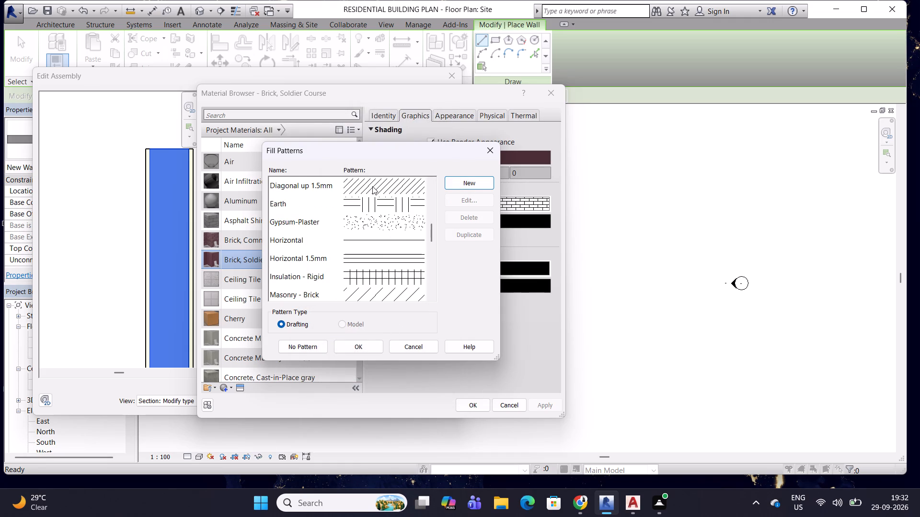
scroll(361, 228, "up", 14)
left_click(368, 201)
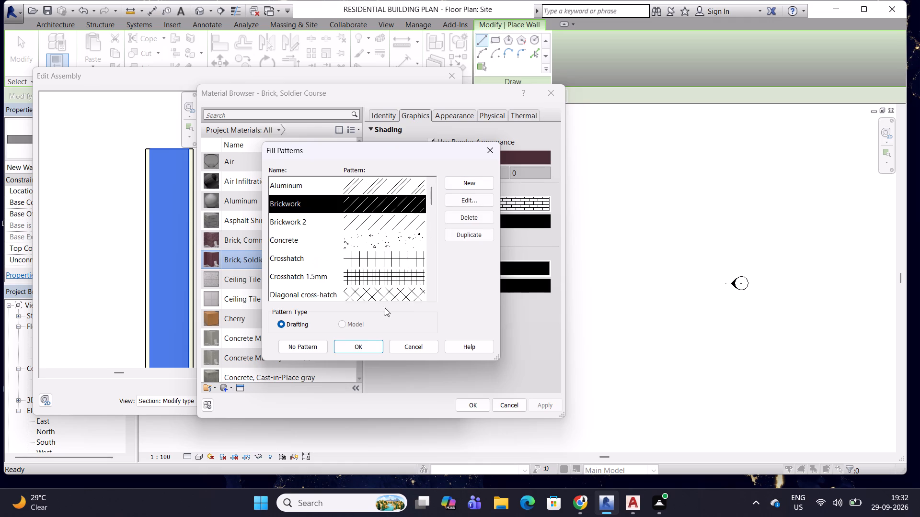
left_click(356, 345)
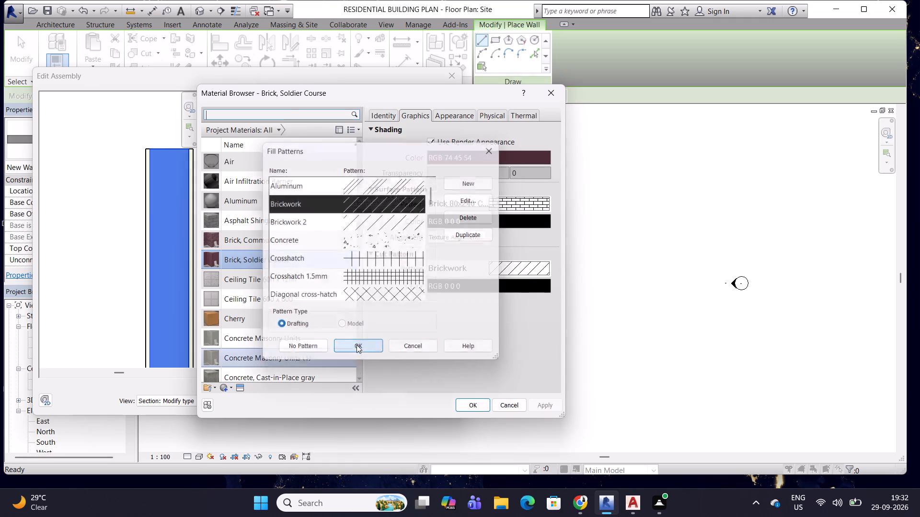
left_click(540, 402)
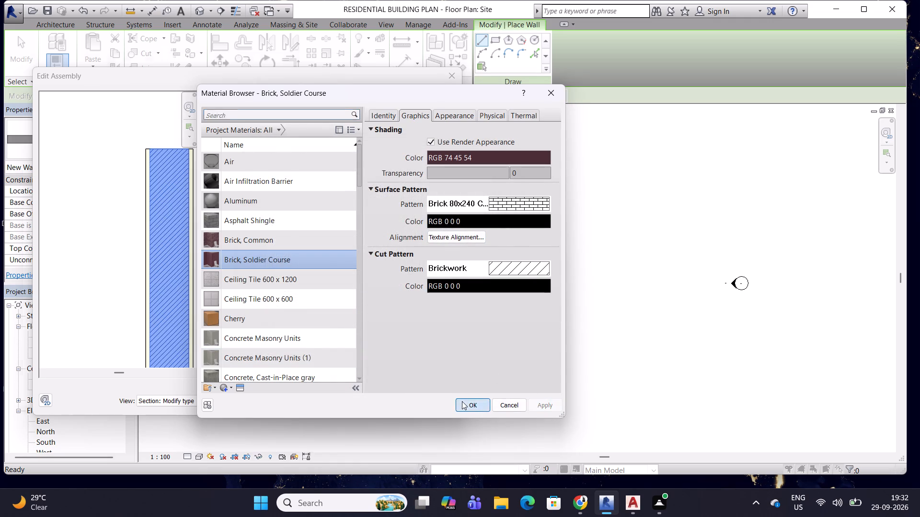
left_click(462, 401)
Reopen the material of the 230MM WALL's brick structure layer.
scroll(252, 218, "down", 2)
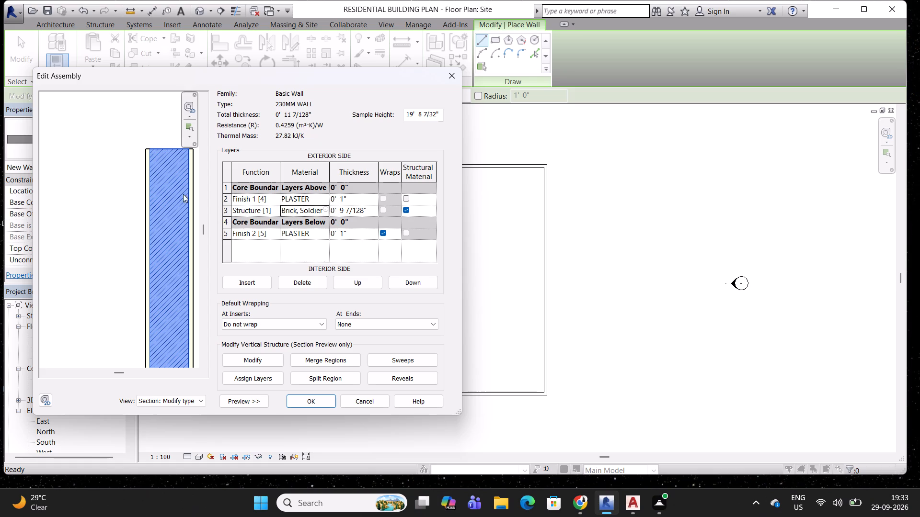
left_click(257, 402)
left_click(161, 398)
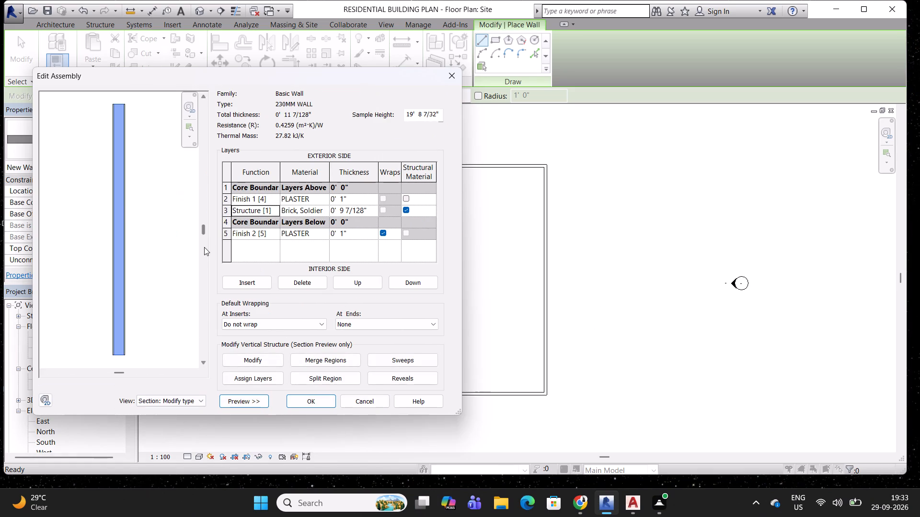
scroll(113, 195, "up", 15)
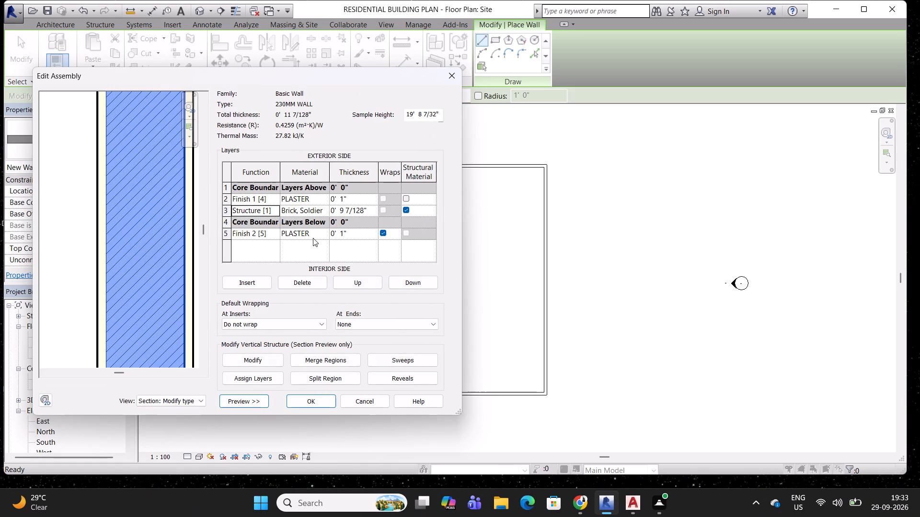
left_click(326, 209)
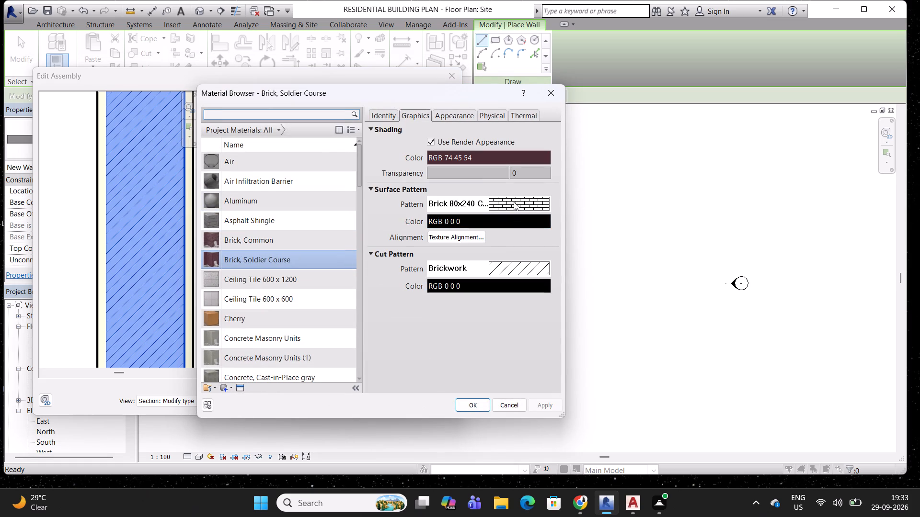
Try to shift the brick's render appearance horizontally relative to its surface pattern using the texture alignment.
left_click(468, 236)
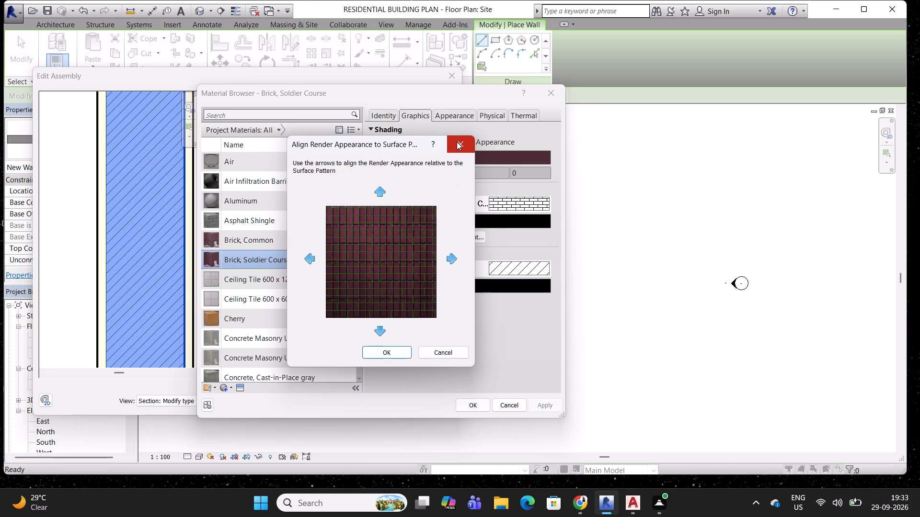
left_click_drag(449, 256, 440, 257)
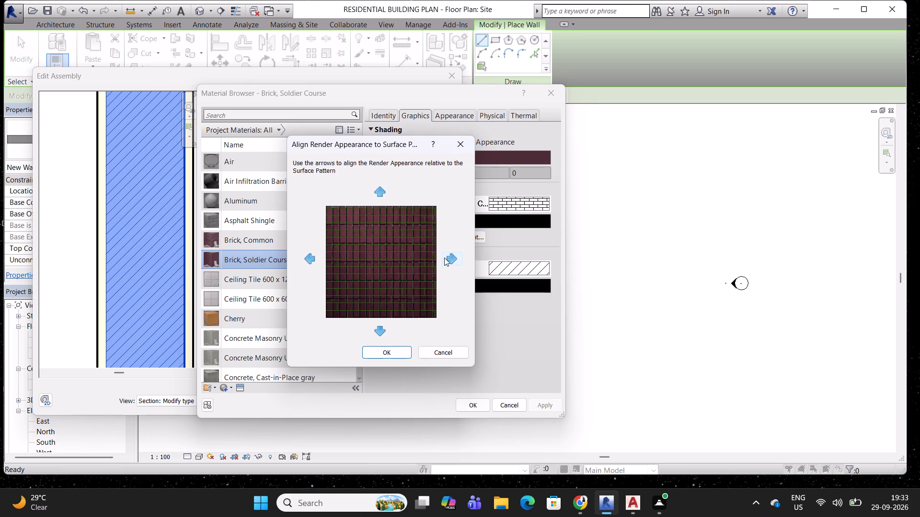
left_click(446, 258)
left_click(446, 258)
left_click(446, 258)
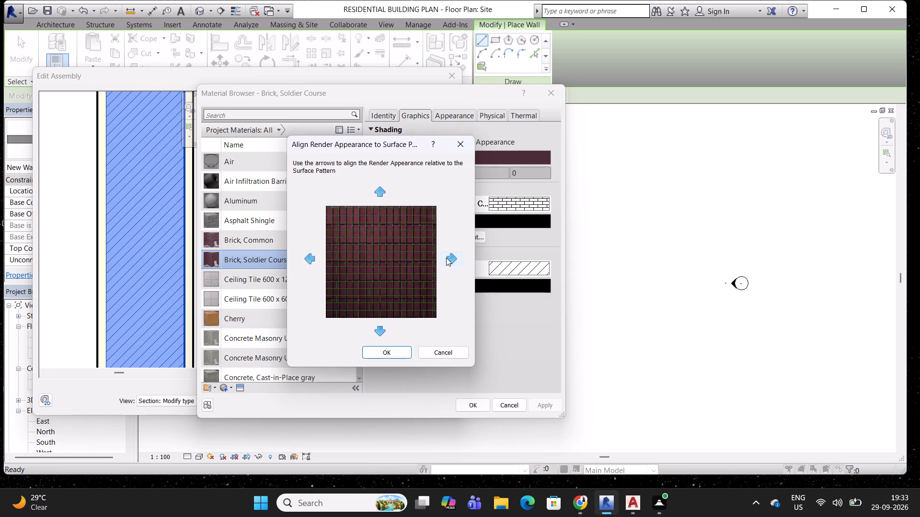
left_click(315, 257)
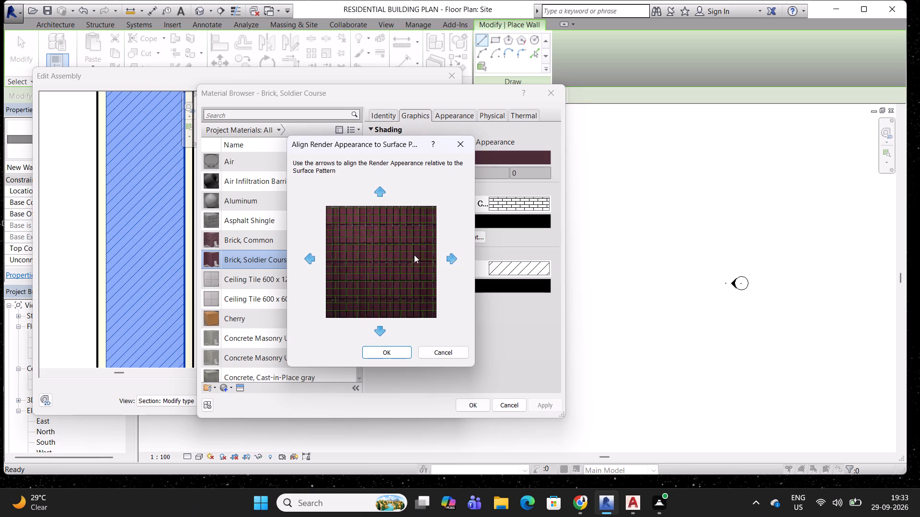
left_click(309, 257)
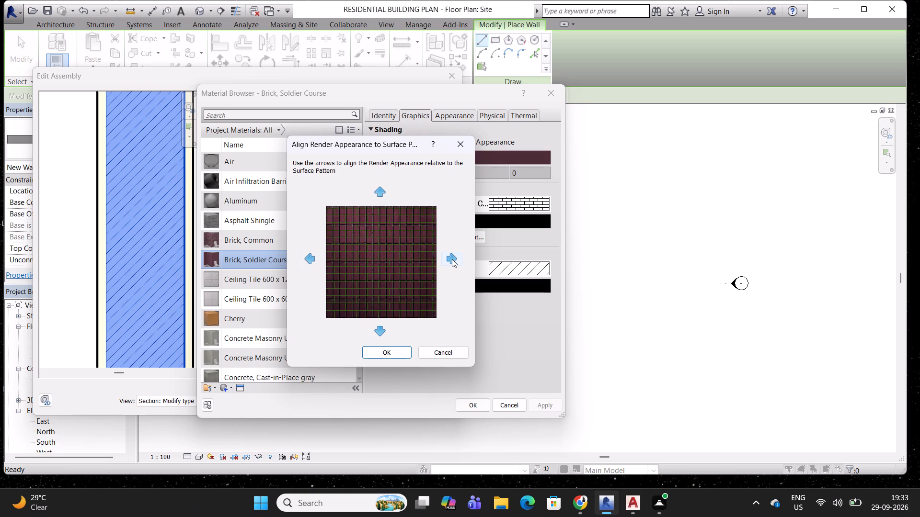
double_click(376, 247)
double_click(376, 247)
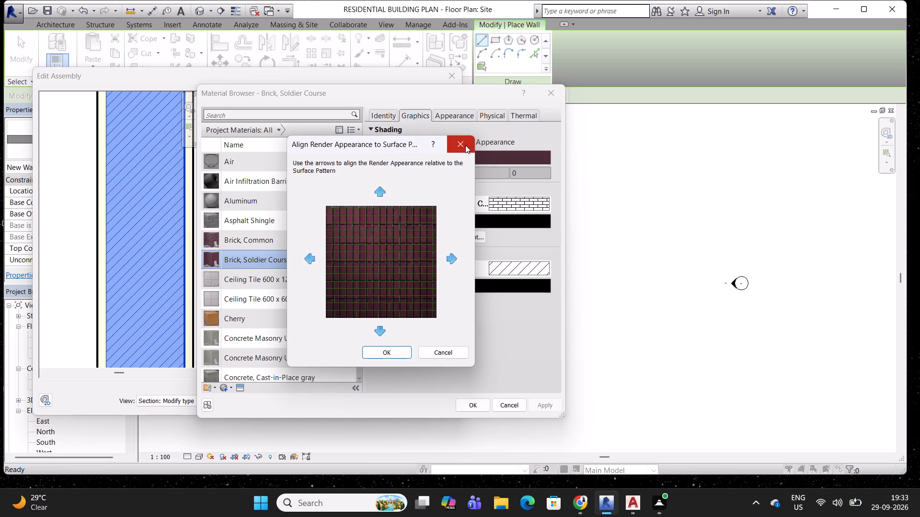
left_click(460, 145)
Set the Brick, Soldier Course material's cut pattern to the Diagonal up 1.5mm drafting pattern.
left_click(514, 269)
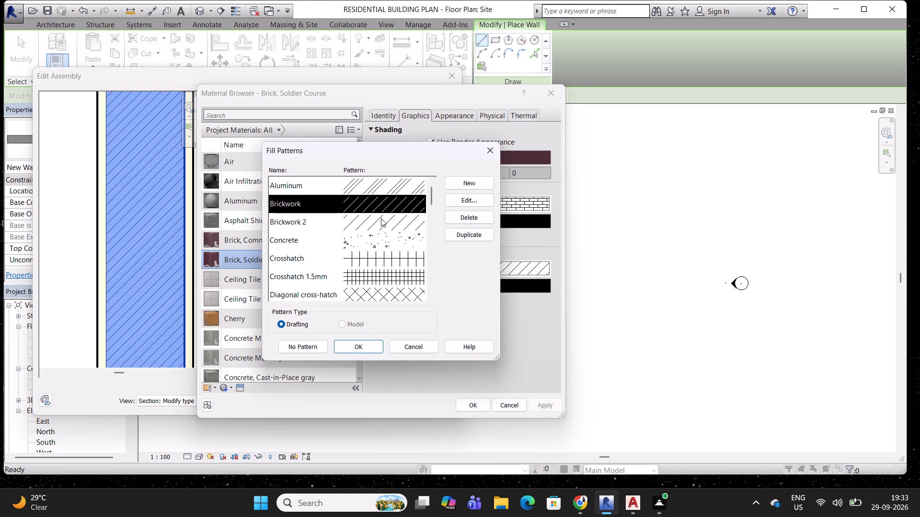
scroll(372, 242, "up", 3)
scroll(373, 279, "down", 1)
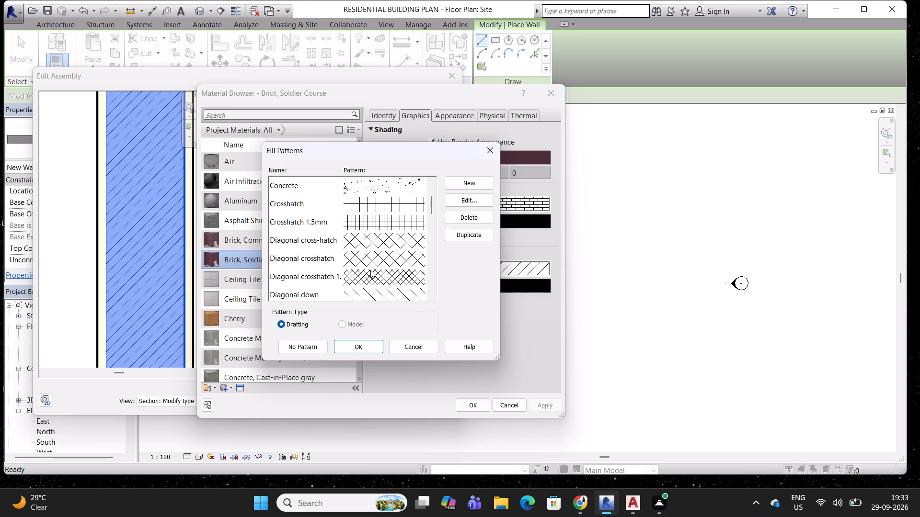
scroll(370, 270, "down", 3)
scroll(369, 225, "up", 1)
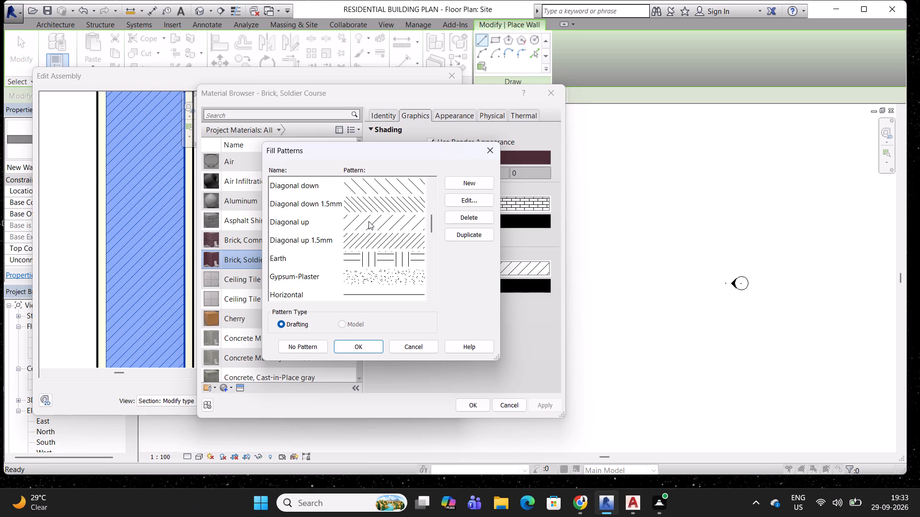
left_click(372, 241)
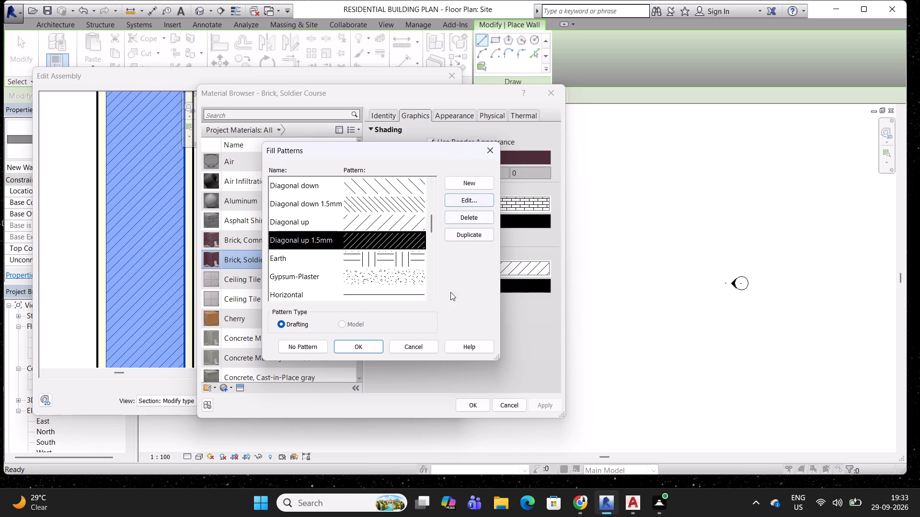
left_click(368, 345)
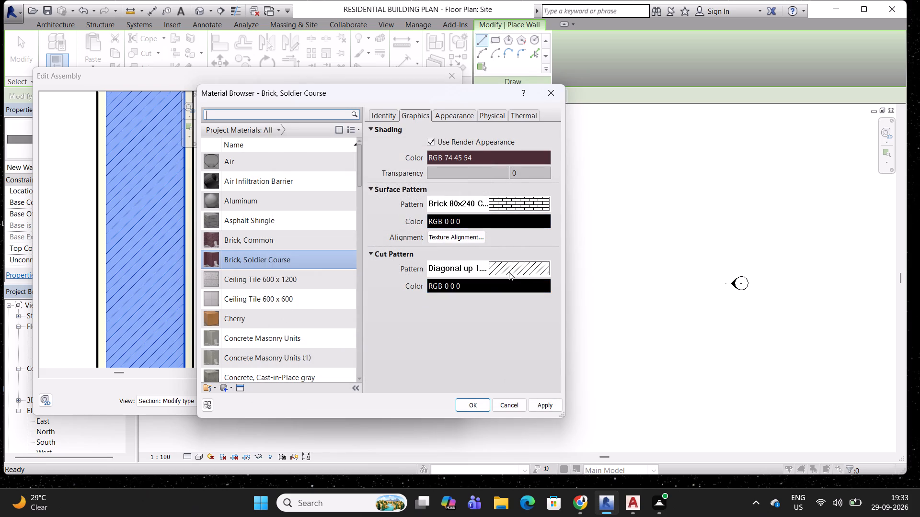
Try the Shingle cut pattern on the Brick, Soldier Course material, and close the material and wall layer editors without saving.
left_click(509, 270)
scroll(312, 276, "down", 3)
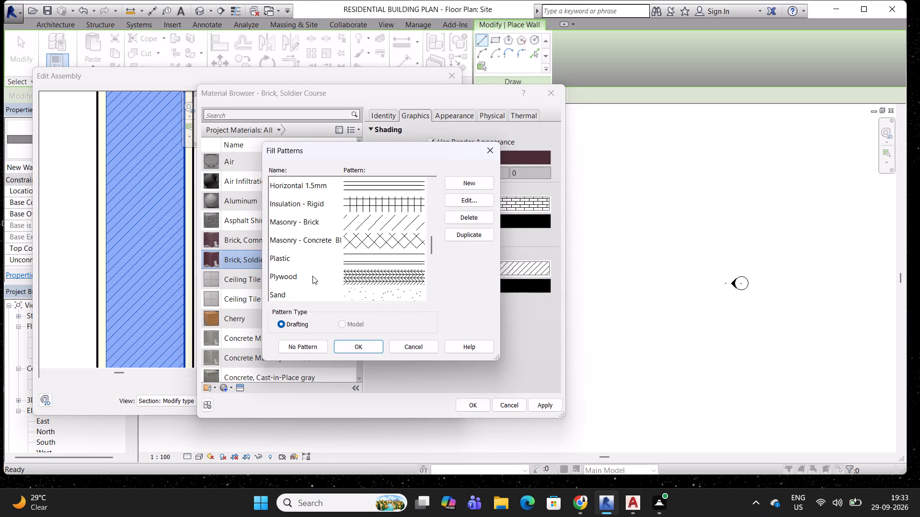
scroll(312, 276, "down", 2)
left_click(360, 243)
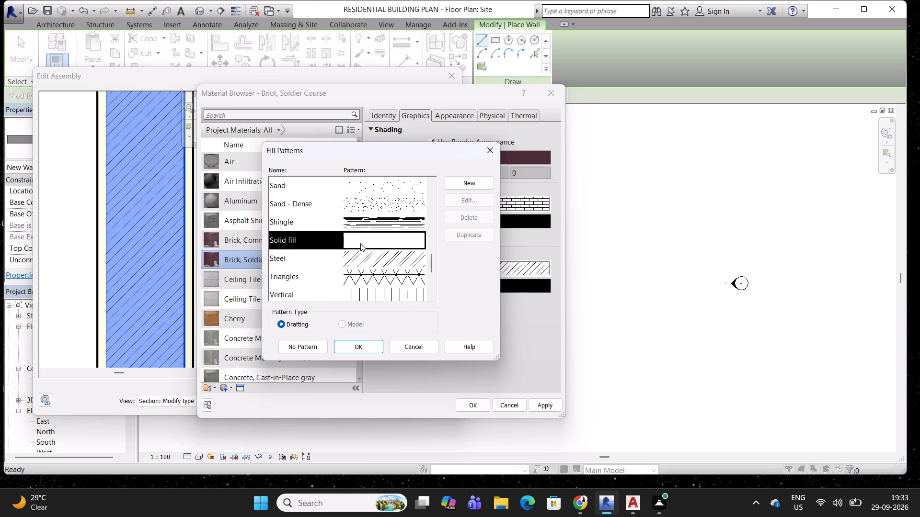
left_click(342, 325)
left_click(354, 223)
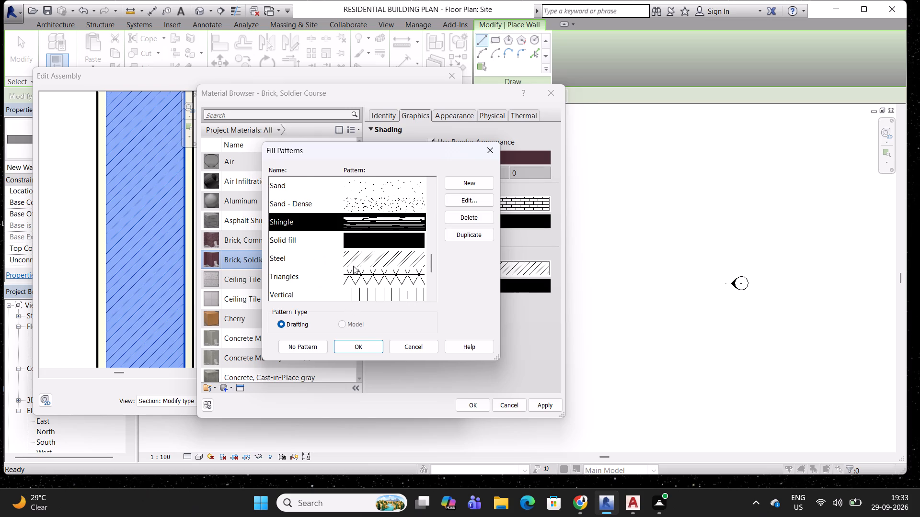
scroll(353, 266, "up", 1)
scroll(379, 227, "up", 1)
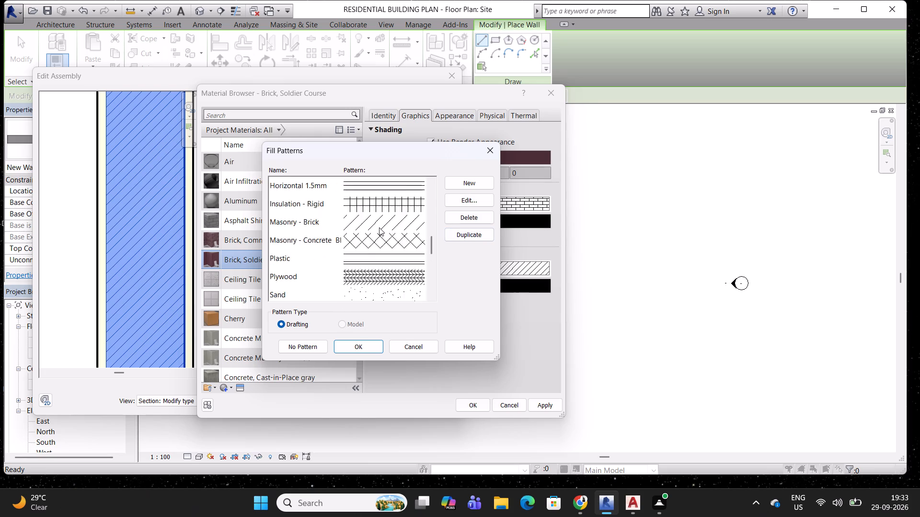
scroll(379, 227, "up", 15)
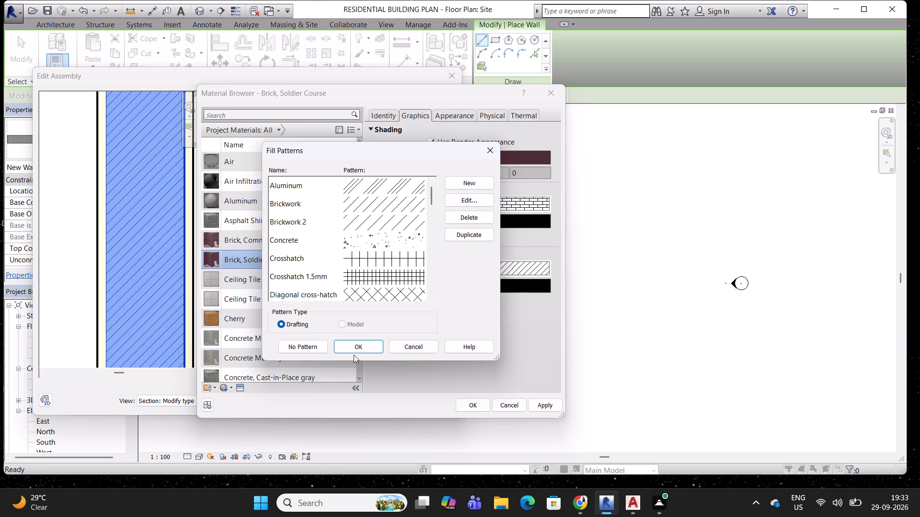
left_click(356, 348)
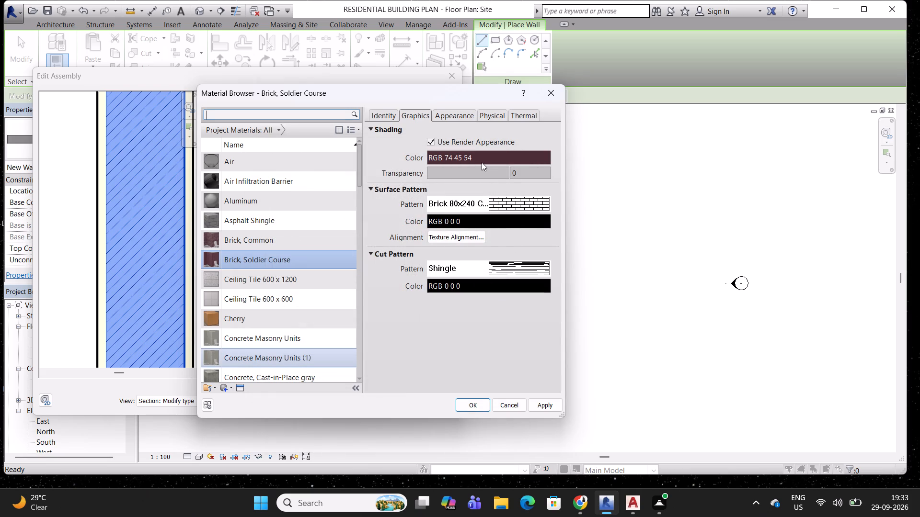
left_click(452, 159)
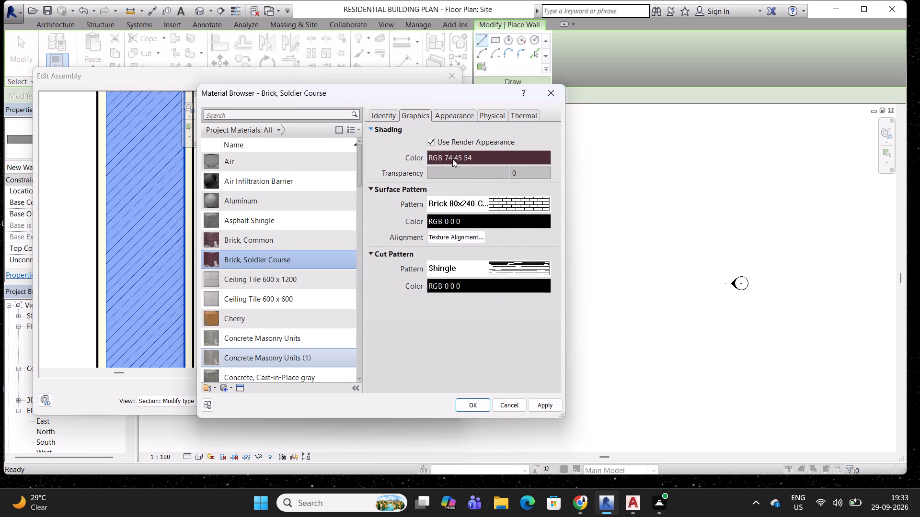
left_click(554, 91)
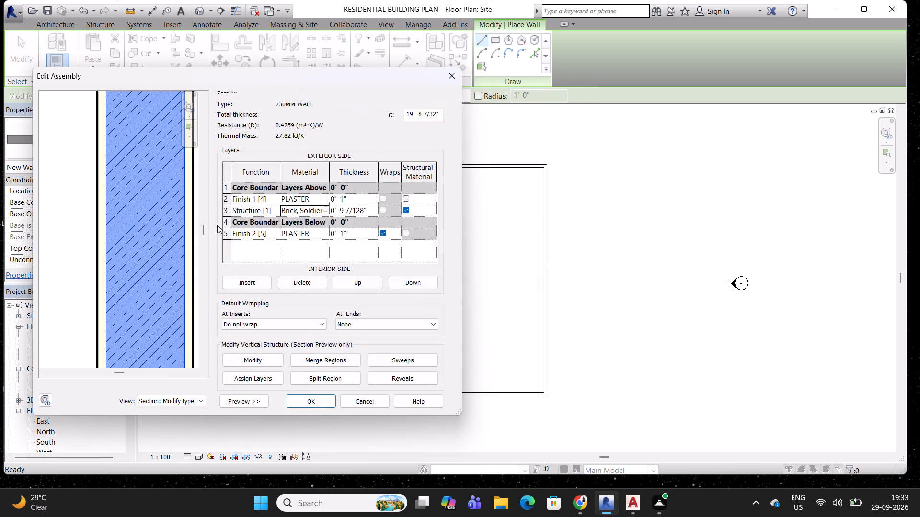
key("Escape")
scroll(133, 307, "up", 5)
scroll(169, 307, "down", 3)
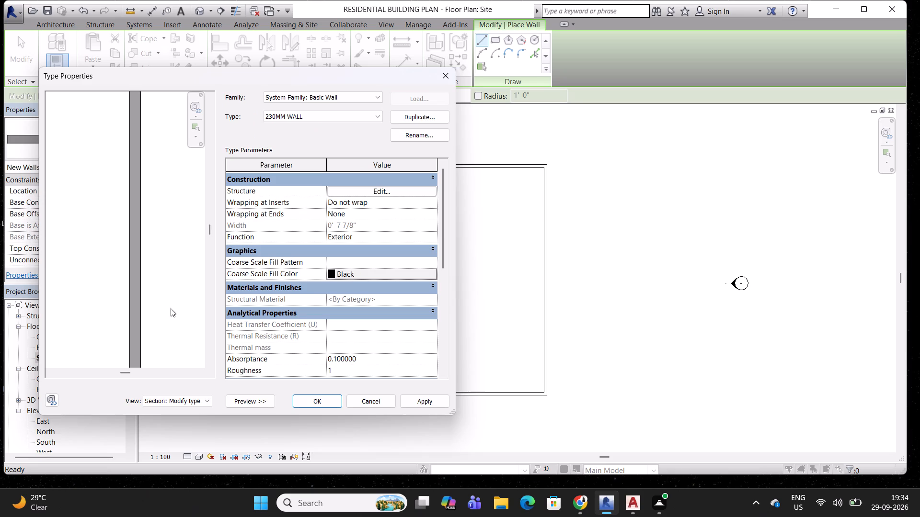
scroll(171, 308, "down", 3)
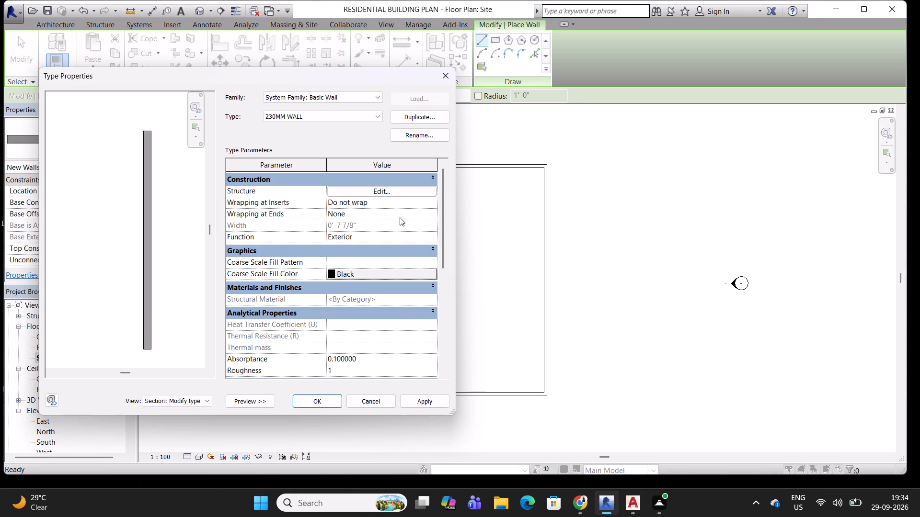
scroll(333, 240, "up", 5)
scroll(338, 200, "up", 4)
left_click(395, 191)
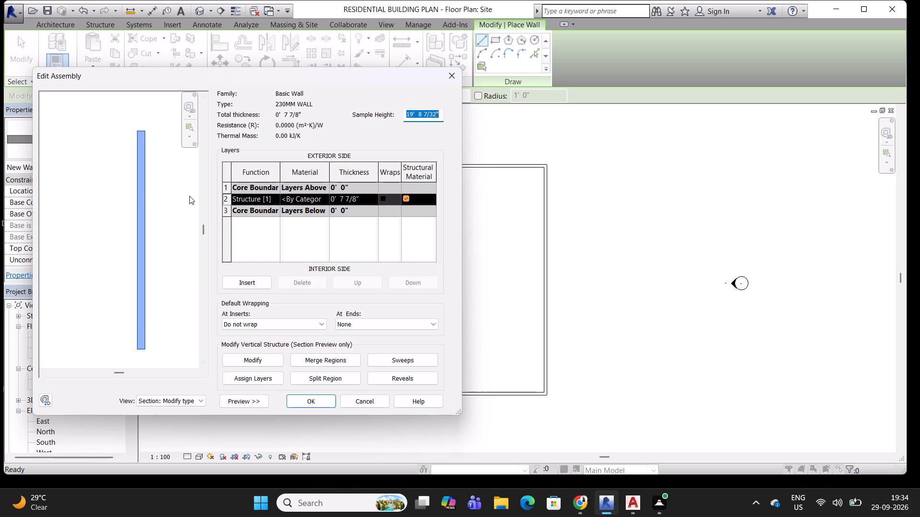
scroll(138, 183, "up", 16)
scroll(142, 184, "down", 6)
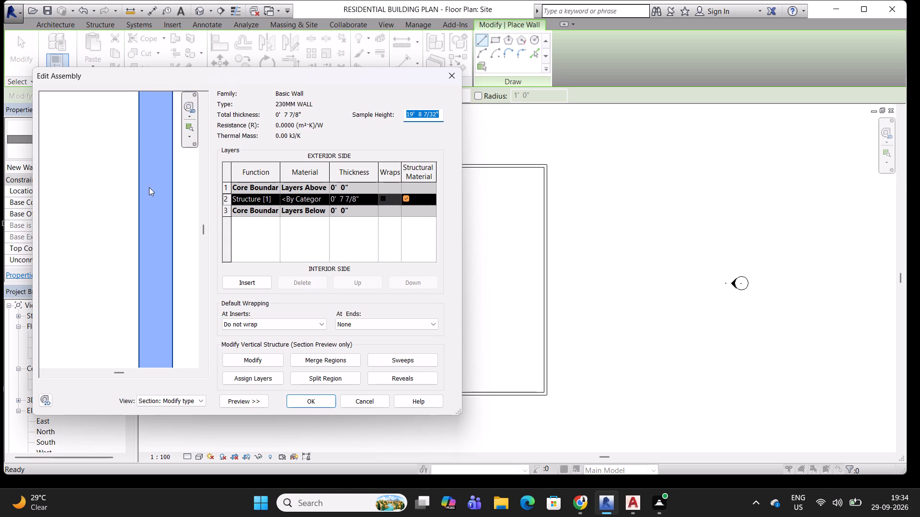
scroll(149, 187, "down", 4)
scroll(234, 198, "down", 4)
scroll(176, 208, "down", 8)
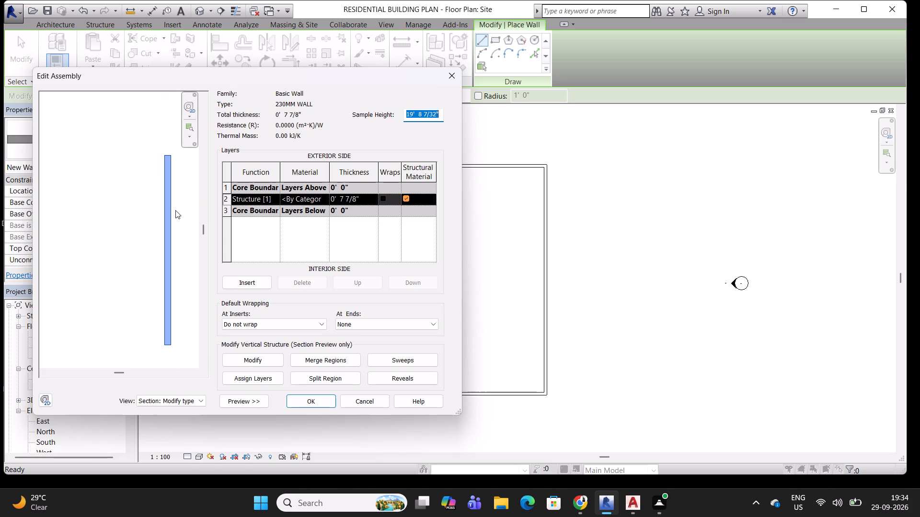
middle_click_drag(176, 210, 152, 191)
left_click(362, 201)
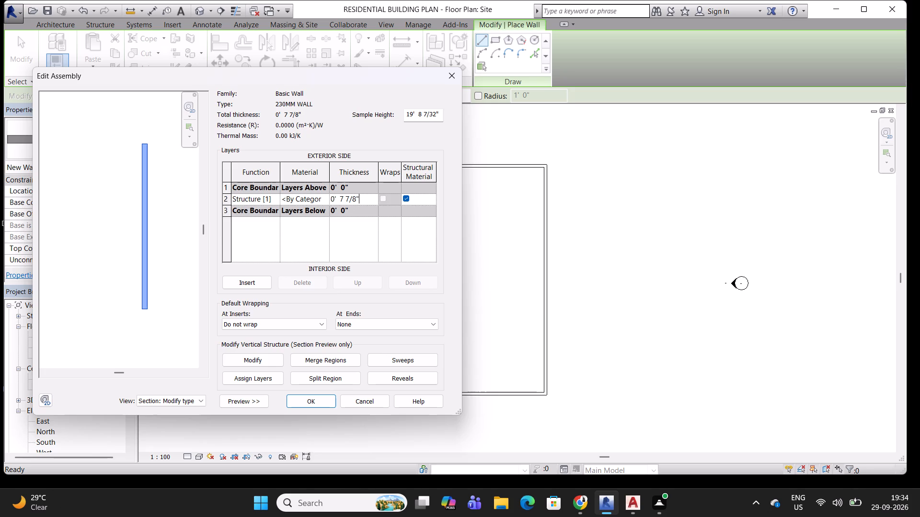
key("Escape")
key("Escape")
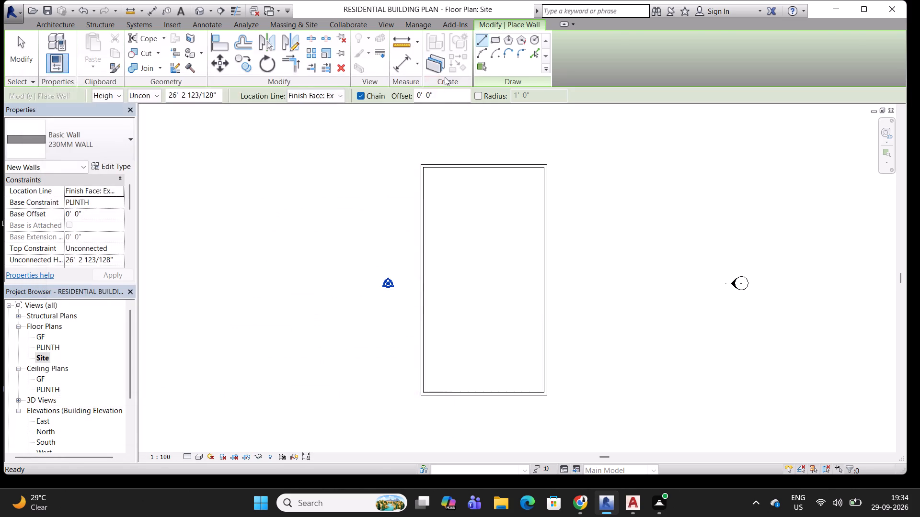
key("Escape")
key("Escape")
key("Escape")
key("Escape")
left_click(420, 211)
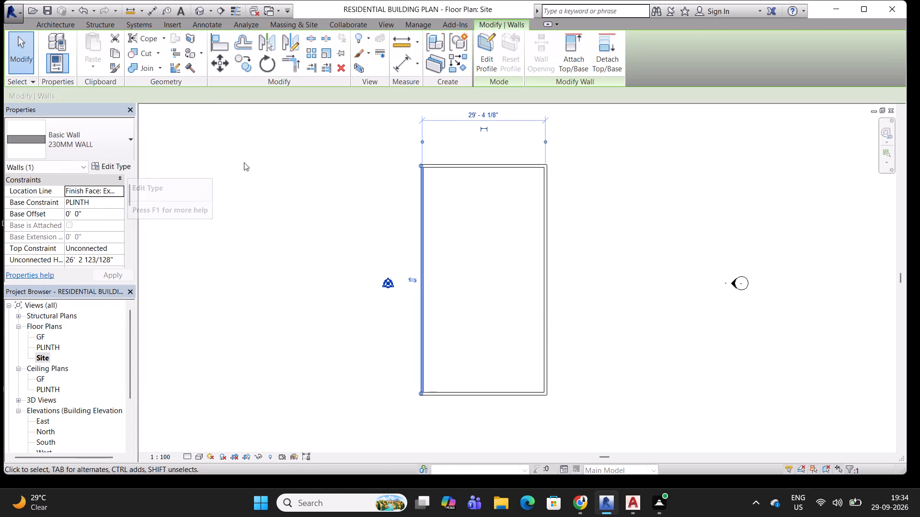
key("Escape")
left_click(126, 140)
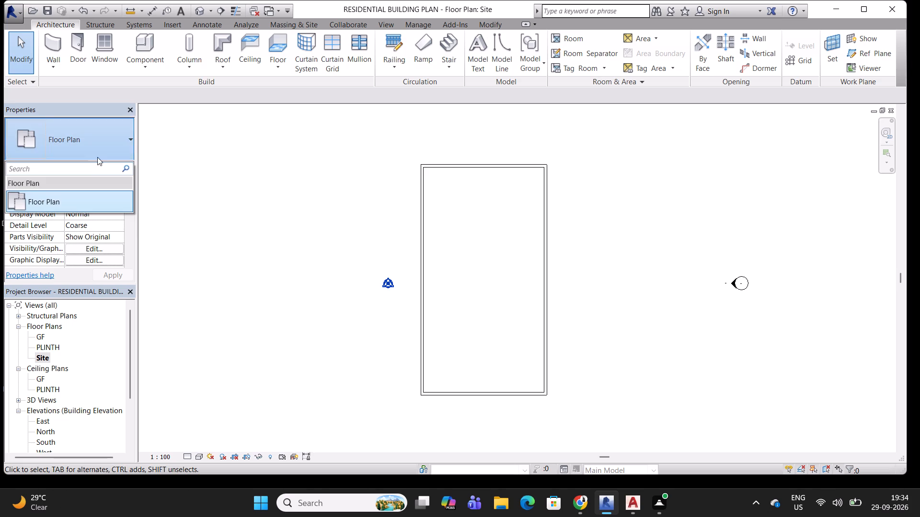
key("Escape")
Restart the Wall tool and set the 230MM WALL type's structure layer thickness to 230MM.
left_click(51, 45)
left_click(112, 165)
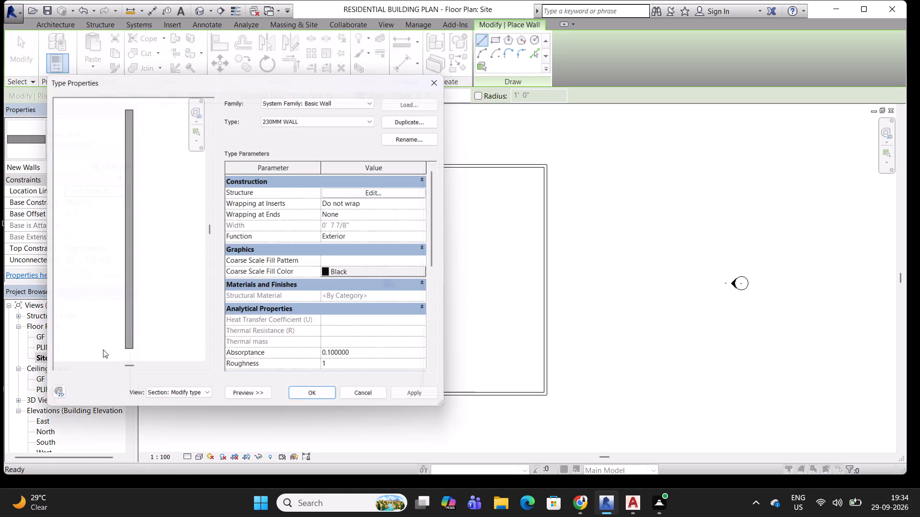
triple_click(366, 229)
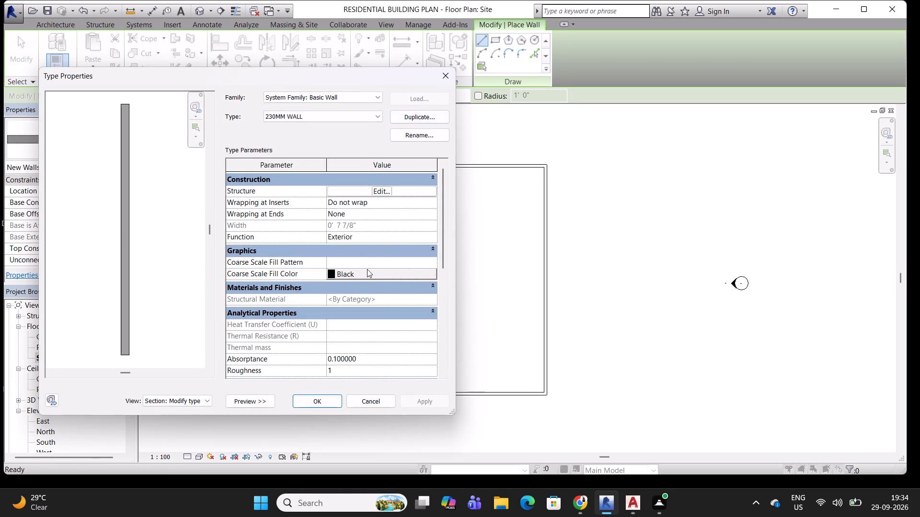
left_click(430, 273)
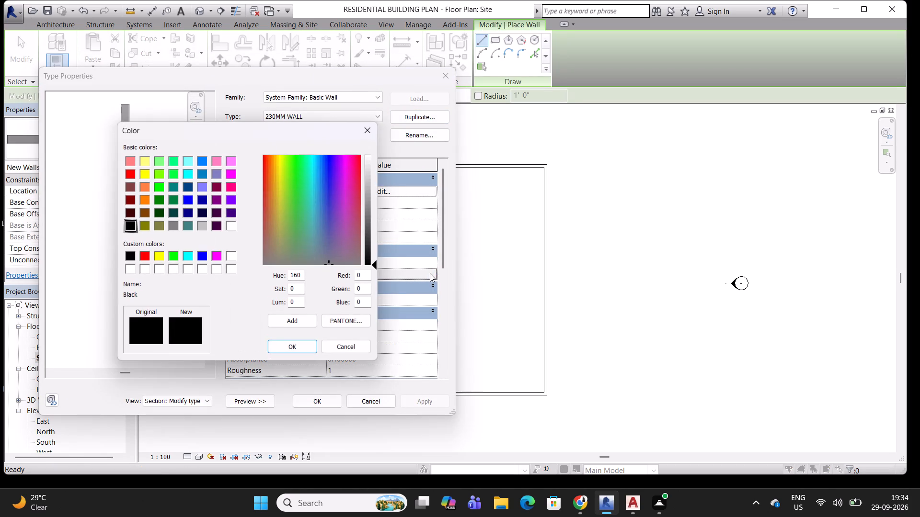
left_click(366, 130)
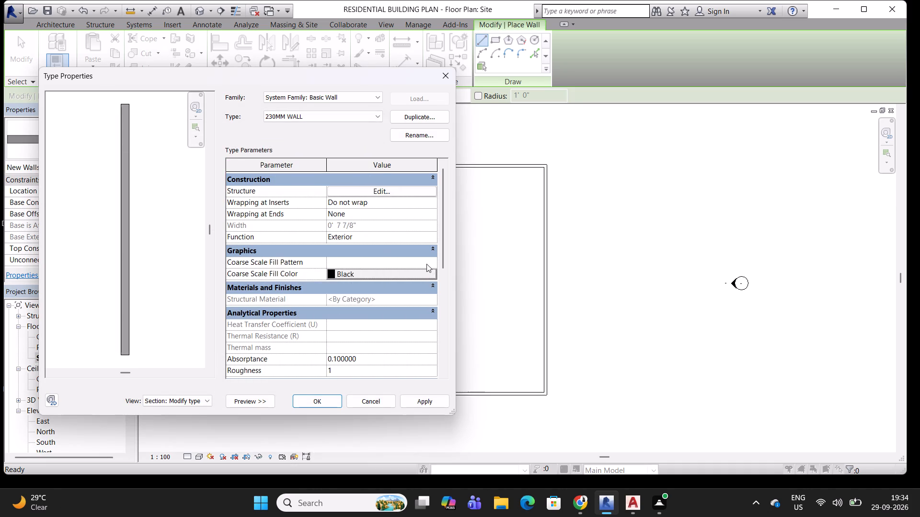
left_click(393, 194)
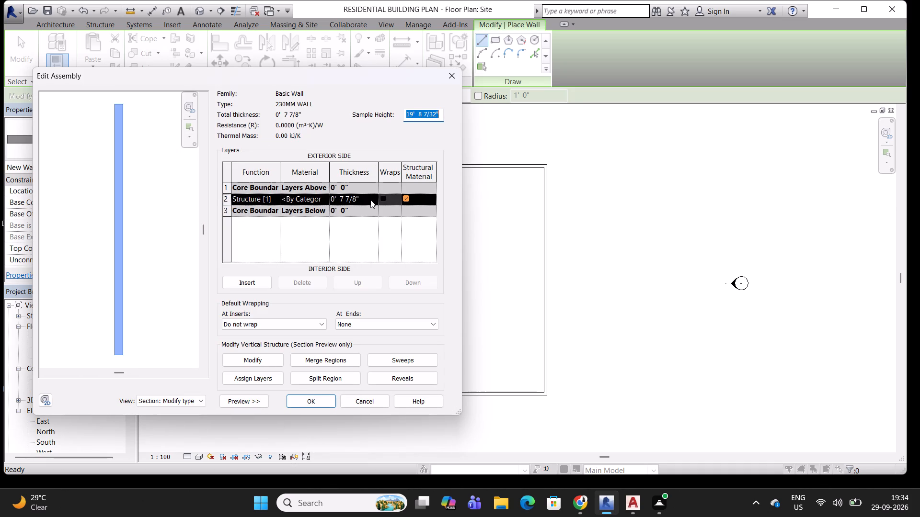
triple_click(365, 197)
triple_click(365, 197)
left_click(365, 197)
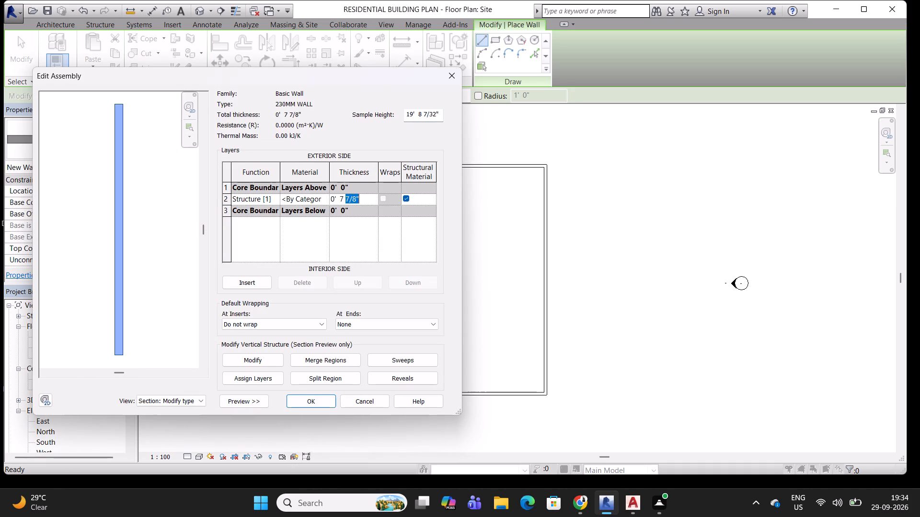
key("BackSpace")
key("BackSpace")
key("BackSpace")
key("BackSpace")
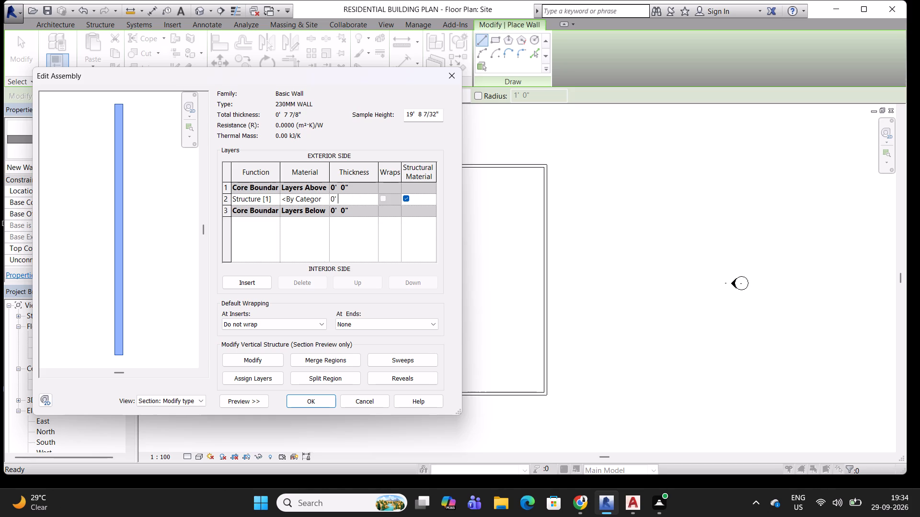
key("BackSpace")
key("BackSpace")
key("BackSpace")
key("BackSpace")
type("23")
type("0MM")
key("Return")
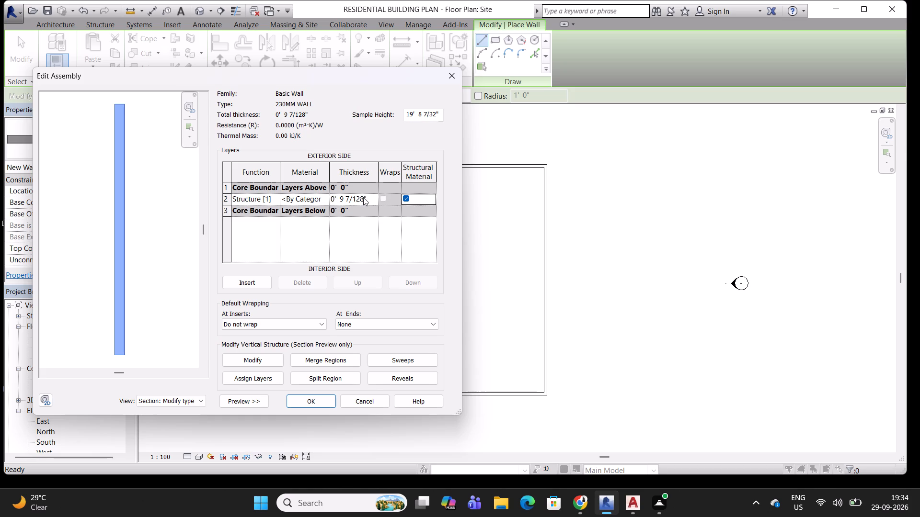
Insert two layers in the 230MM WALL assembly and arrange them one on each side of the 230 mm structure layer.
double_click(245, 277)
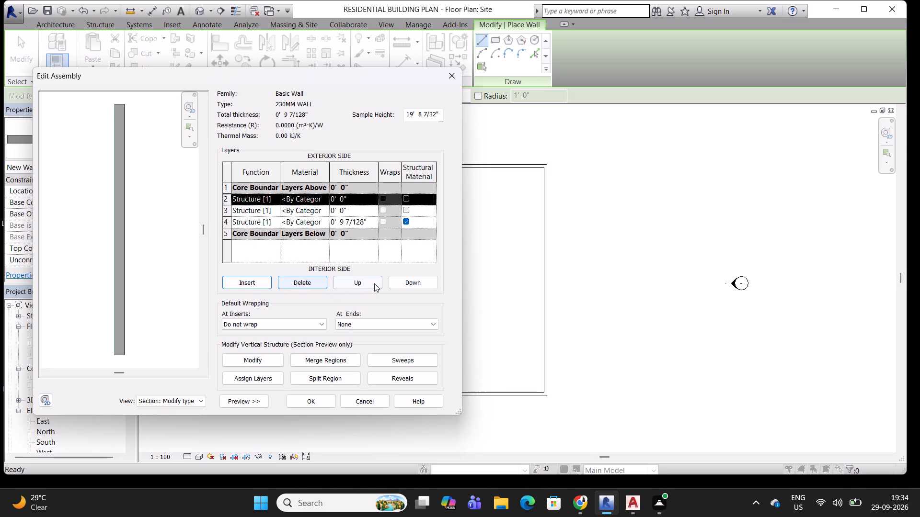
double_click(414, 284)
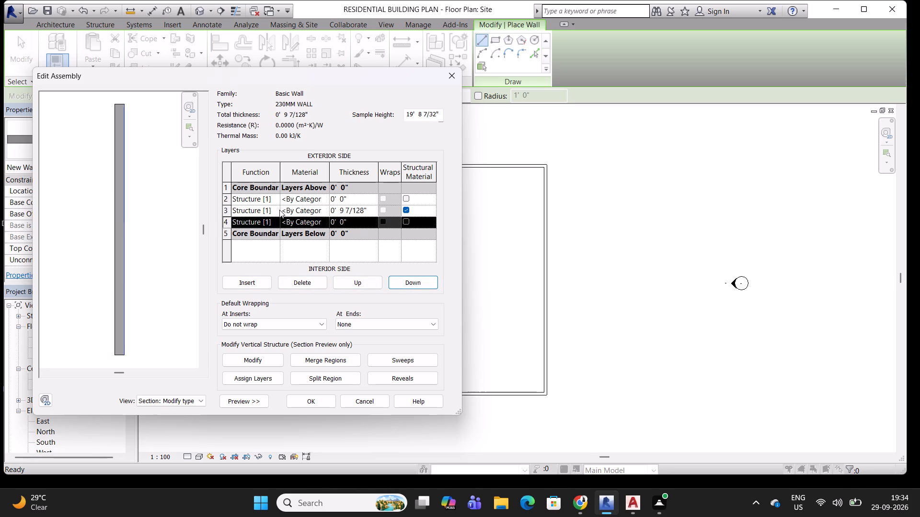
Set the function of the layer on the exterior side of the 230MM WALL's structure layer to Finish 1 [4].
left_click(279, 210)
double_click(277, 200)
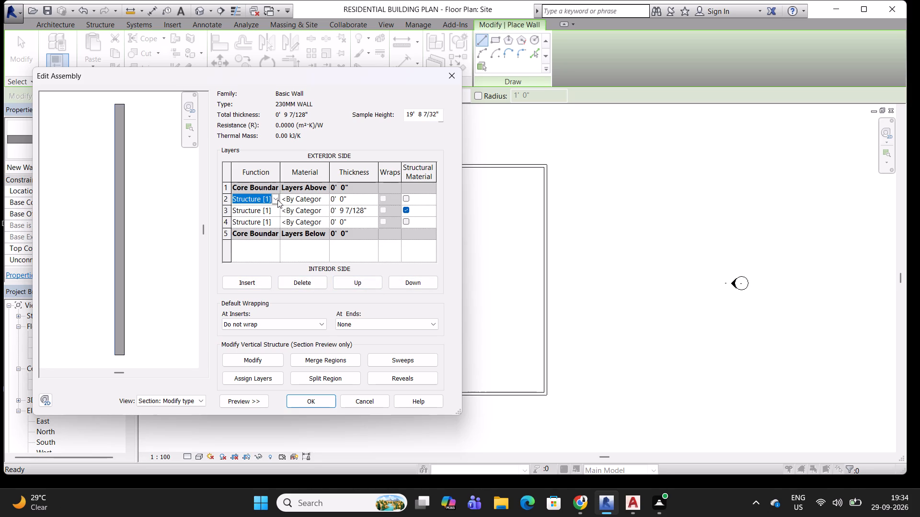
left_click(277, 199)
left_click(254, 238)
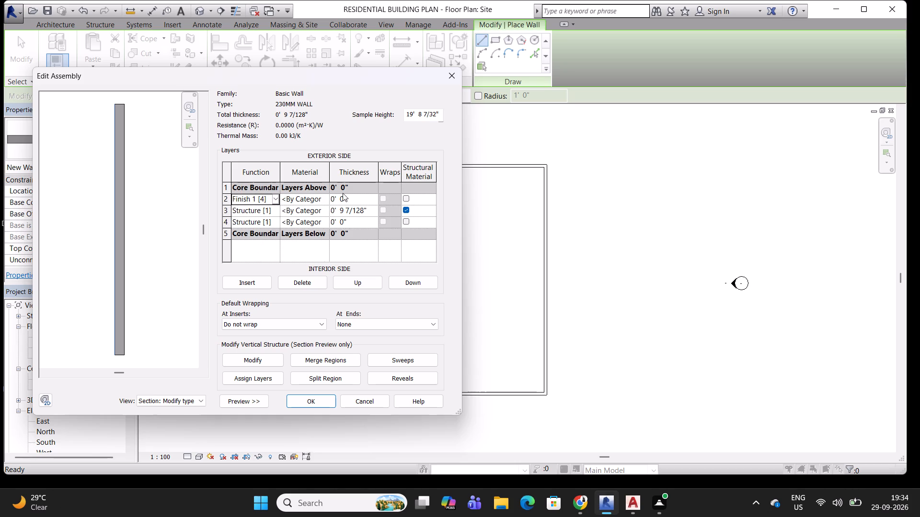
Look through the project materials for a plaster material for the exterior finish layer.
left_click(326, 200)
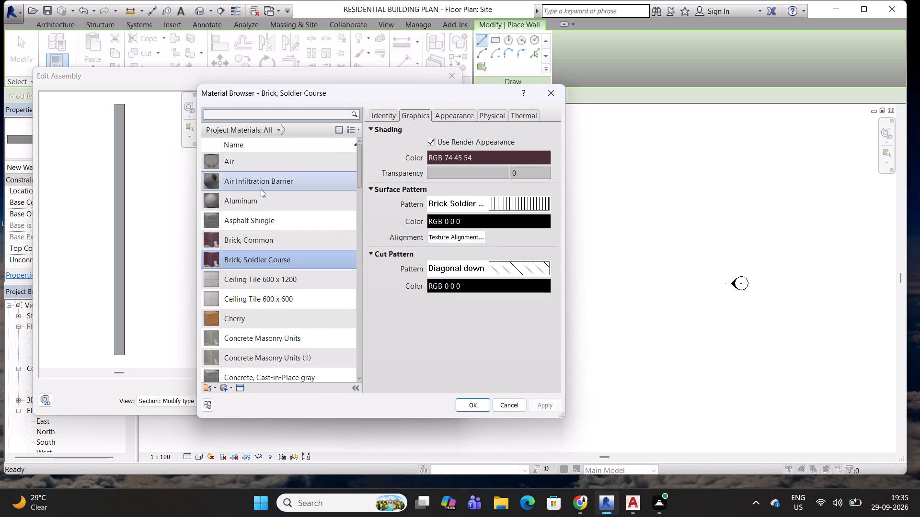
scroll(236, 278, "down", 4)
scroll(238, 300, "up", 1)
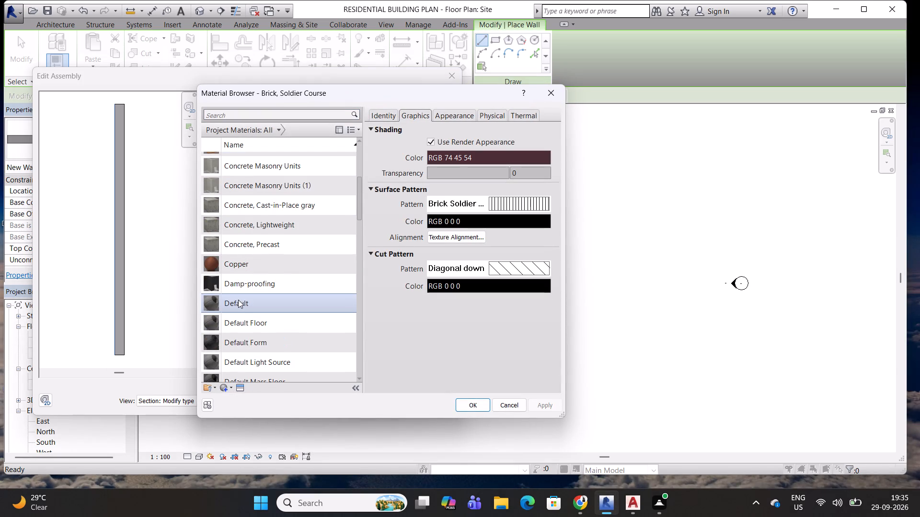
scroll(265, 272, "down", 4)
scroll(253, 323, "down", 6)
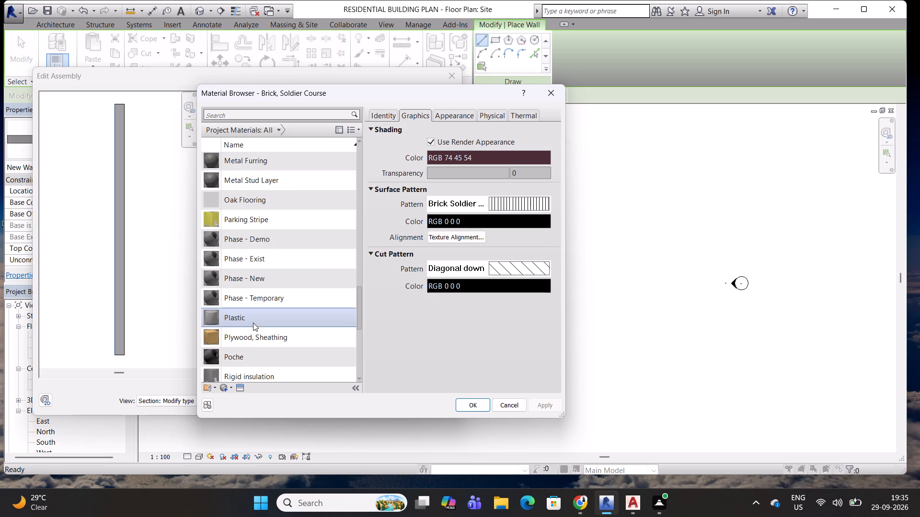
scroll(248, 340, "down", 2)
scroll(249, 341, "up", 1)
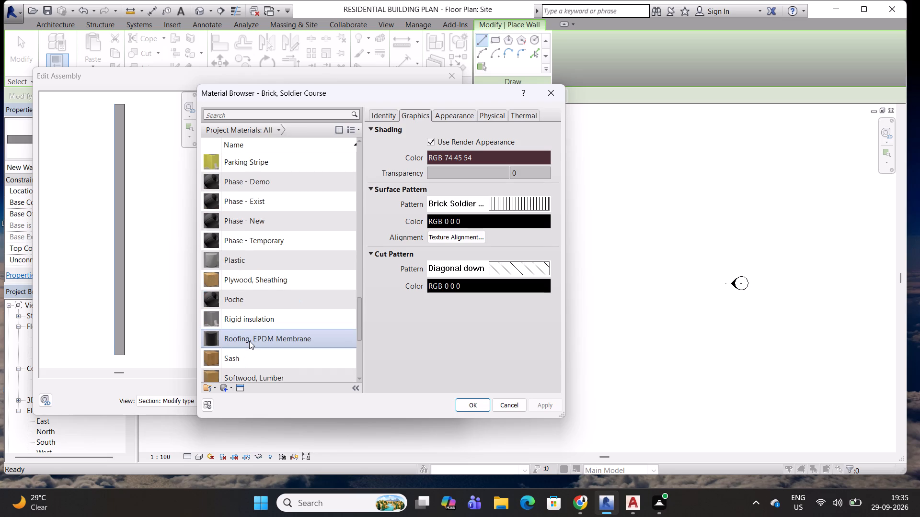
scroll(249, 341, "up", 2)
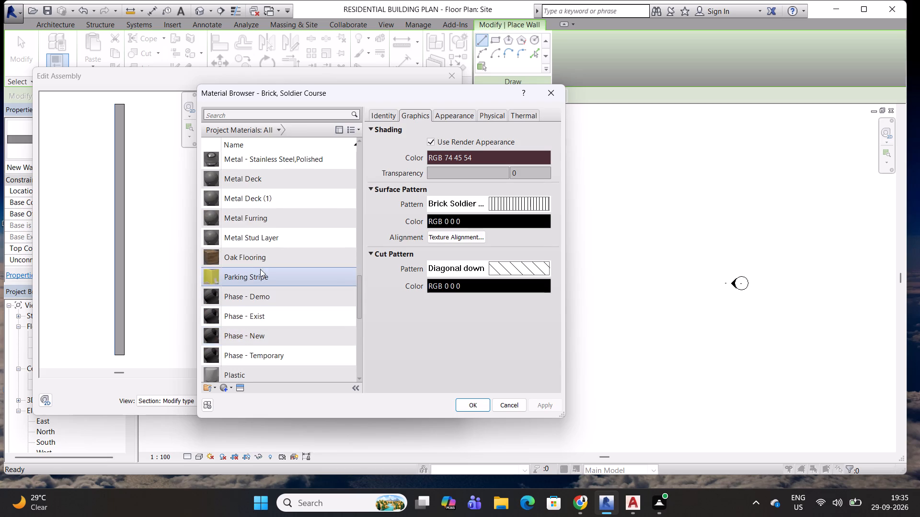
scroll(266, 247, "down", 11)
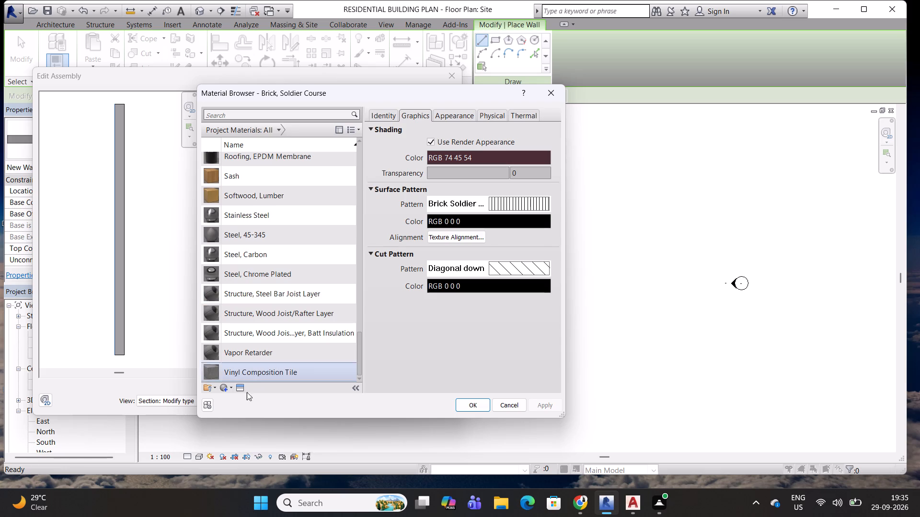
Create a new material, assign it to the exterior Finish 1 layer, and rename it PLASTER OUTSIDE.
left_click(225, 385)
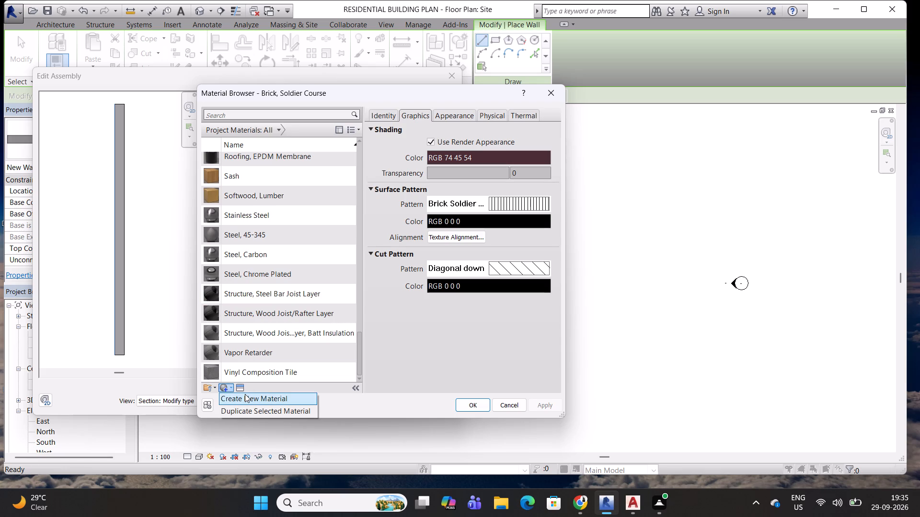
left_click(245, 394)
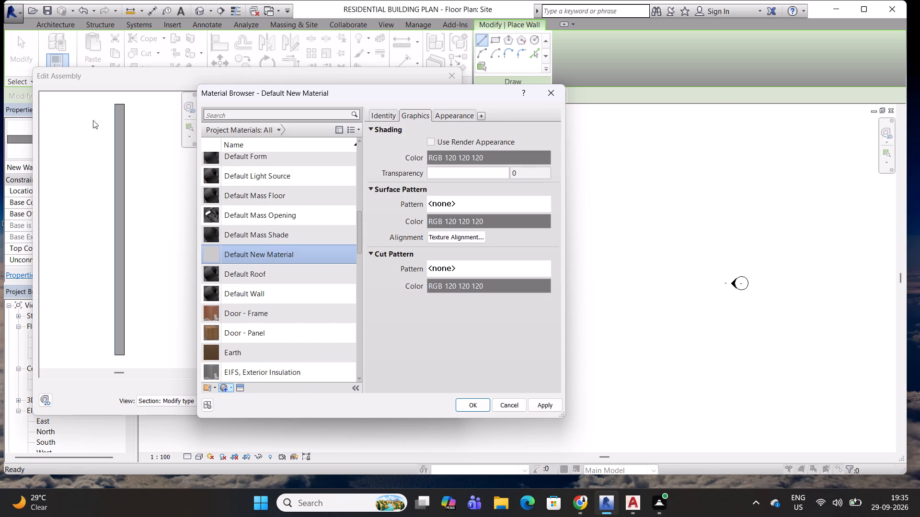
double_click(280, 251)
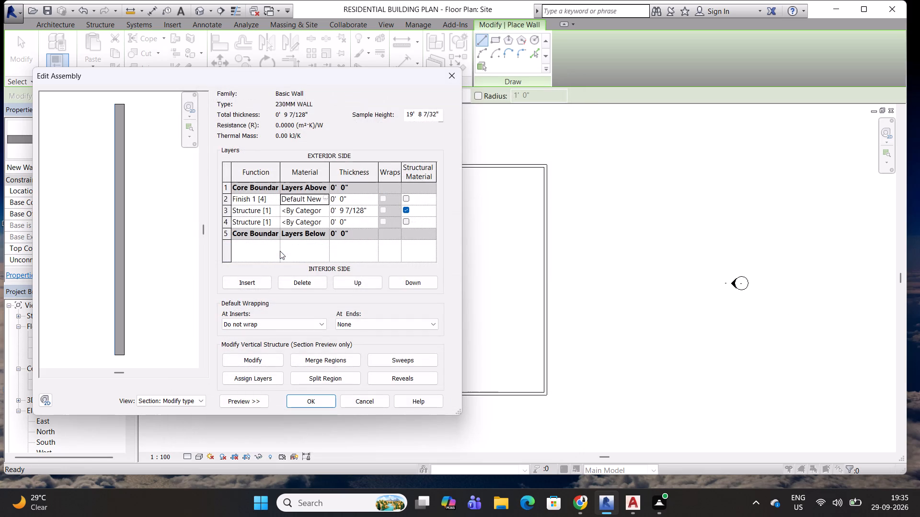
left_click(324, 200)
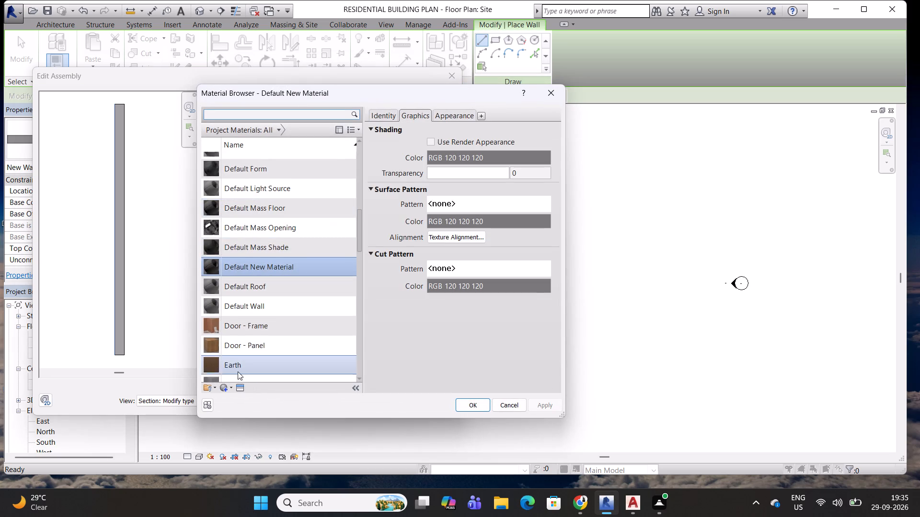
right_click(264, 250)
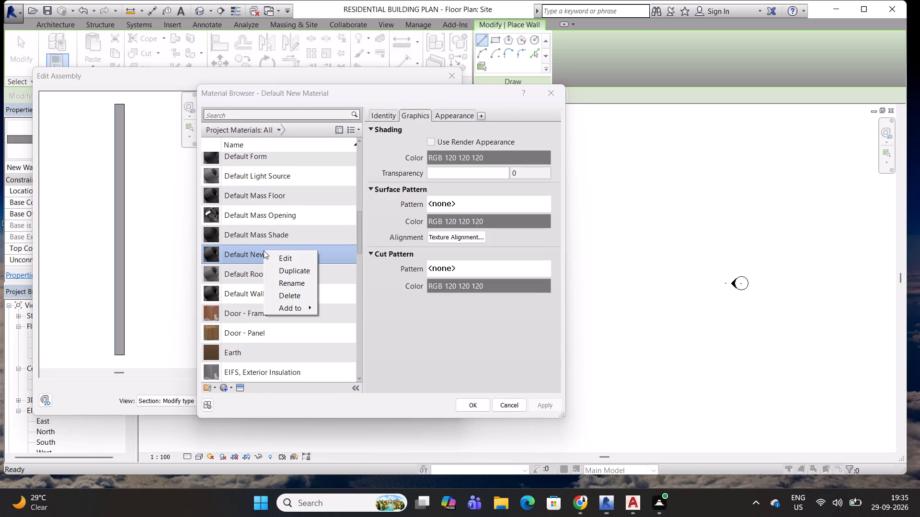
left_click(290, 287)
type("PLAST")
type("ER")
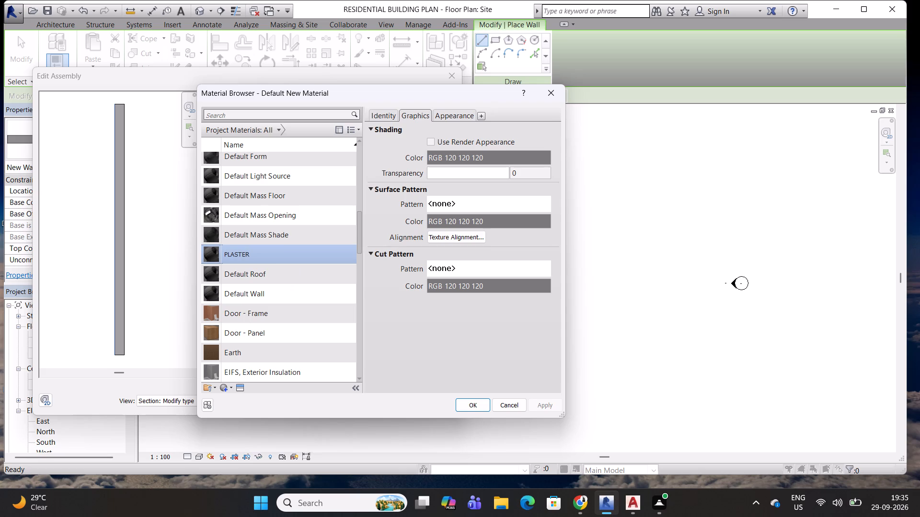
key("space")
type("OU")
type("TSIDE")
key("Return")
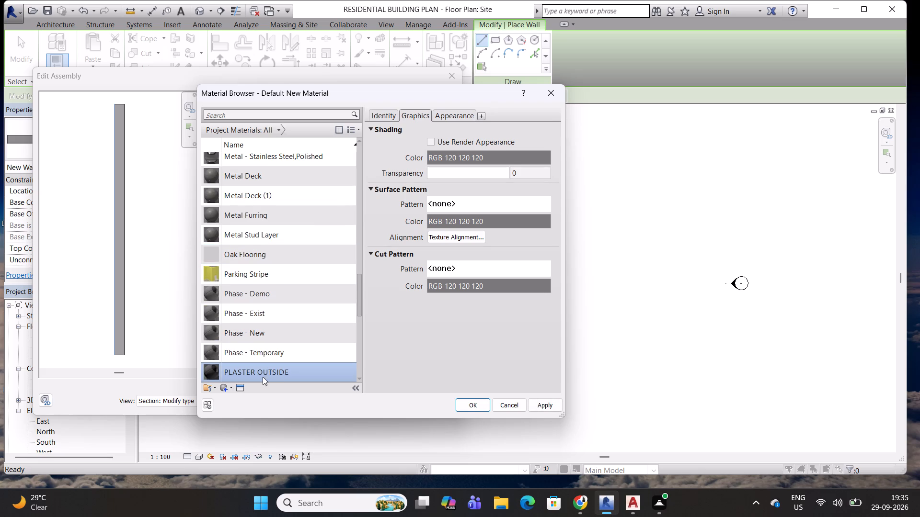
Search the asset library for PLAS and apply the Plaster physical asset to the PLASTER OUTSIDE material.
left_click(263, 377)
left_click(239, 384)
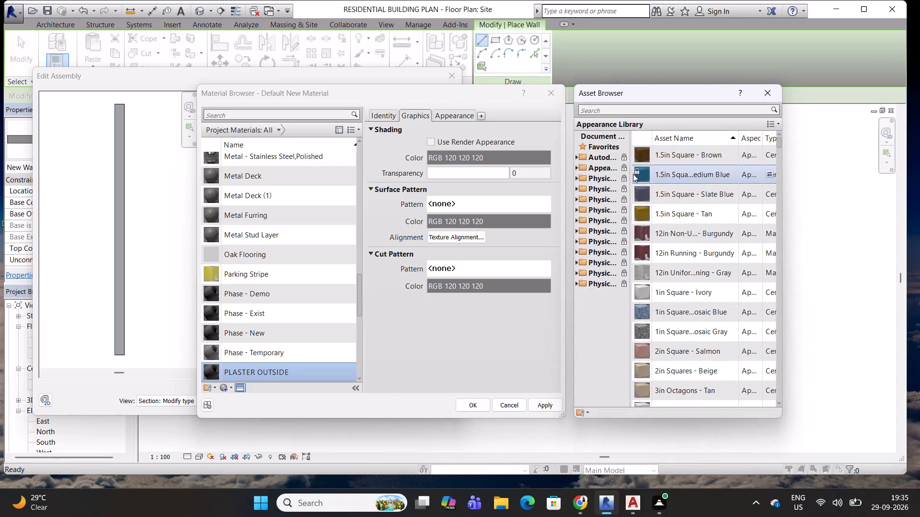
left_click(635, 109)
type("PLA")
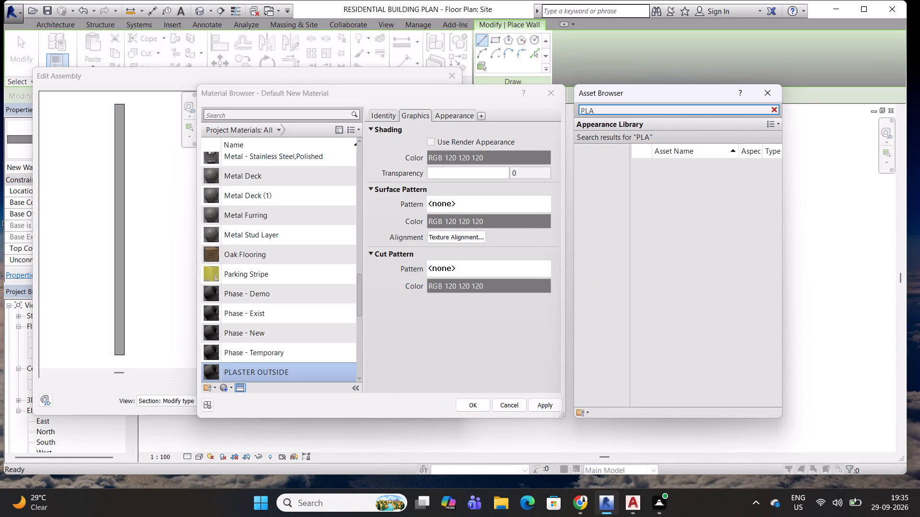
key("s")
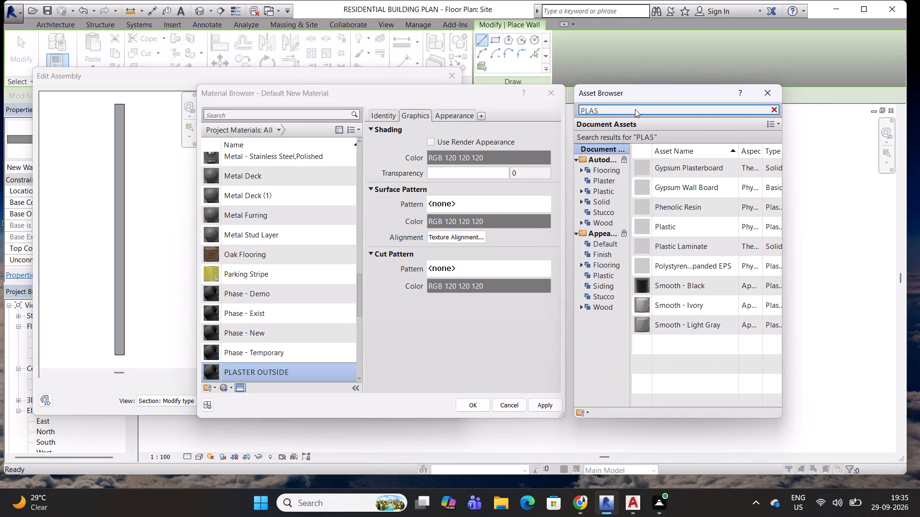
left_click(598, 182)
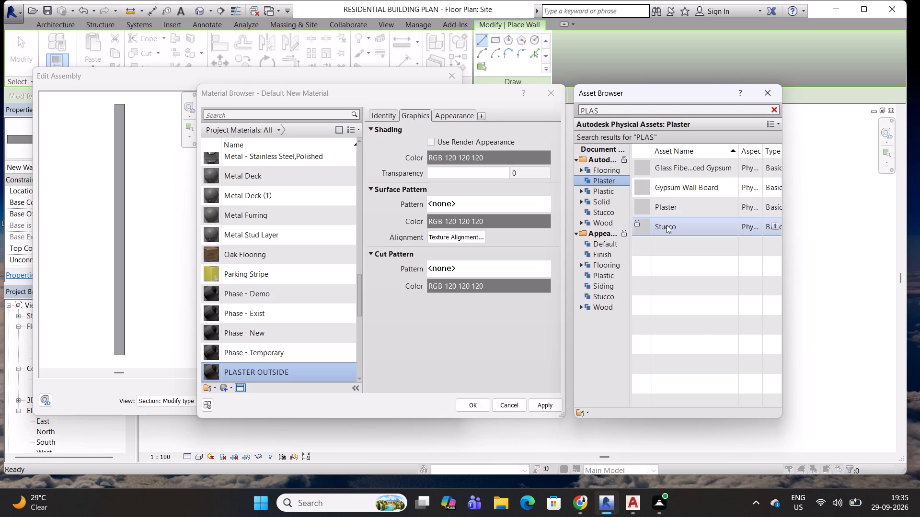
left_click(677, 204)
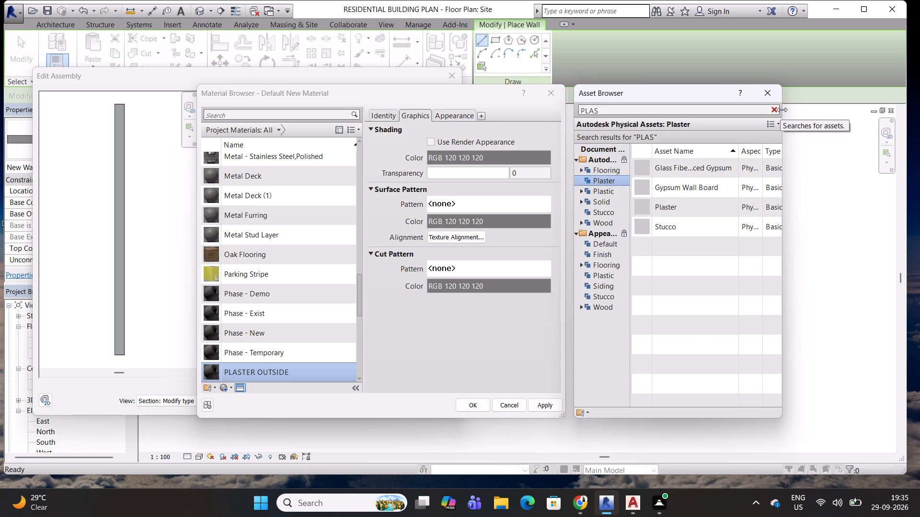
left_click_drag(782, 110, 871, 112)
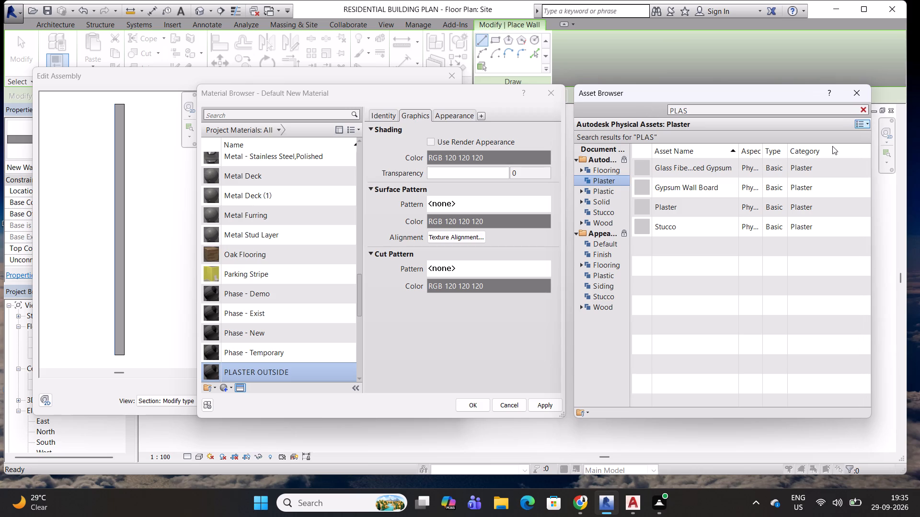
scroll(767, 208, "up", 2)
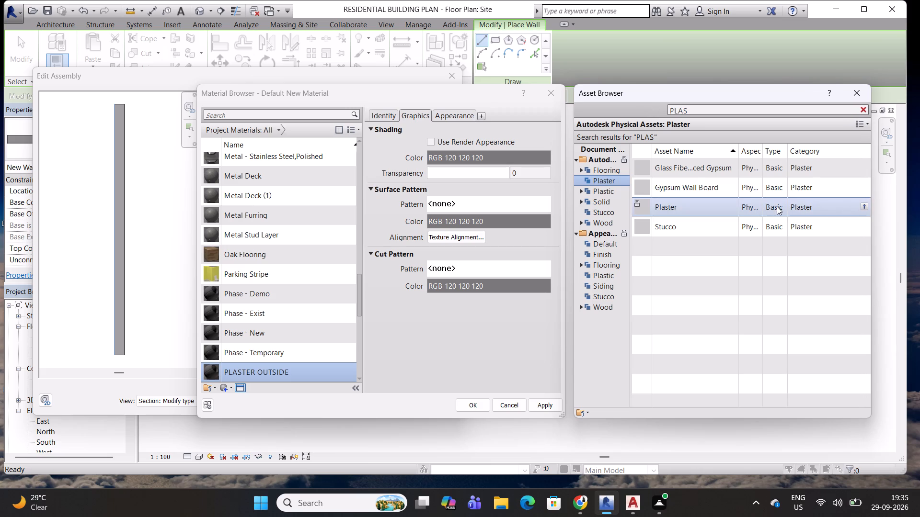
left_click(778, 206)
double_click(783, 206)
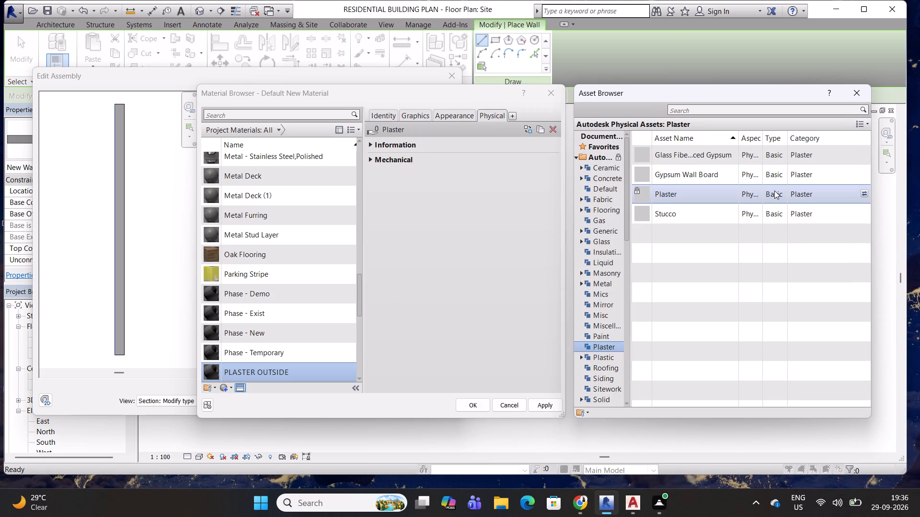
left_click(774, 191)
double_click(774, 191)
left_click(750, 188)
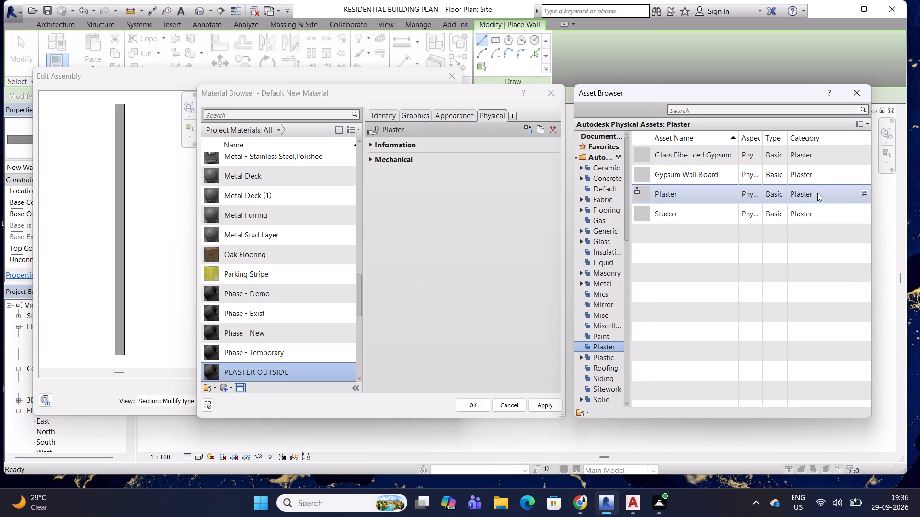
left_click(863, 192)
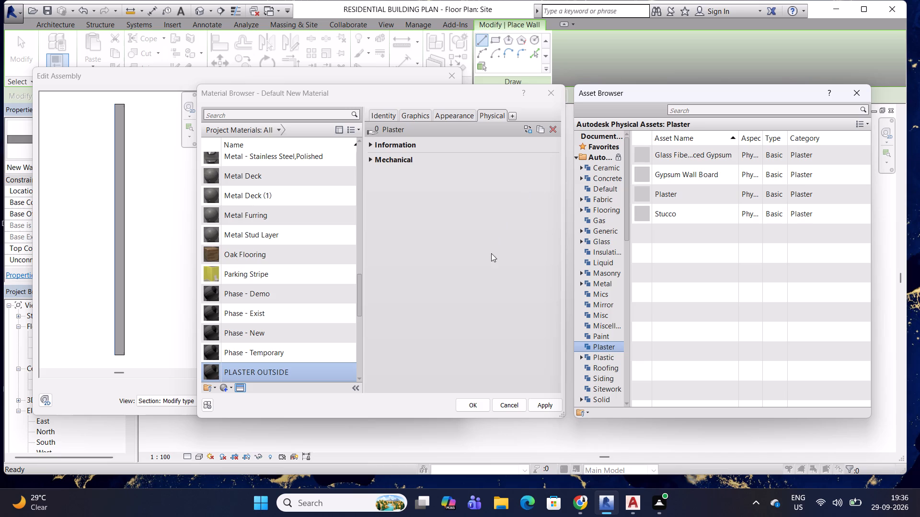
left_click(540, 405)
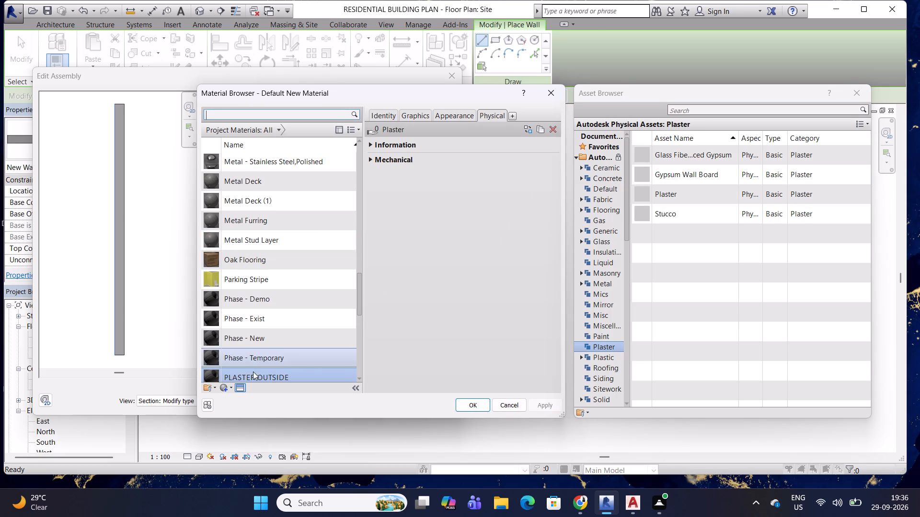
Set the PLASTER OUTSIDE material's class to Concrete.
scroll(258, 347, "down", 2)
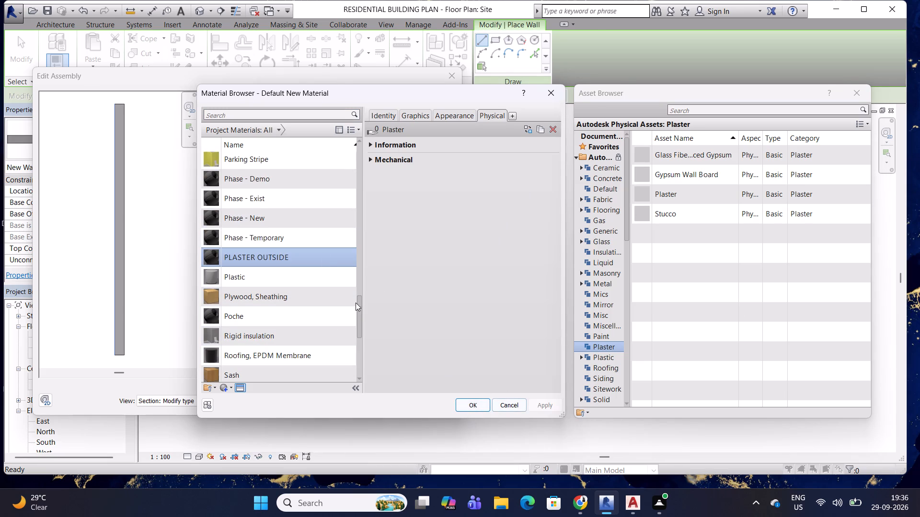
left_click(252, 259)
left_click(390, 116)
left_click(467, 159)
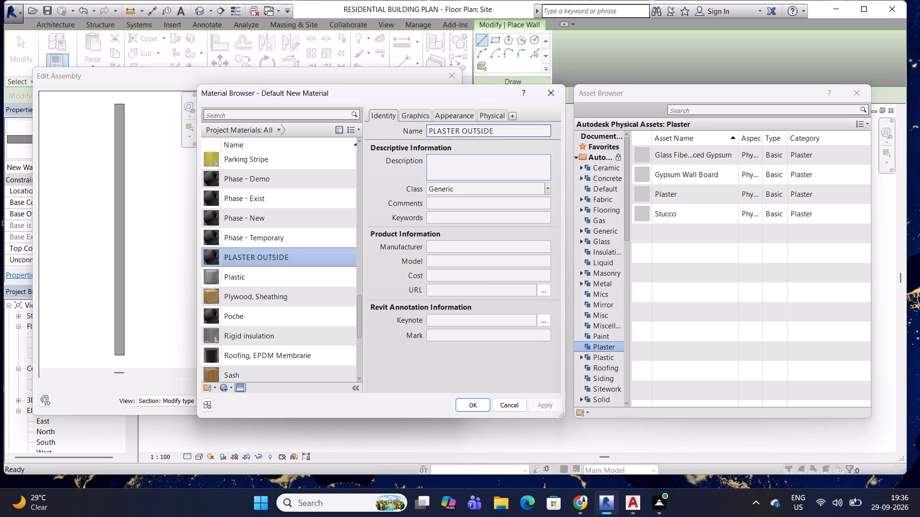
left_click(478, 129)
left_click(465, 179)
left_click(548, 176)
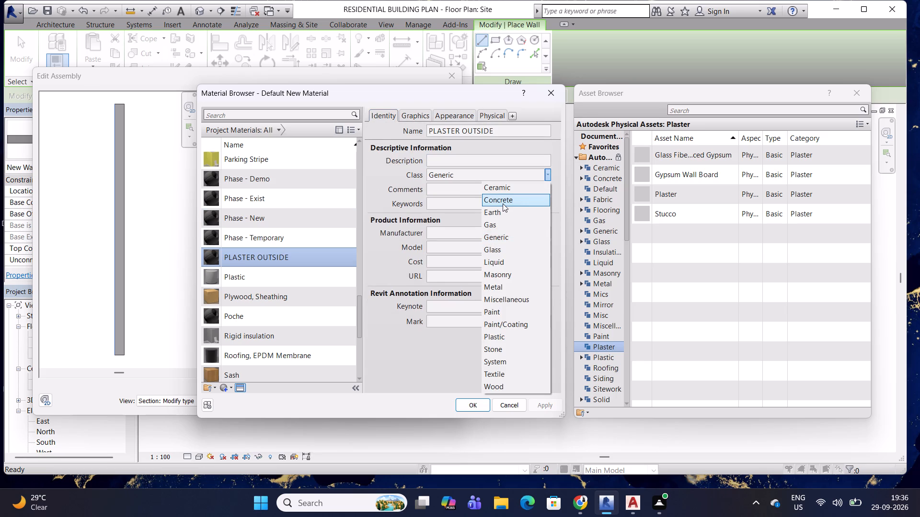
scroll(503, 309, "down", 6)
scroll(503, 308, "up", 6)
scroll(506, 256, "up", 5)
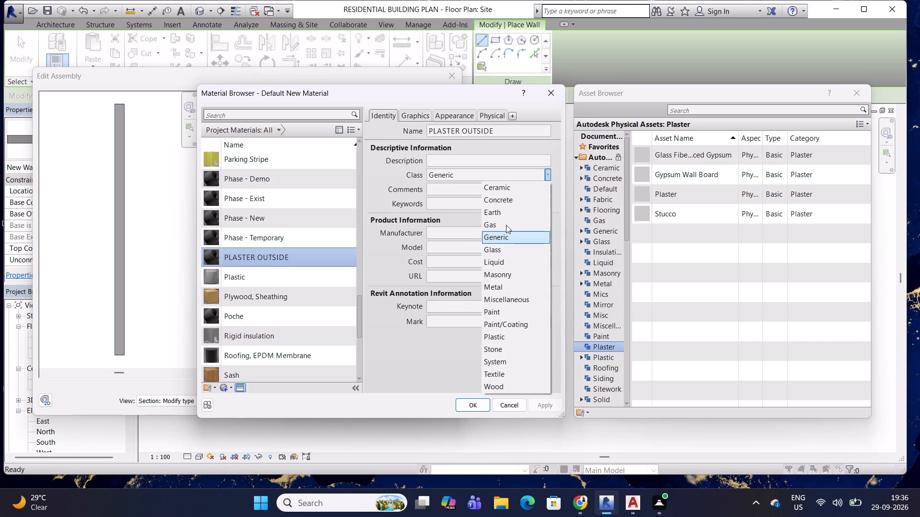
left_click(514, 197)
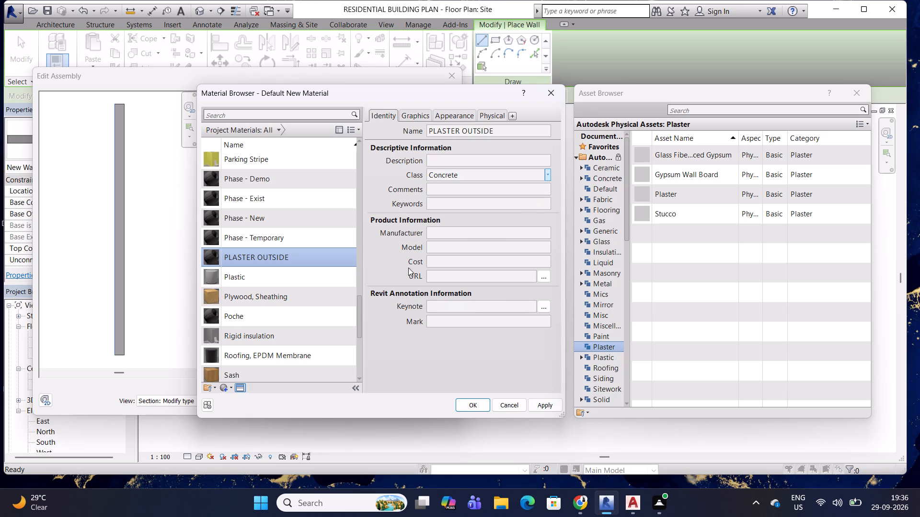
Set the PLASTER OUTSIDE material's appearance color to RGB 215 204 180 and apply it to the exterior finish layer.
left_click(412, 115)
left_click(448, 114)
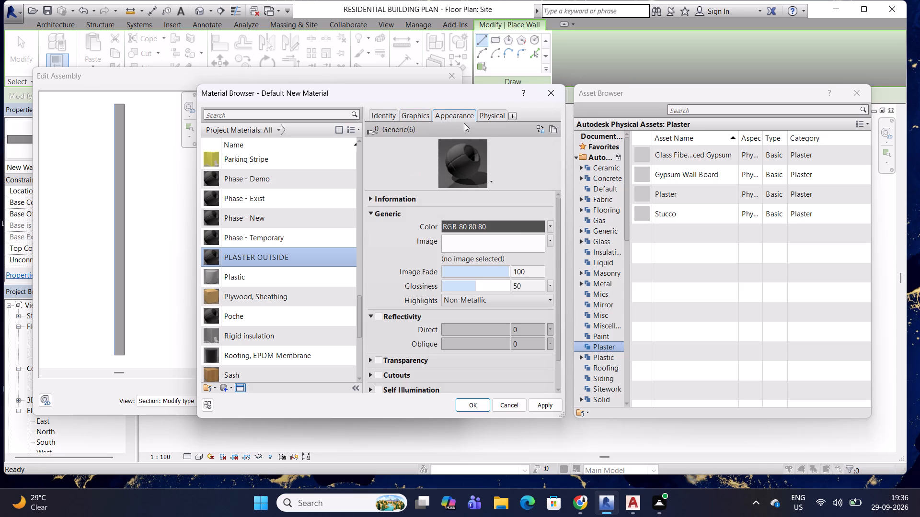
left_click(536, 225)
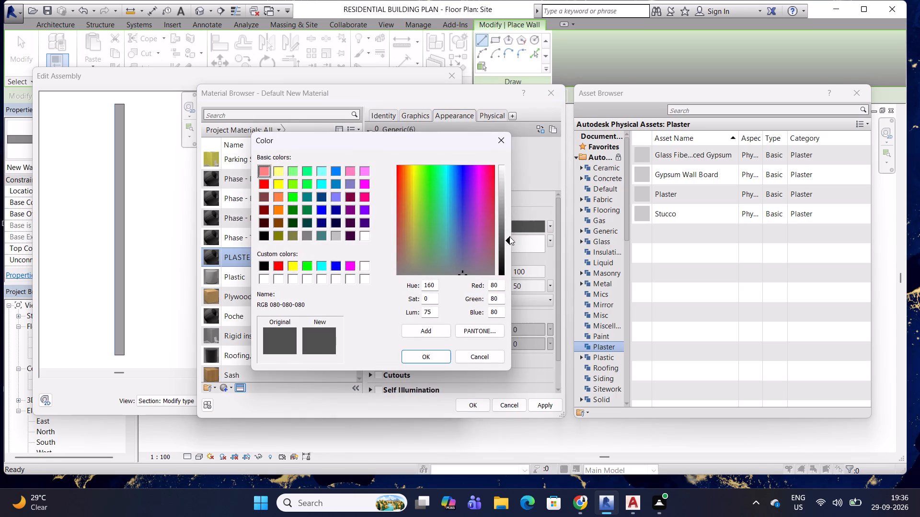
left_click_drag(500, 287, 489, 286)
type("250")
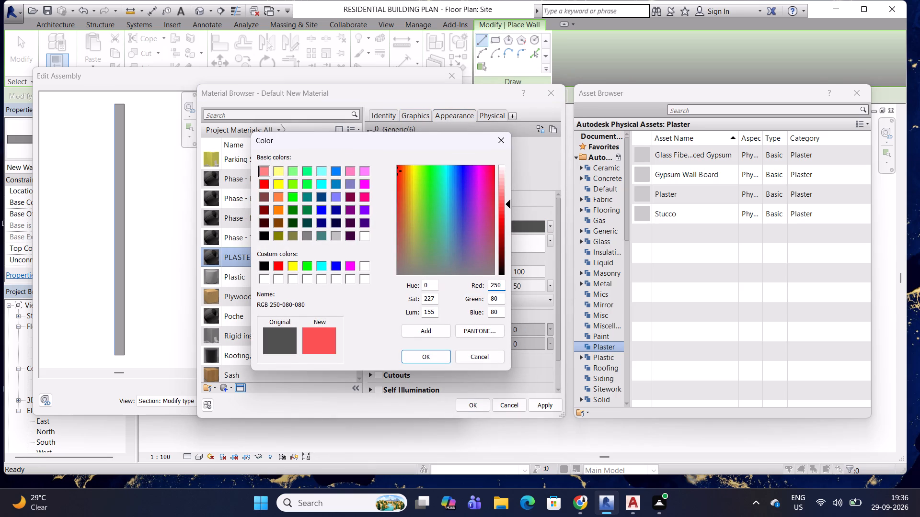
left_click_drag(497, 299, 488, 300)
type("204")
left_click(502, 311)
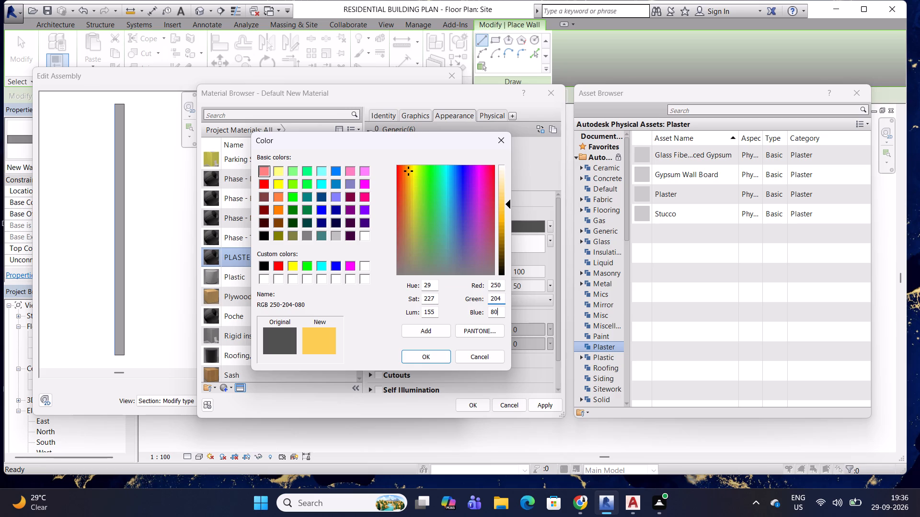
key("BackSpace")
key("BackSpace")
type("180")
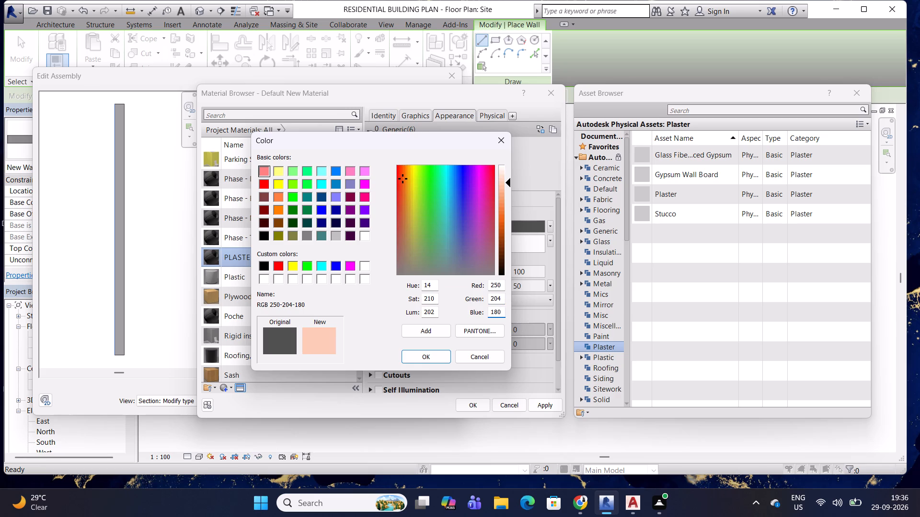
left_click_drag(502, 284, 498, 284)
left_click_drag(498, 284, 494, 284)
type("15")
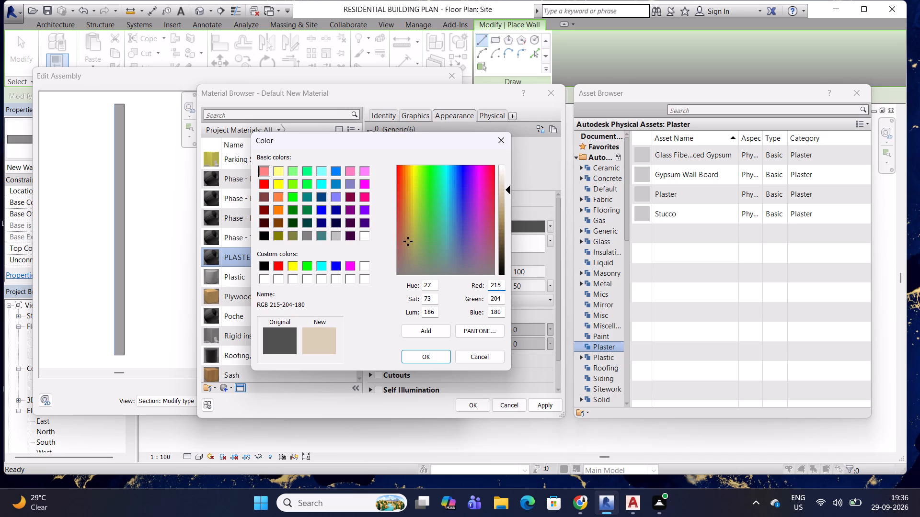
key("Return")
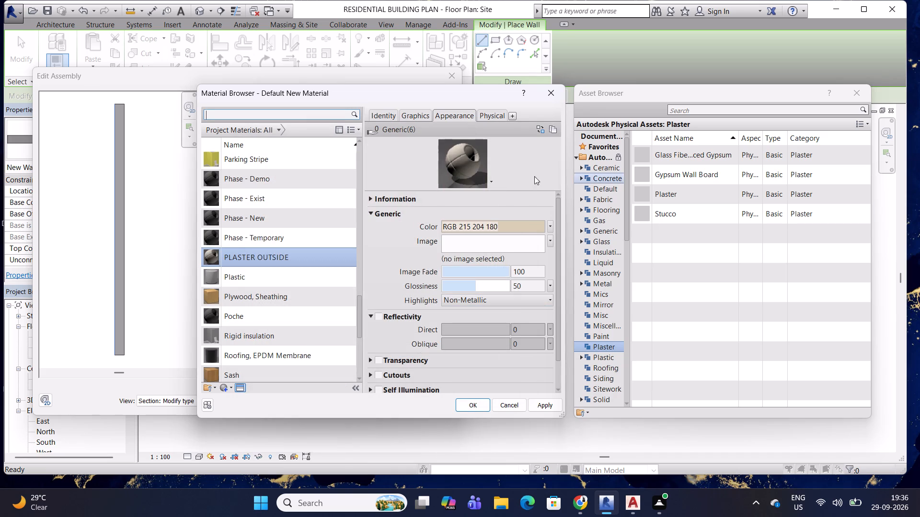
left_click(545, 405)
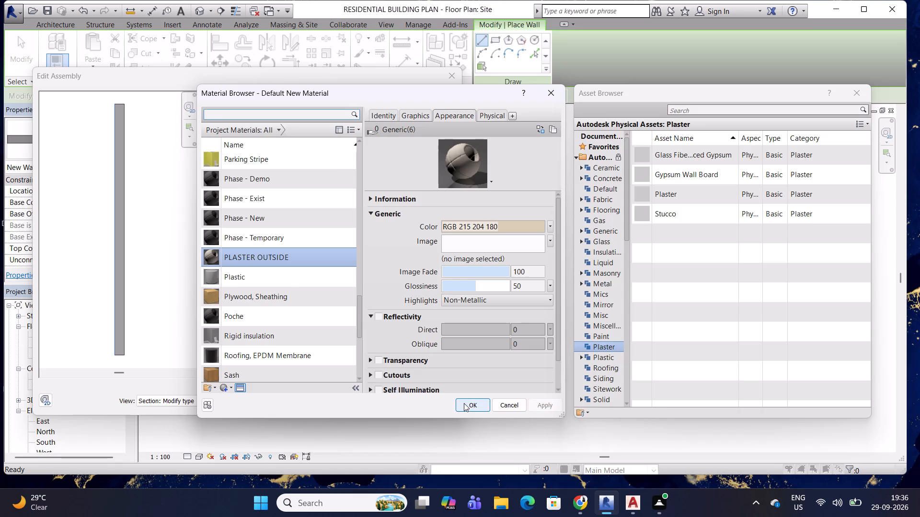
left_click(464, 403)
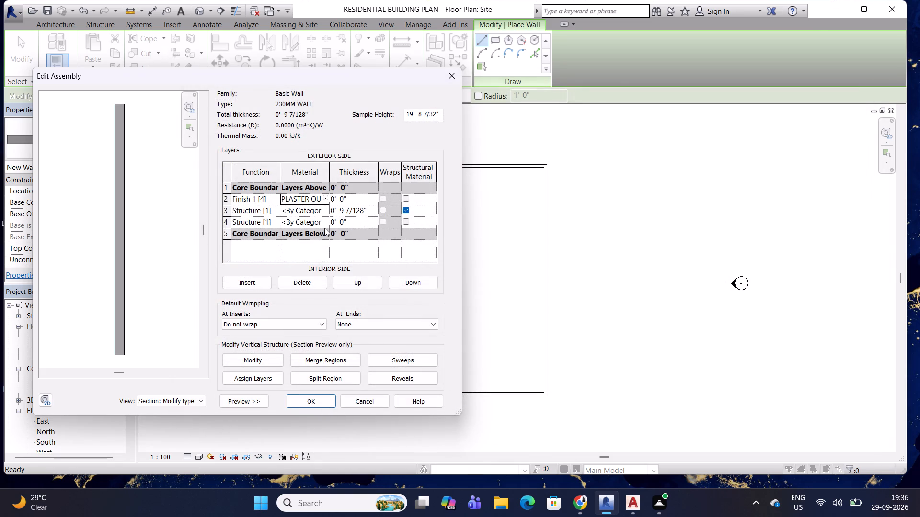
Change the function of the innermost Structure layer, row 4 of the wall assembly, to Finish 2 [5].
left_click(325, 222)
key("Escape")
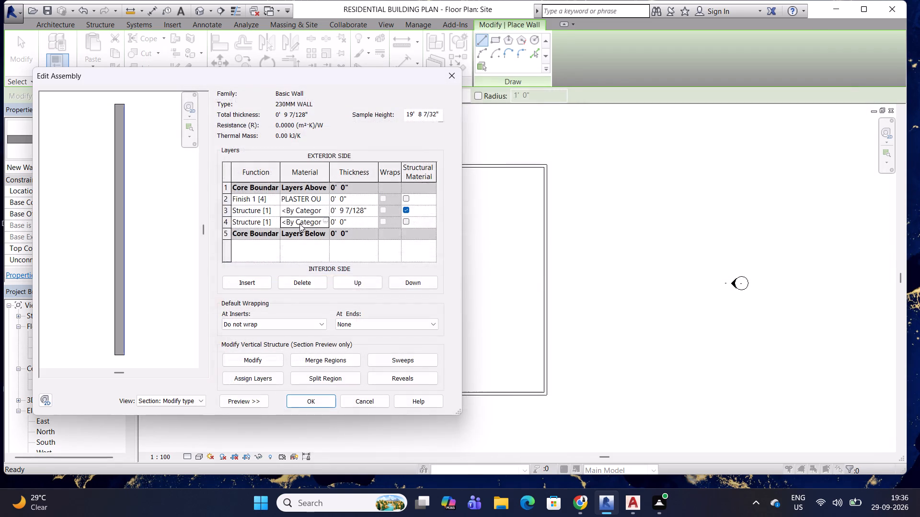
left_click(277, 220)
double_click(277, 220)
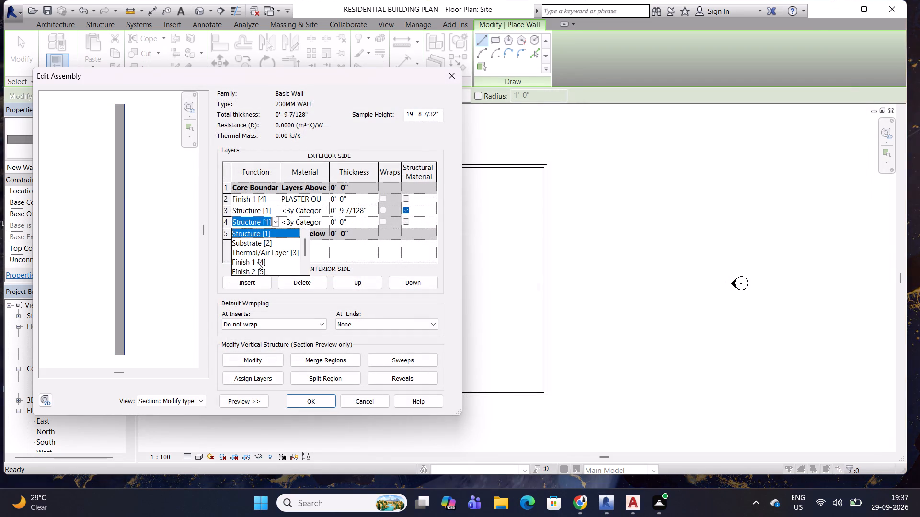
left_click(256, 268)
Create a new material for the interior finish layer and rename it PLASTER INSIDE.
left_click(324, 222)
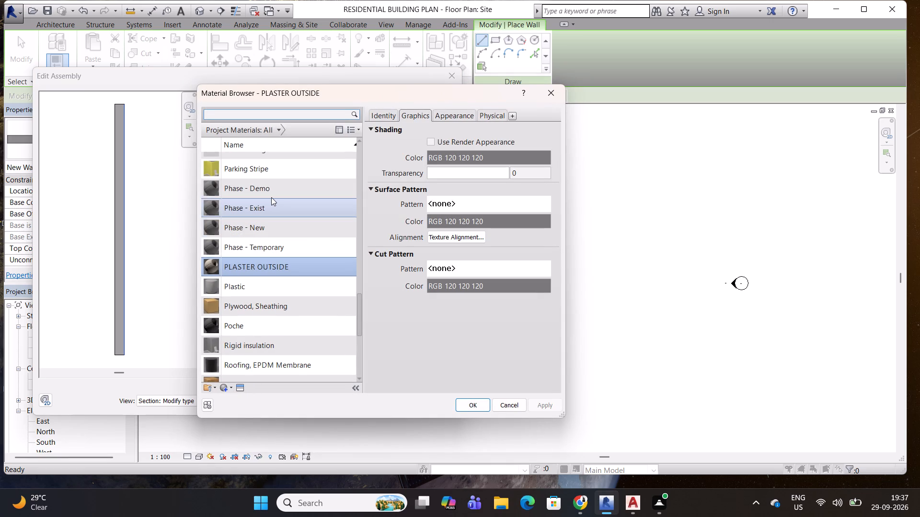
right_click(257, 265)
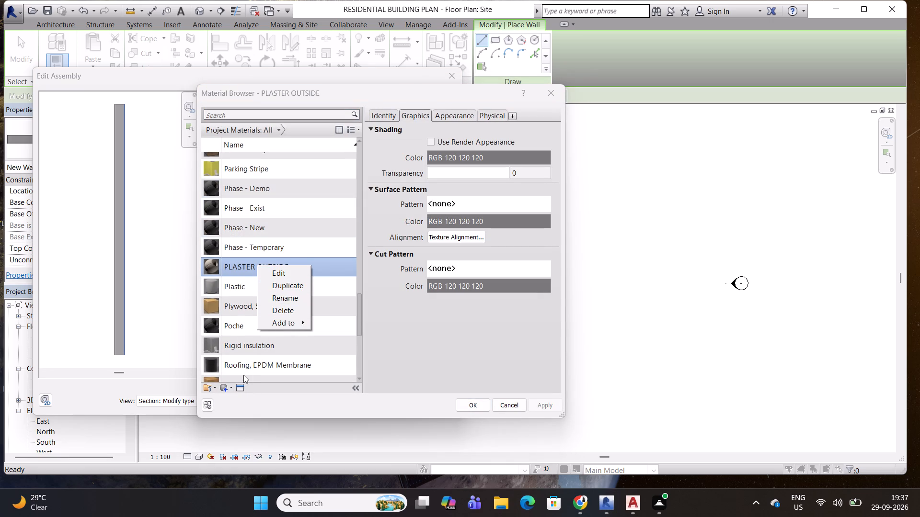
left_click(223, 387)
left_click(223, 387)
left_click(227, 398)
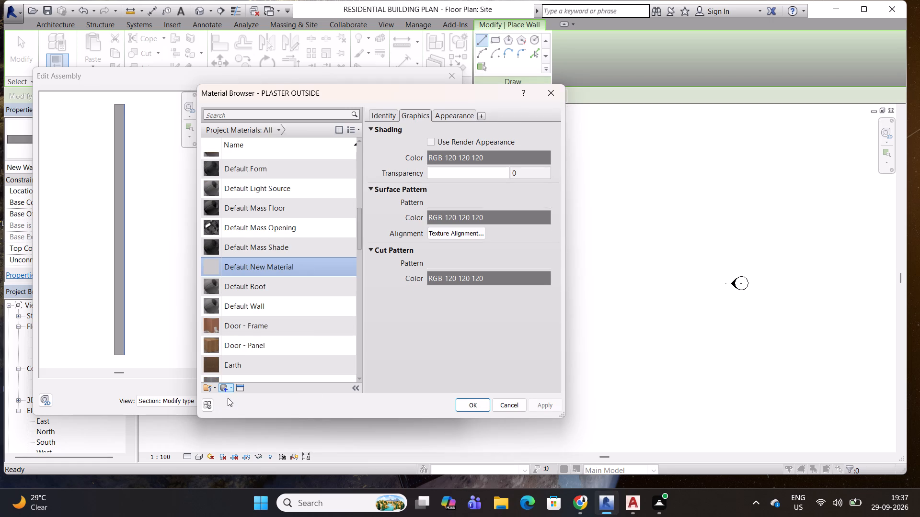
right_click(253, 257)
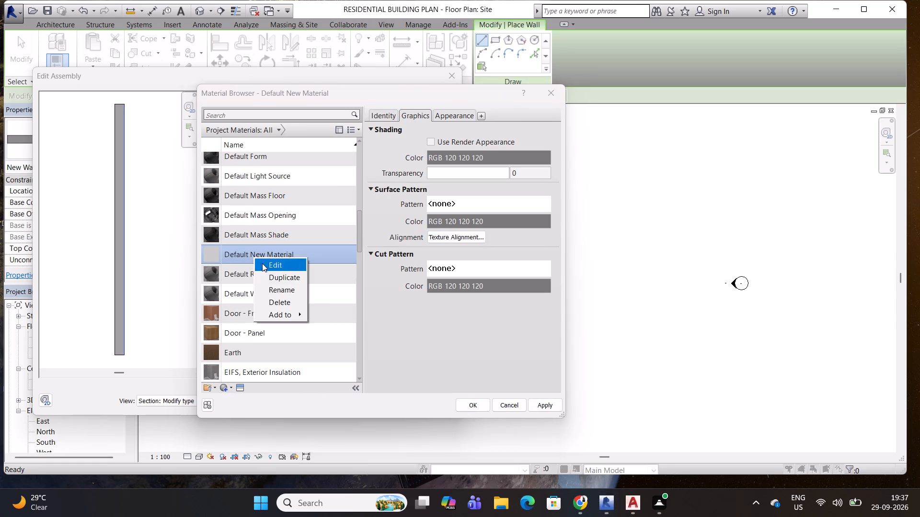
left_click(282, 289)
type("PLASAR INSIDE")
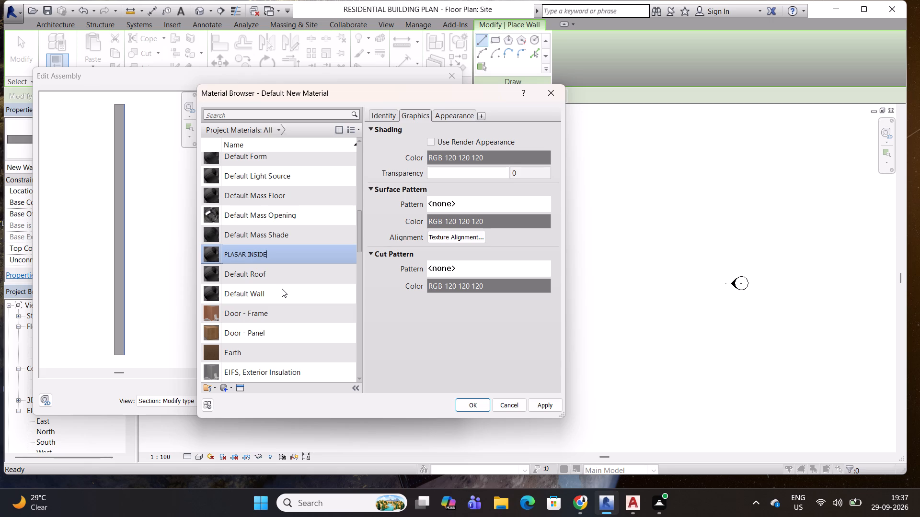
left_click(235, 256)
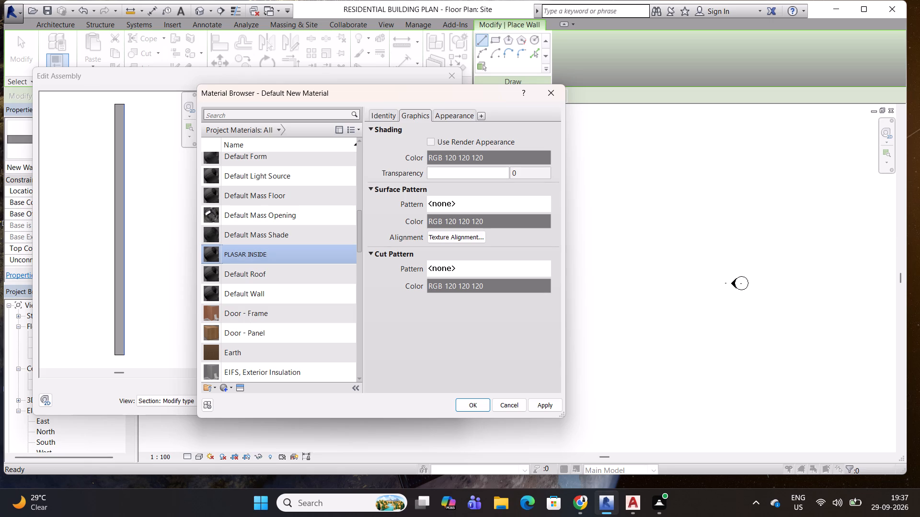
left_click(237, 255)
key("t")
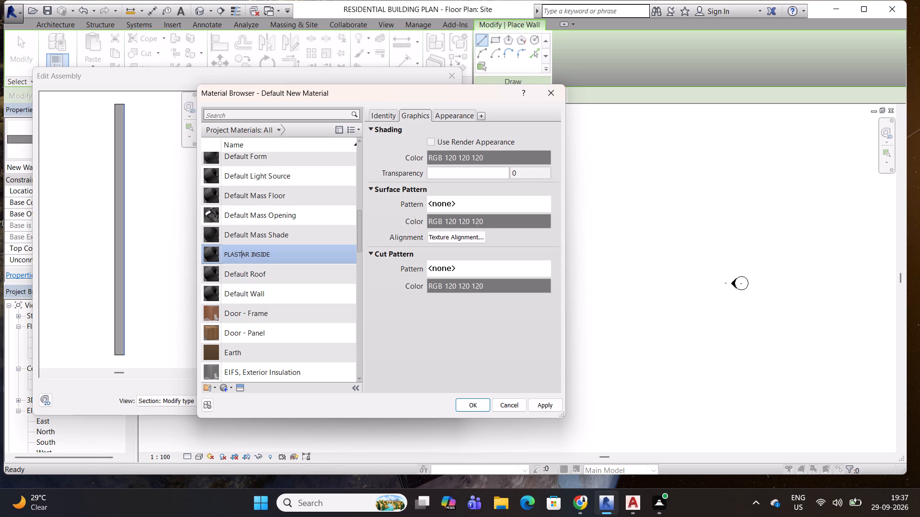
left_click(246, 255)
key("BackSpace")
key("e")
key("Return")
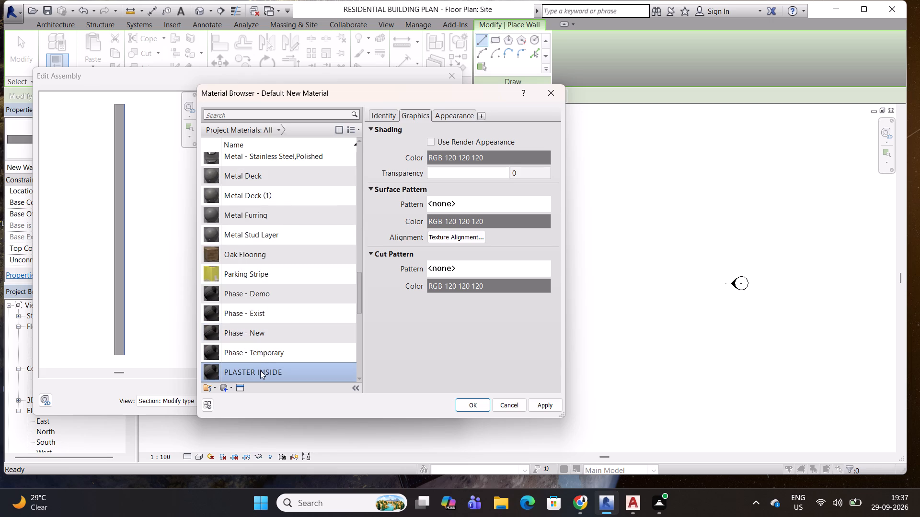
left_click(260, 371)
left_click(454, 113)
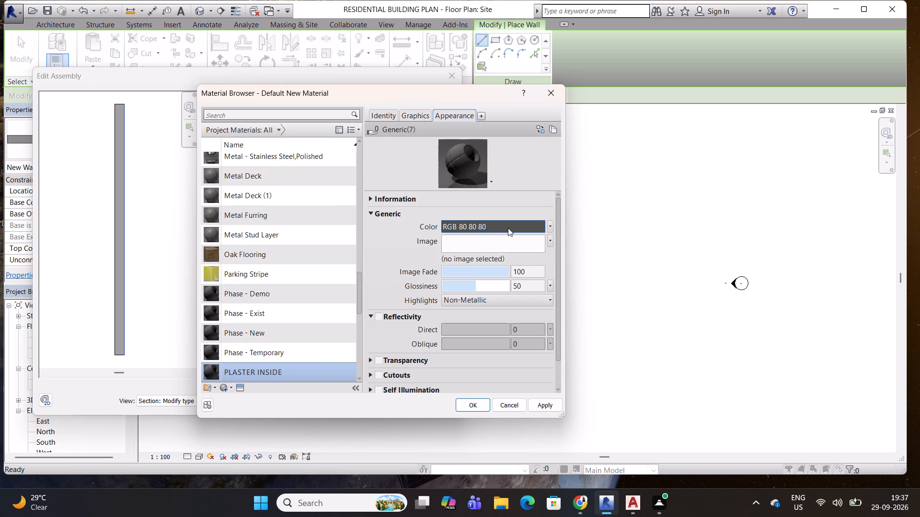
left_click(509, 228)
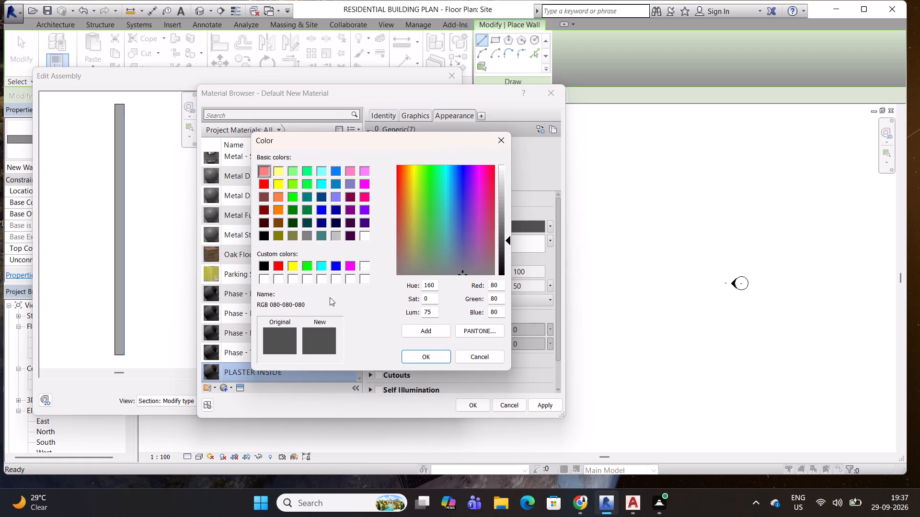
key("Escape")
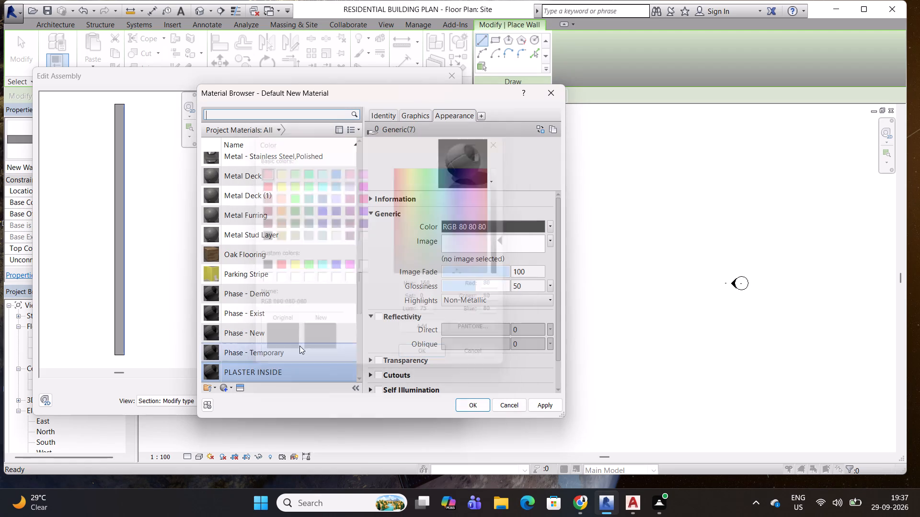
Search the asset library for PLA and apply the Plaster physical asset to the PLASTER INSIDE material.
left_click(242, 389)
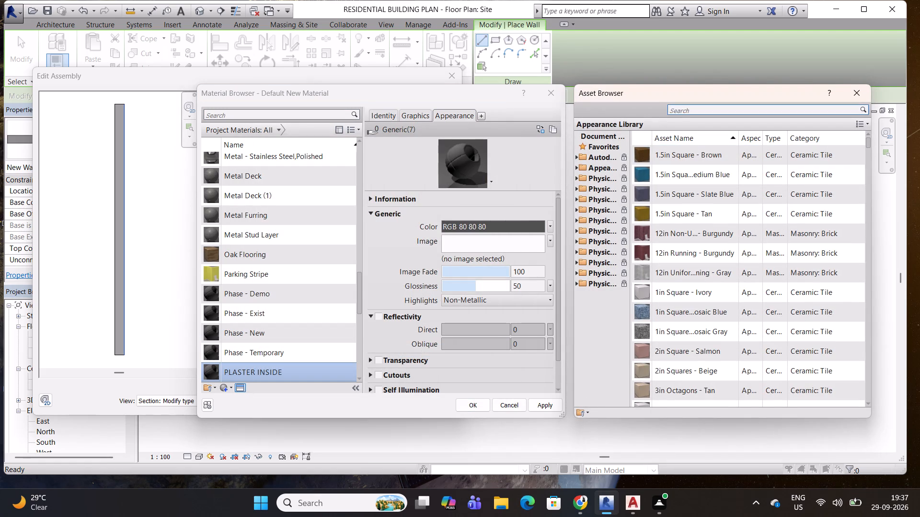
left_click(701, 110)
type("PLATE")
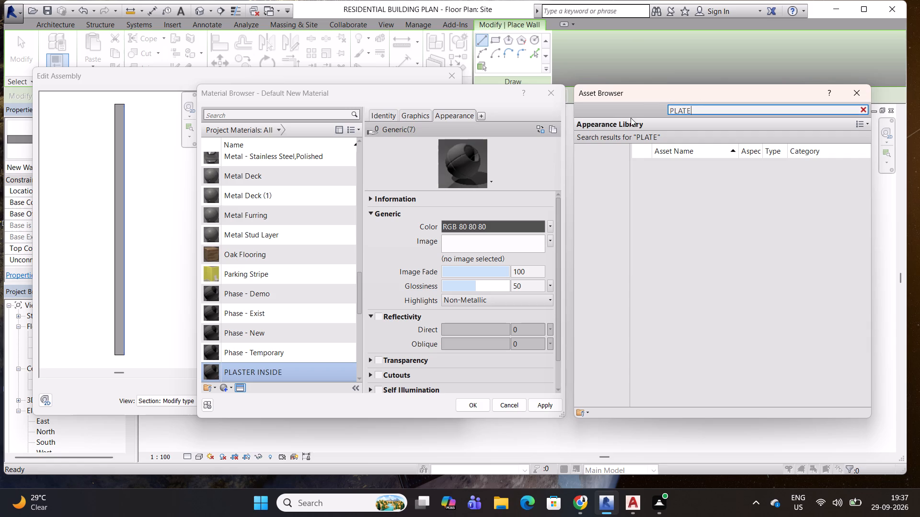
key("BackSpace")
key("BackSpace")
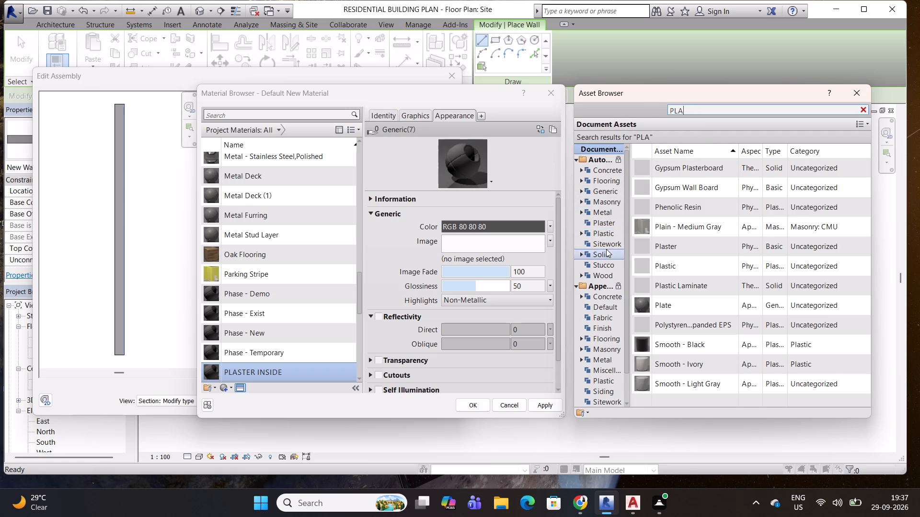
left_click(607, 219)
left_click(678, 206)
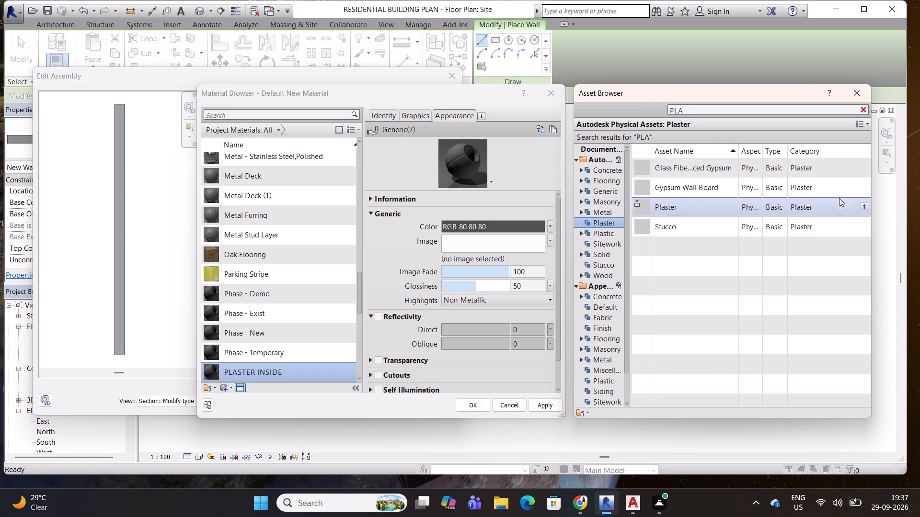
left_click(863, 205)
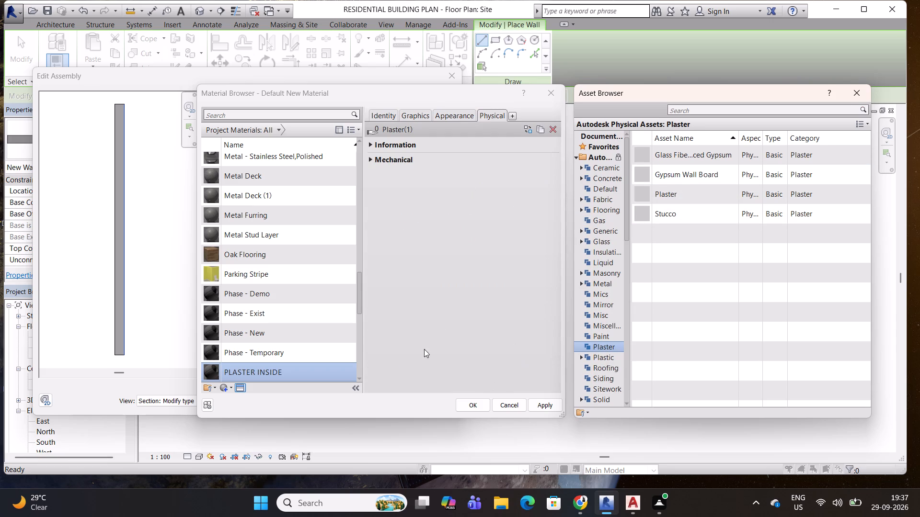
Set the PLASTER INSIDE material's generic appearance color to RGB 215 204 180.
left_click(452, 116)
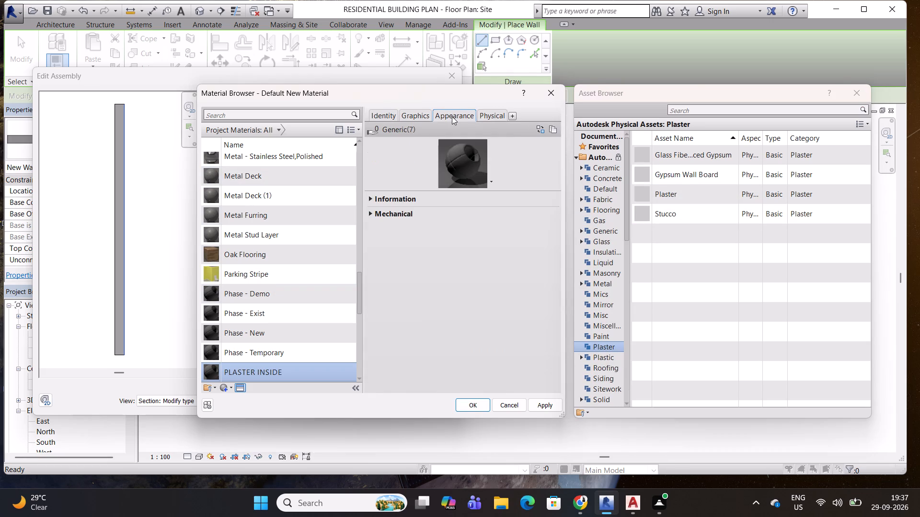
left_click(513, 224)
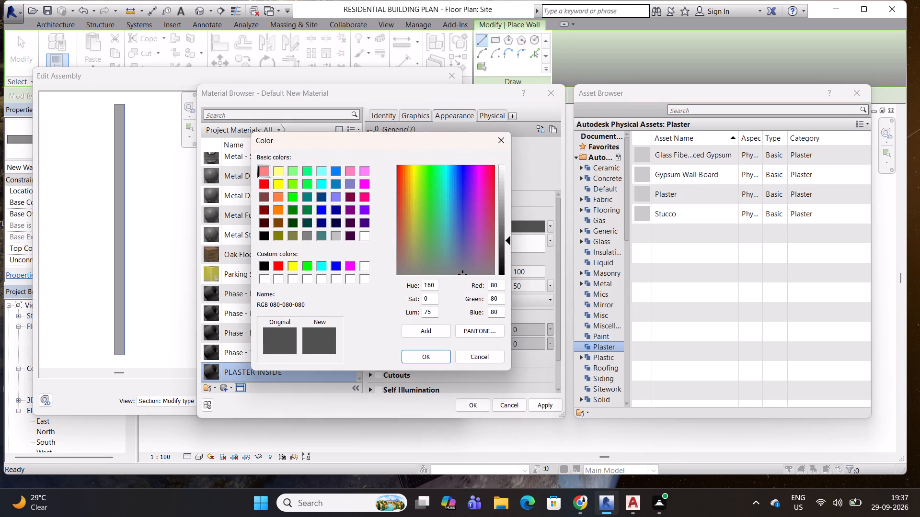
left_click_drag(497, 283, 493, 285)
key("BackSpace")
key("BackSpace")
type("215")
left_click(500, 298)
double_click(497, 298)
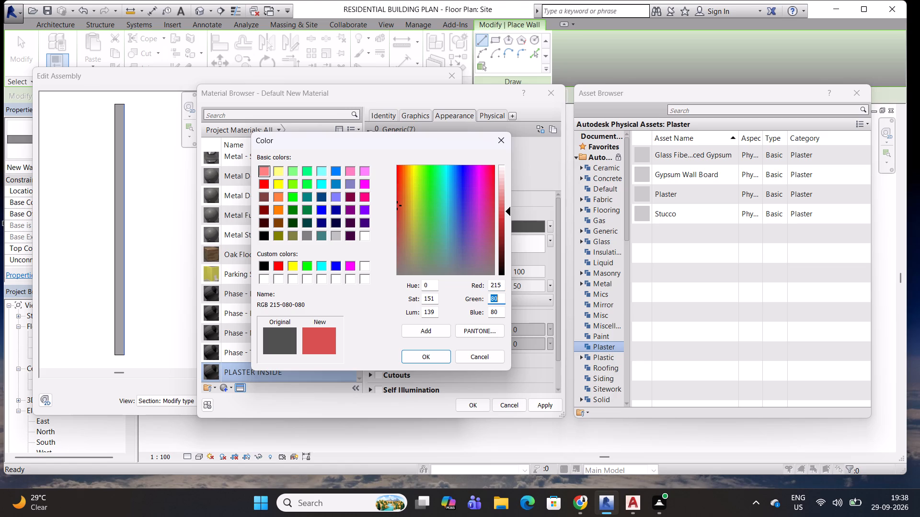
type("240")
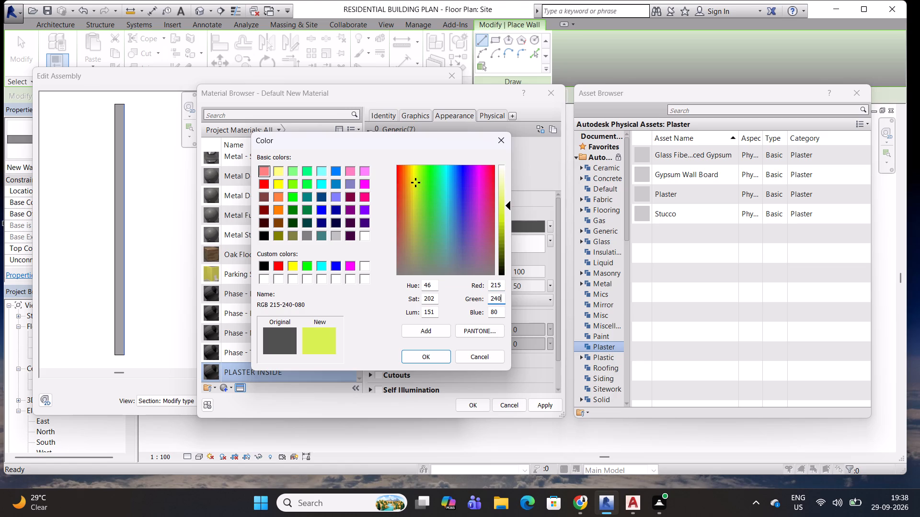
triple_click(499, 310)
key("BackSpace")
key("BackSpace")
key("BackSpace")
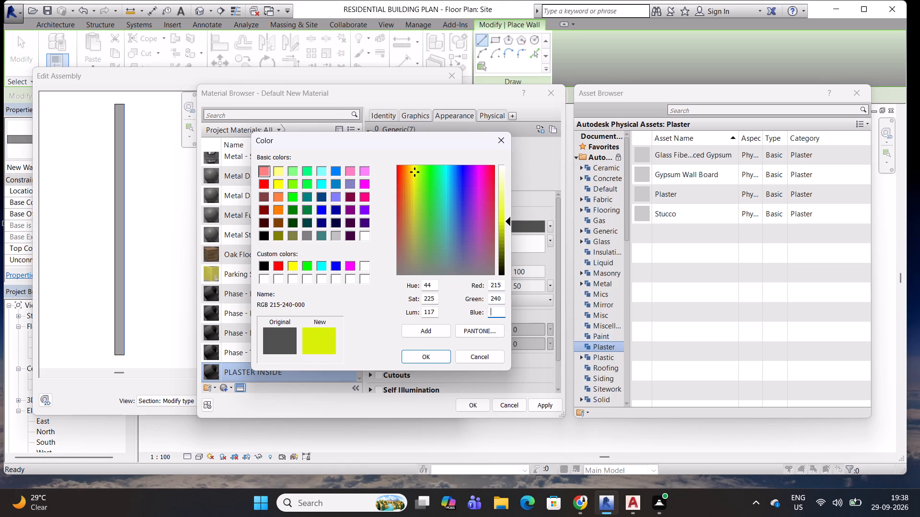
type("180")
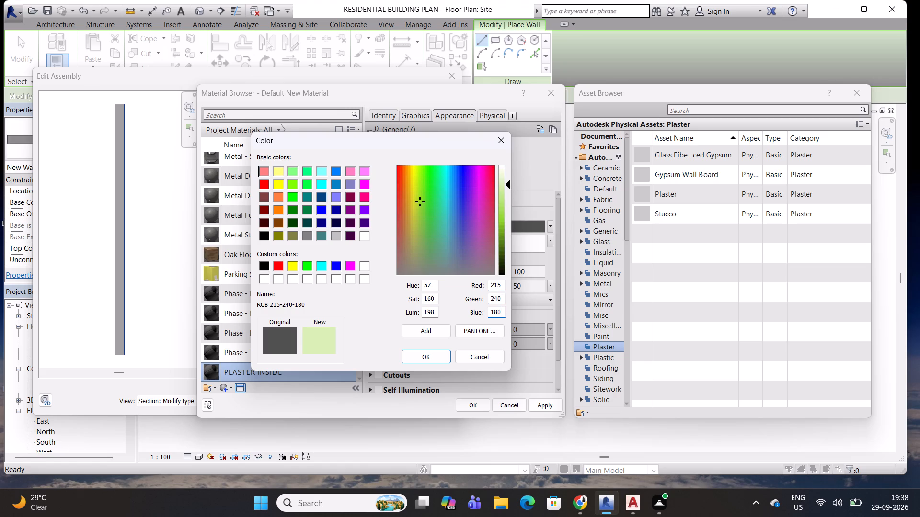
left_click(501, 298)
key("BackSpace")
key("BackSpace")
type("04")
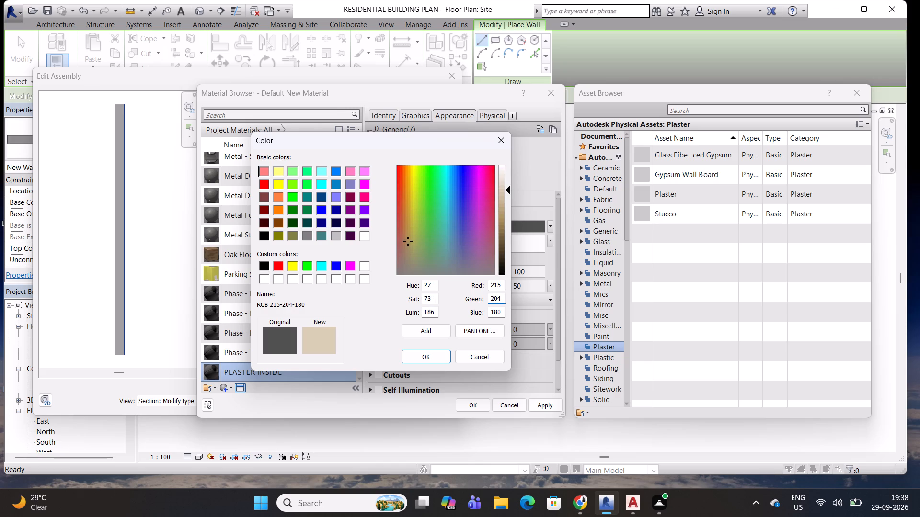
left_click(425, 353)
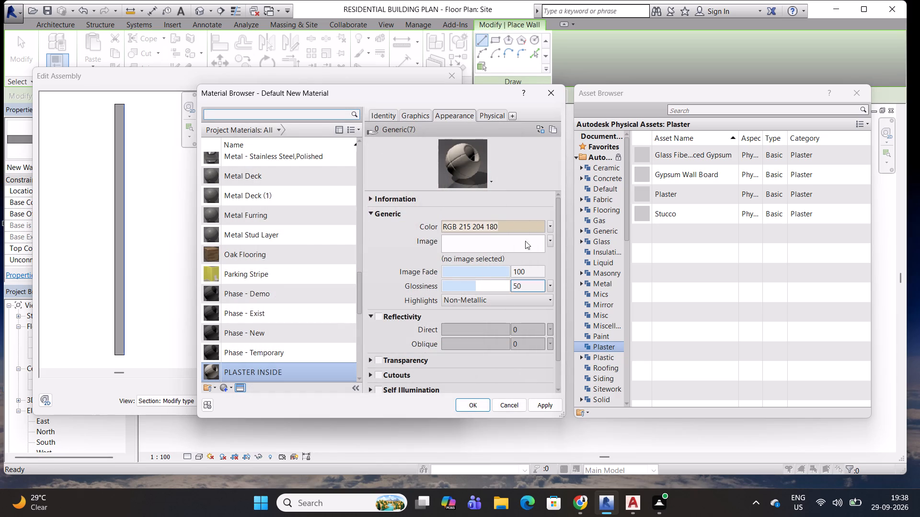
Make PLASTER INSIDE use its render appearance for shading and apply the material to the Finish 2 [5] layer.
left_click(417, 113)
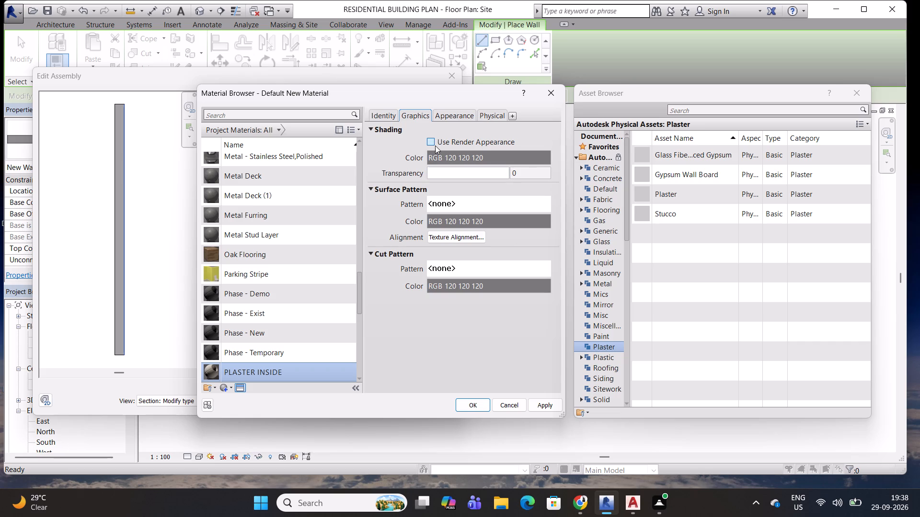
left_click(431, 142)
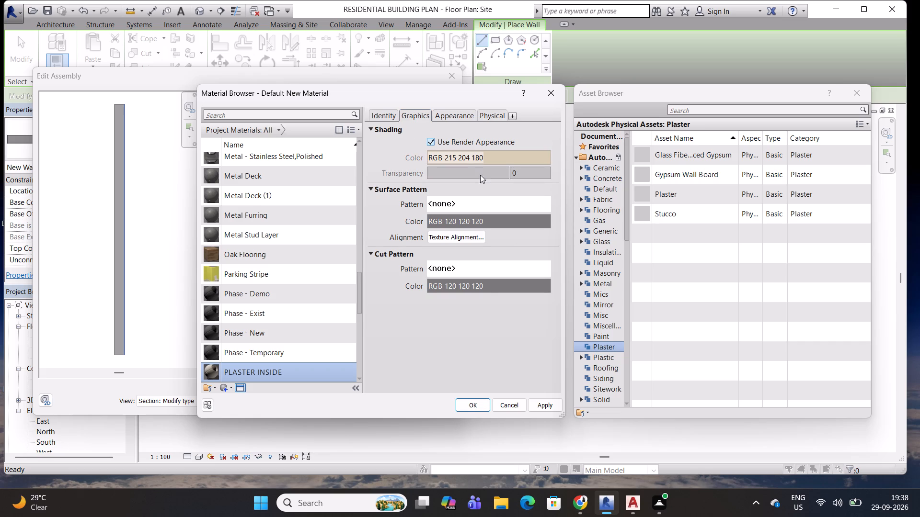
left_click(547, 405)
left_click(469, 401)
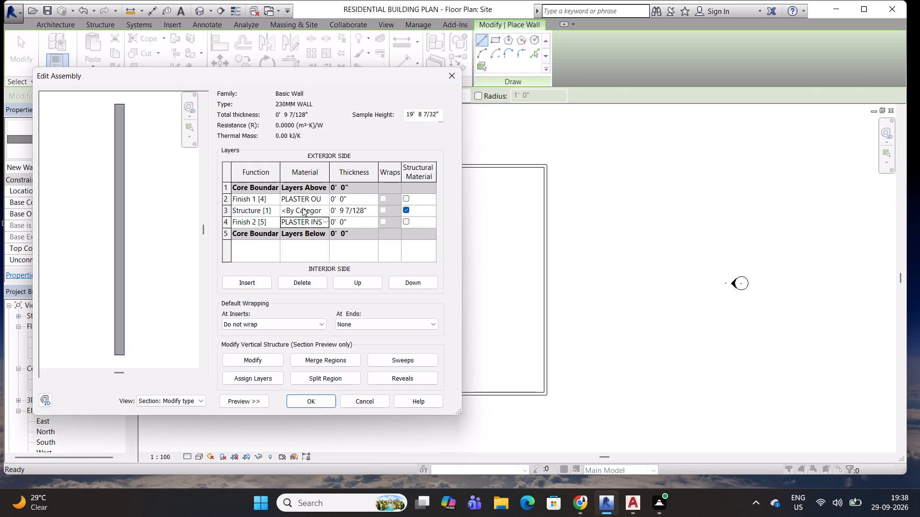
Set the thickness of the Finish 1 [4] PLASTER OUTSIDE layer to 1".
left_click(322, 211)
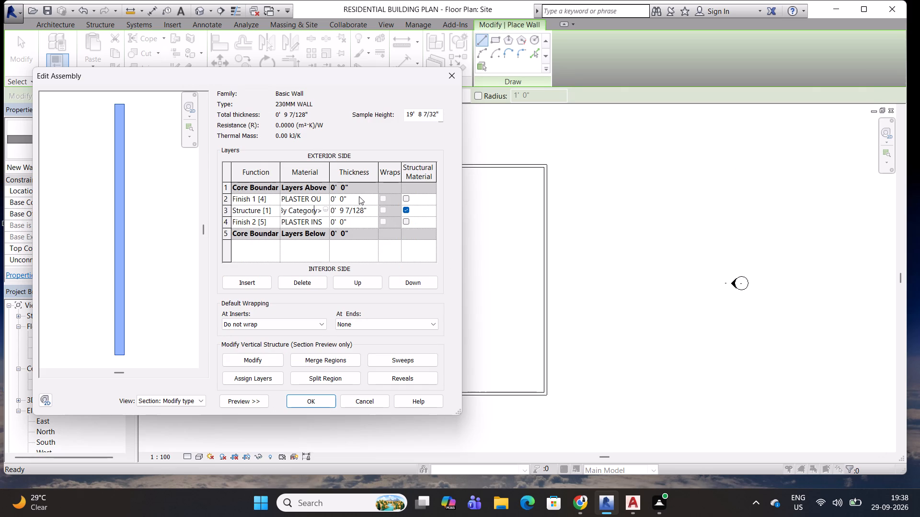
double_click(359, 196)
triple_click(359, 196)
key("BackSpace")
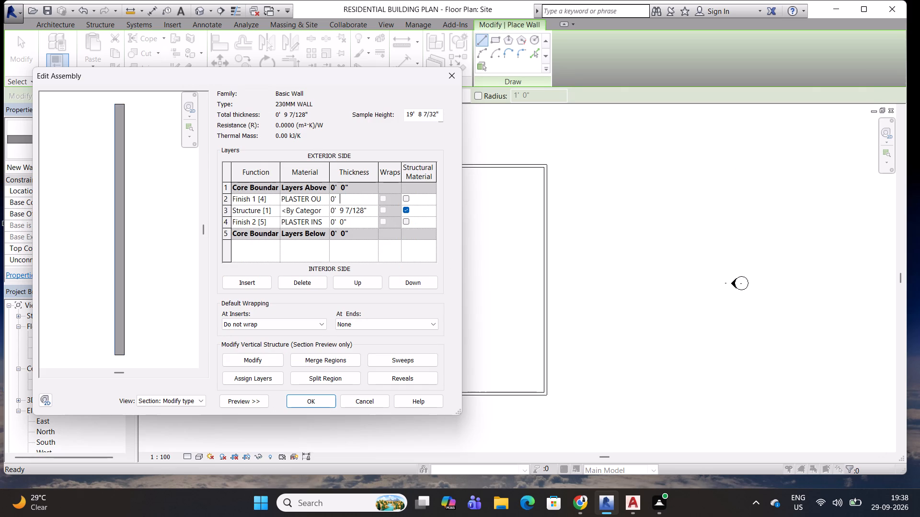
key("BackSpace")
key("BackSpace")
key("BackSpace")
type("1\"")
key("Return")
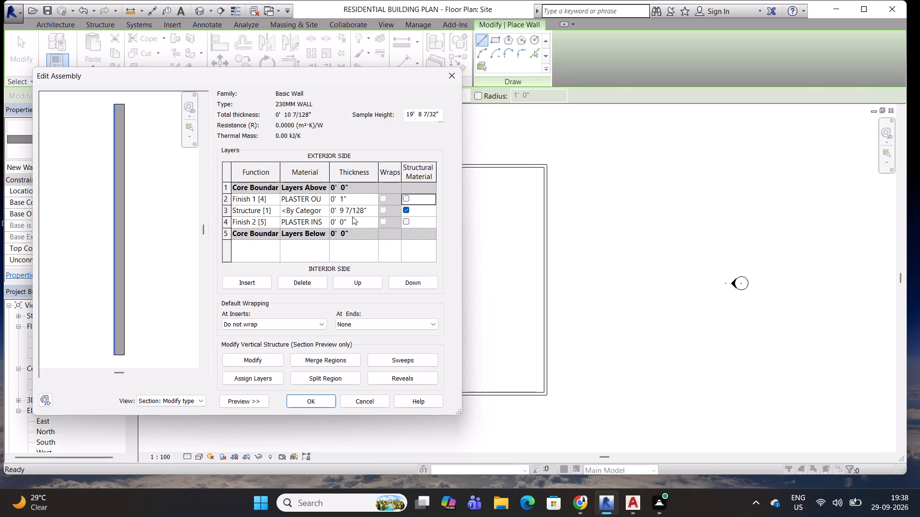
Set the thickness of the Finish 2 [5] PLASTER INSIDE layer to 1".
triple_click(350, 222)
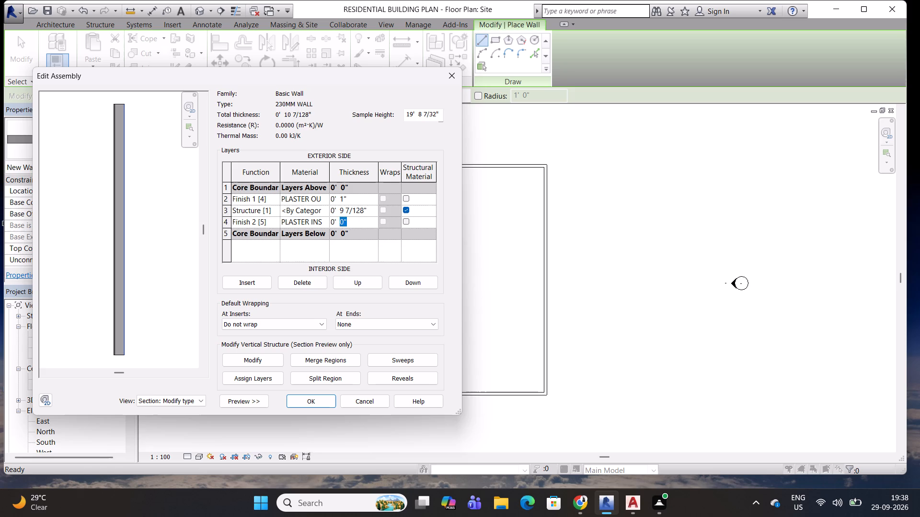
key("BackSpace")
key("BackSpace")
key("BackSpace")
key("BackSpace")
key("BackSpace")
type("1\"")
key("Return")
Examine the plaster and structure layers of the wall in the section preview.
scroll(106, 124, "up", 2)
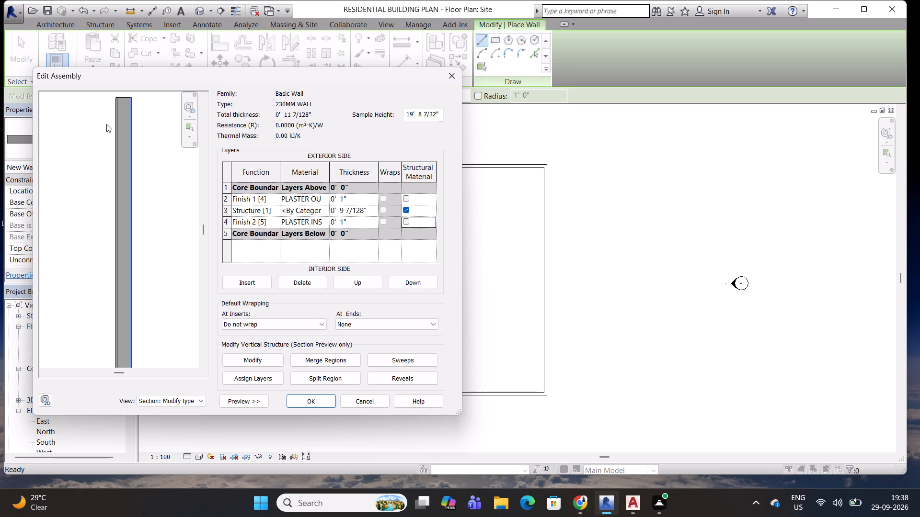
scroll(106, 124, "up", 14)
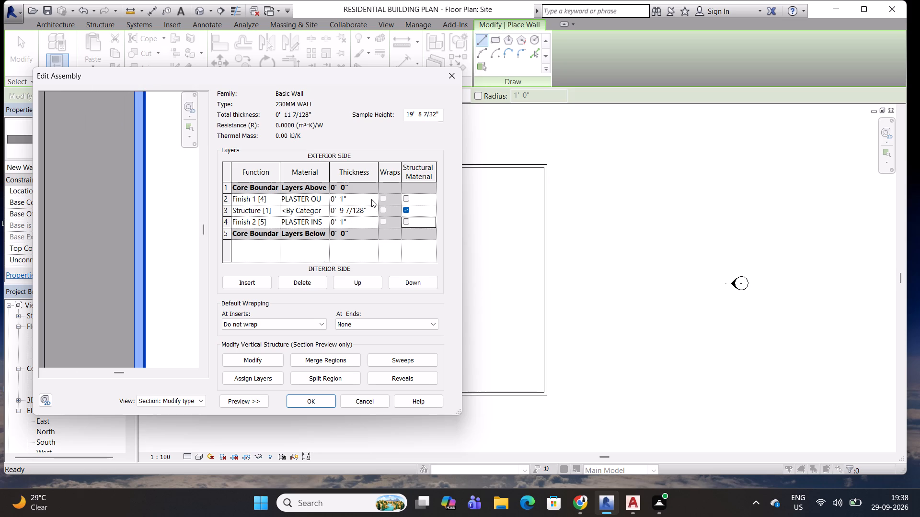
left_click(371, 199)
scroll(267, 203, "down", 3)
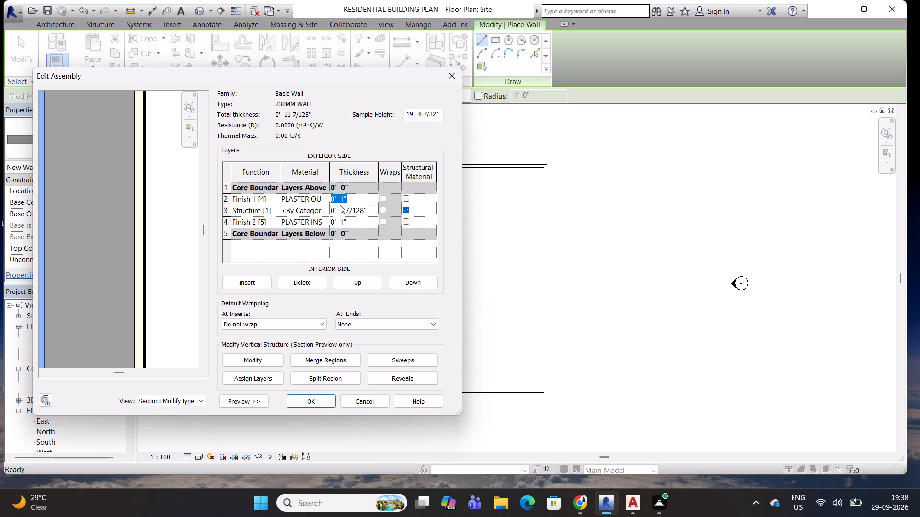
left_click(369, 207)
scroll(365, 214, "down", 1)
scroll(33, 196, "down", 6)
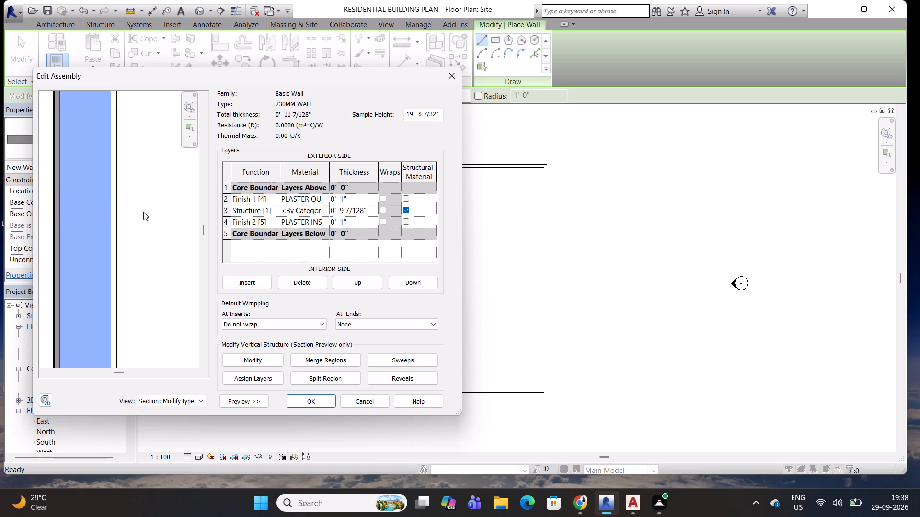
scroll(143, 212, "down", 8)
scroll(139, 236, "up", 1)
middle_click_drag(143, 228, 154, 164)
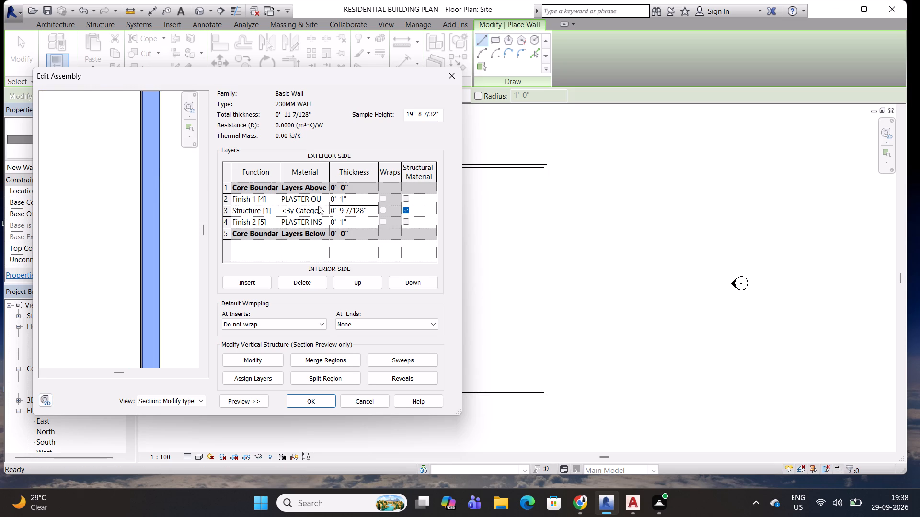
Assign the Brick, Common material to the Structure [1] layer of the 230MM WALL.
double_click(326, 209)
scroll(260, 205, "up", 4)
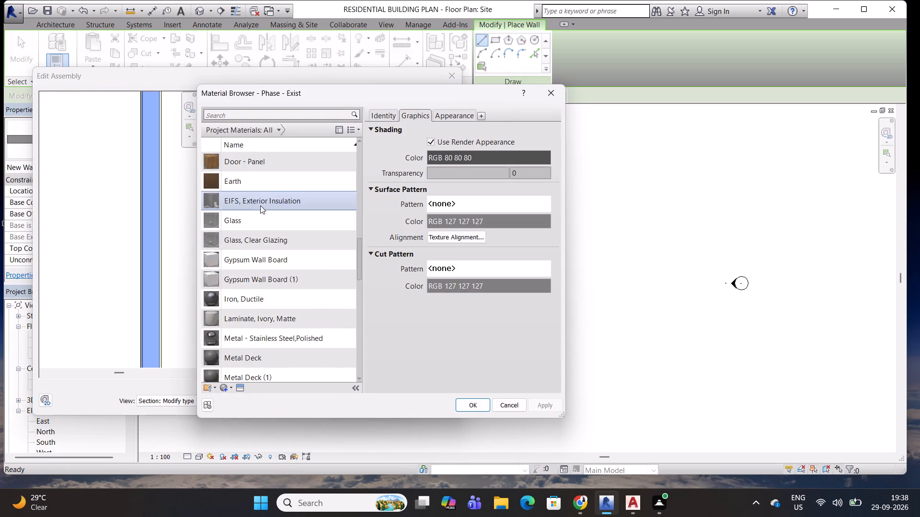
scroll(260, 205, "up", 11)
scroll(260, 205, "down", 1)
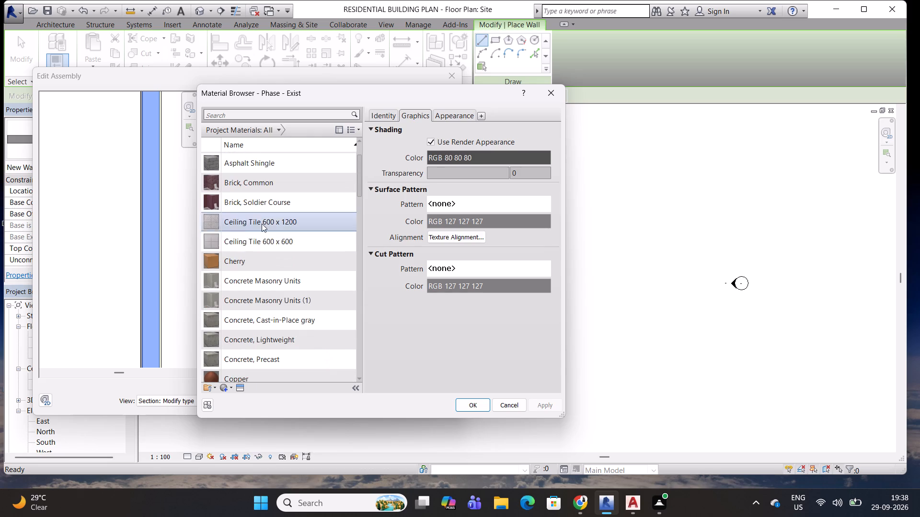
left_click(260, 188)
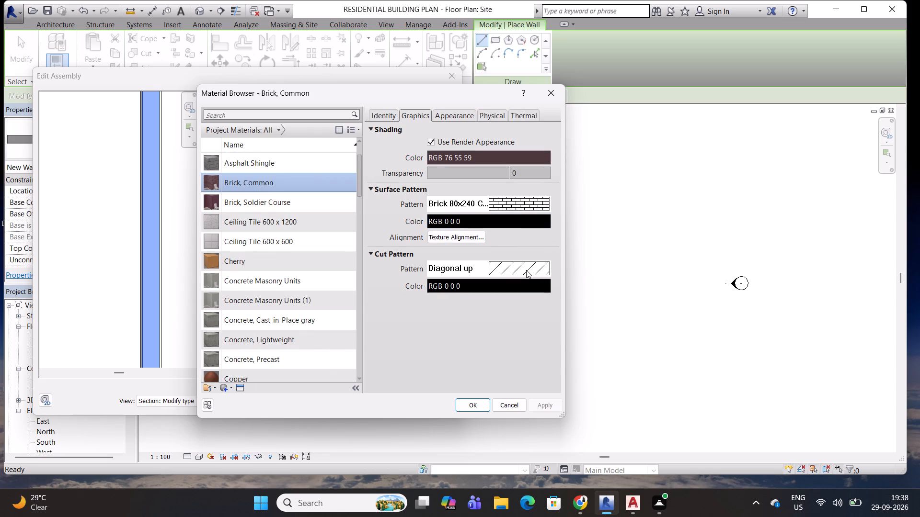
left_click(481, 401)
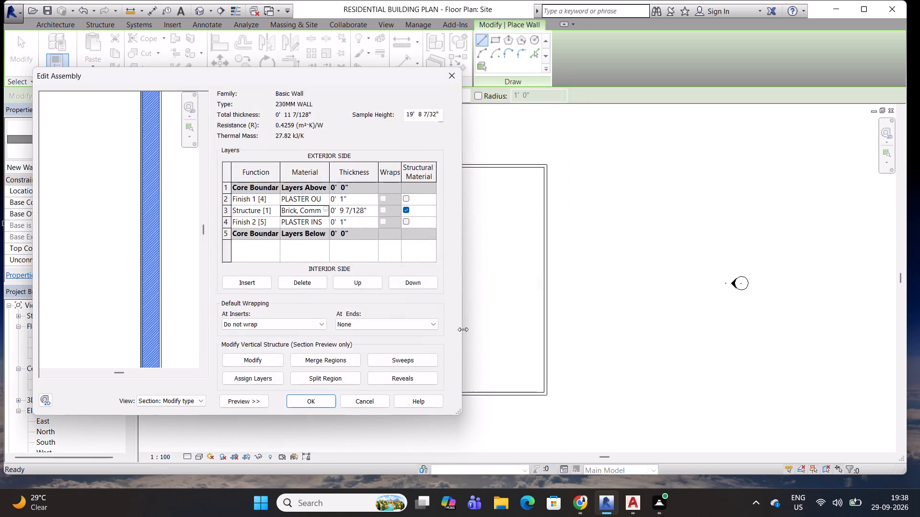
Duplicate the Brickwork drafting fill pattern as BW 1 while choosing the cut pattern for Brick, Common.
left_click(325, 210)
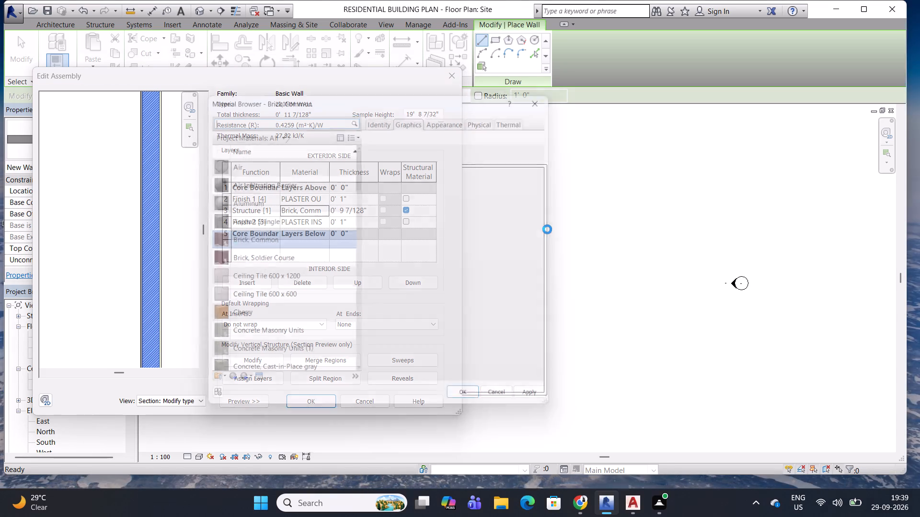
left_click(517, 265)
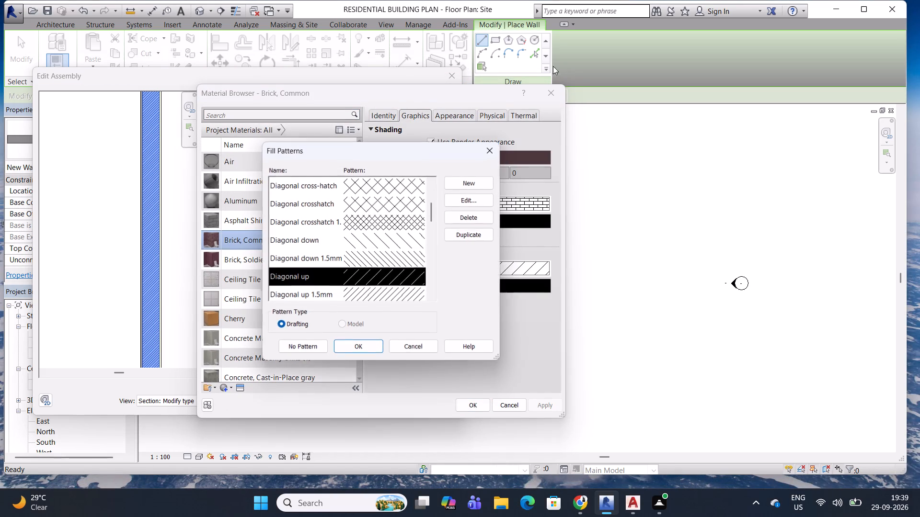
scroll(354, 229, "up", 6)
scroll(321, 208, "up", 1)
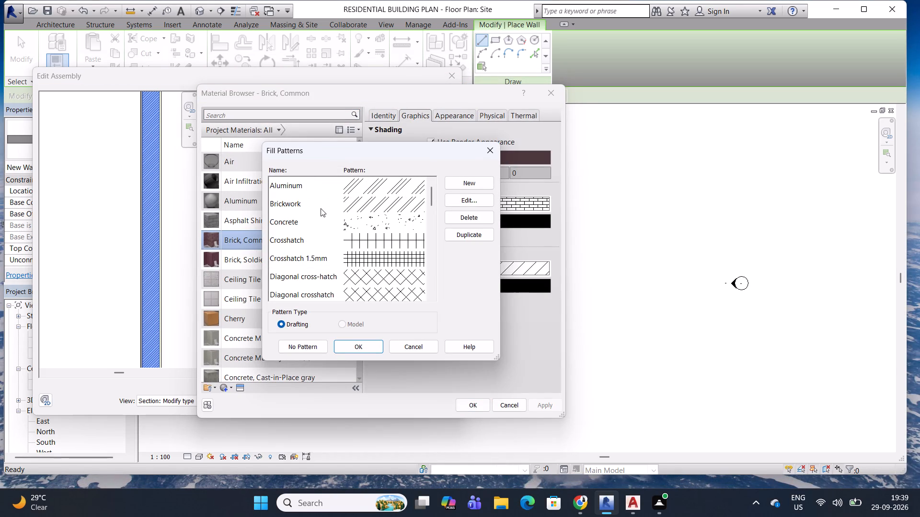
scroll(321, 208, "up", 1)
left_click(371, 204)
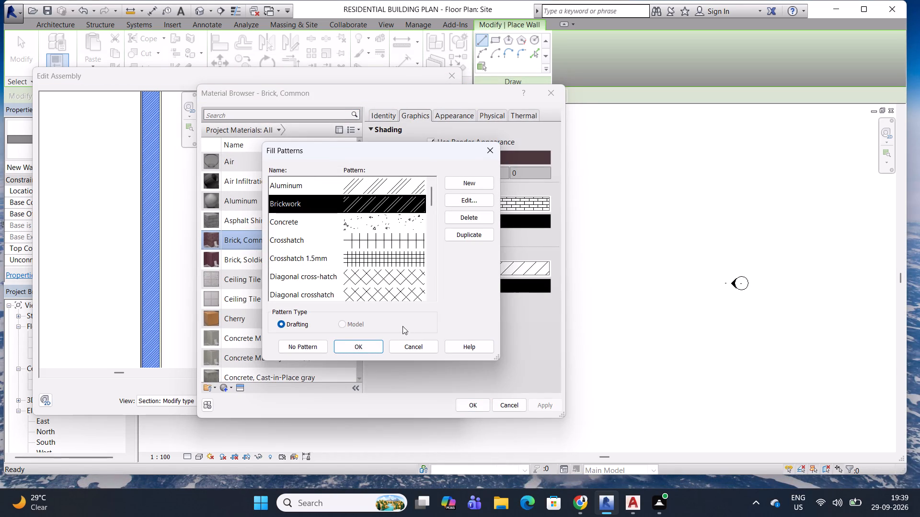
left_click(466, 233)
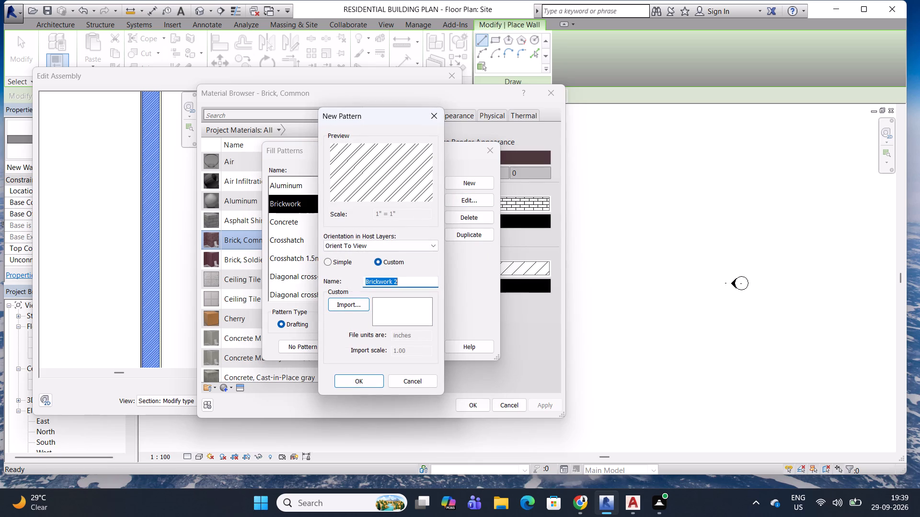
key("BackSpace")
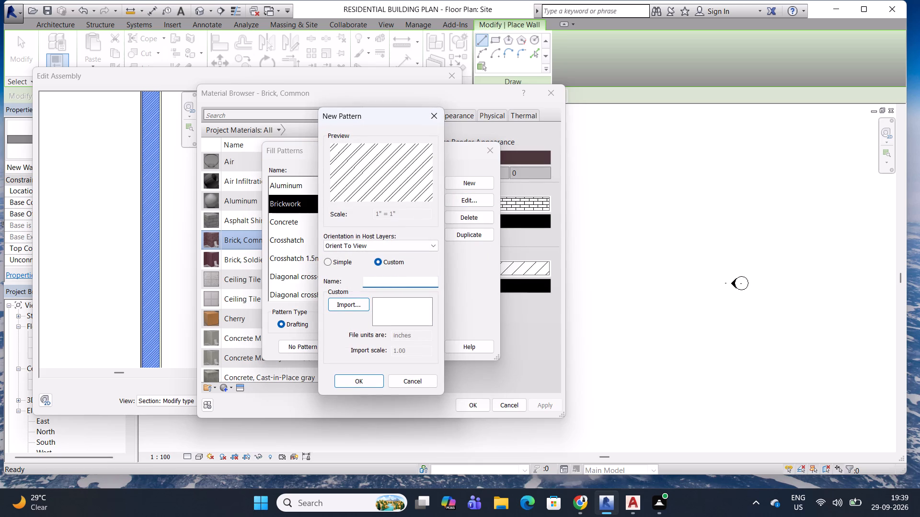
type("BW 1")
left_click(364, 381)
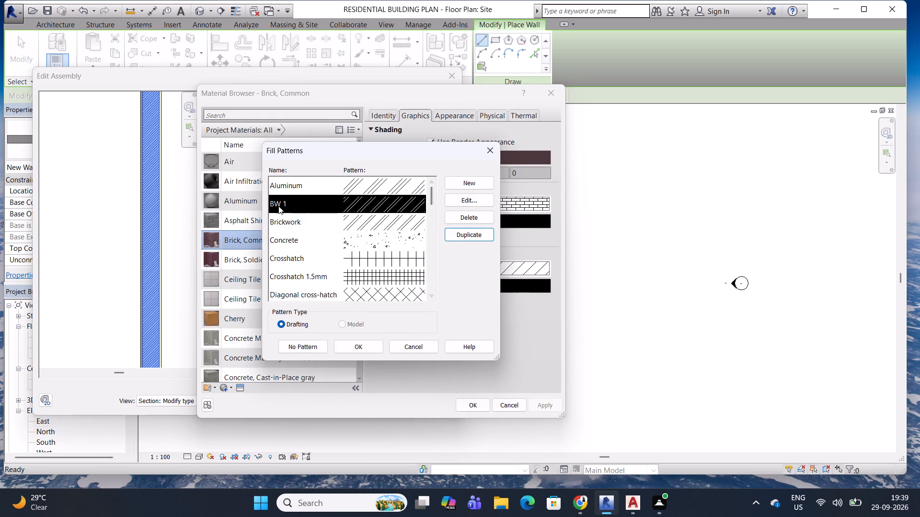
Examine the Simple and Custom settings of the BW 1 fill pattern.
scroll(152, 222, "up", 15)
left_click(471, 201)
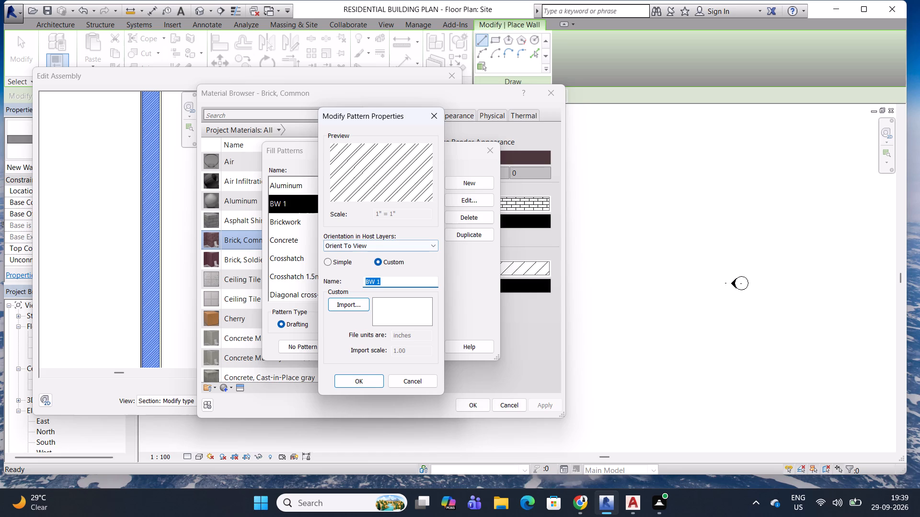
left_click(343, 261)
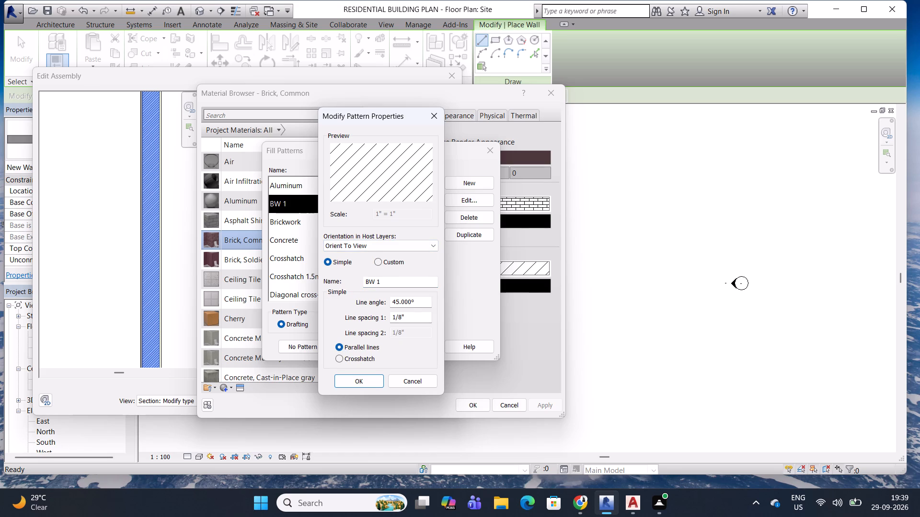
left_click(384, 265)
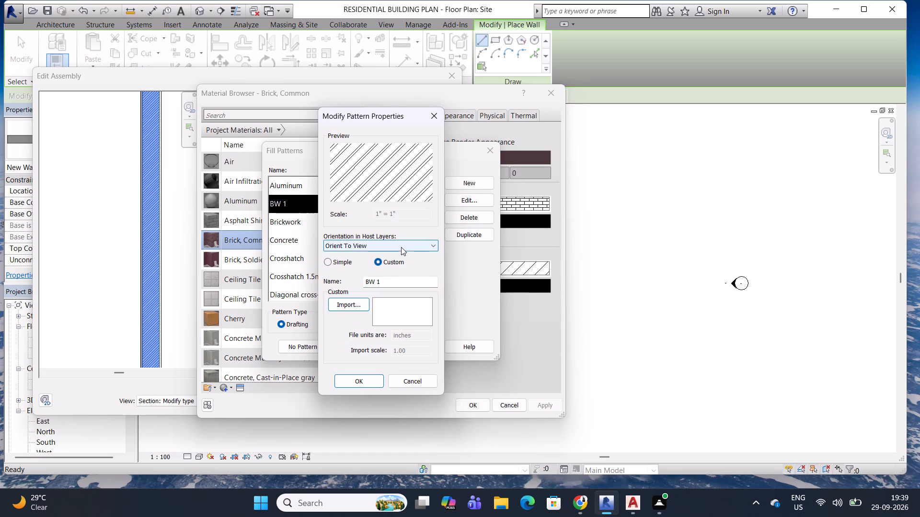
triple_click(395, 215)
triple_click(395, 215)
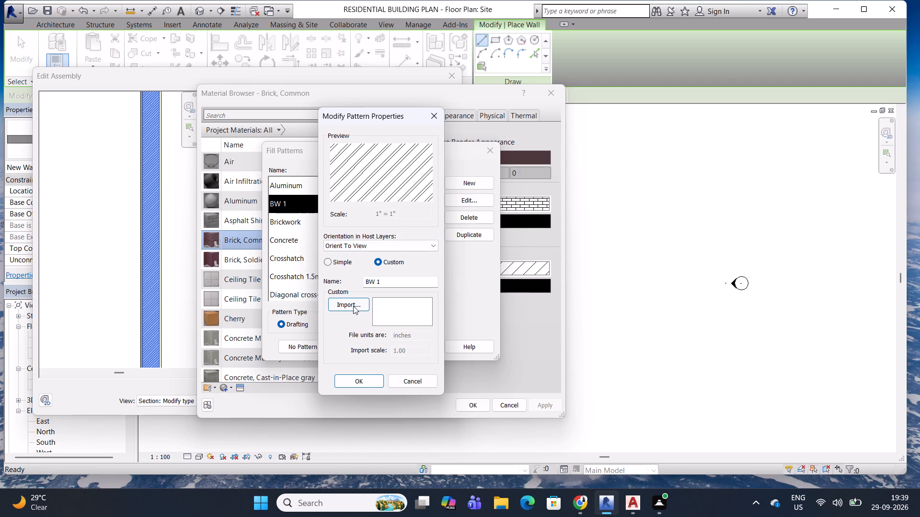
left_click(383, 349)
triple_click(407, 349)
left_click(351, 380)
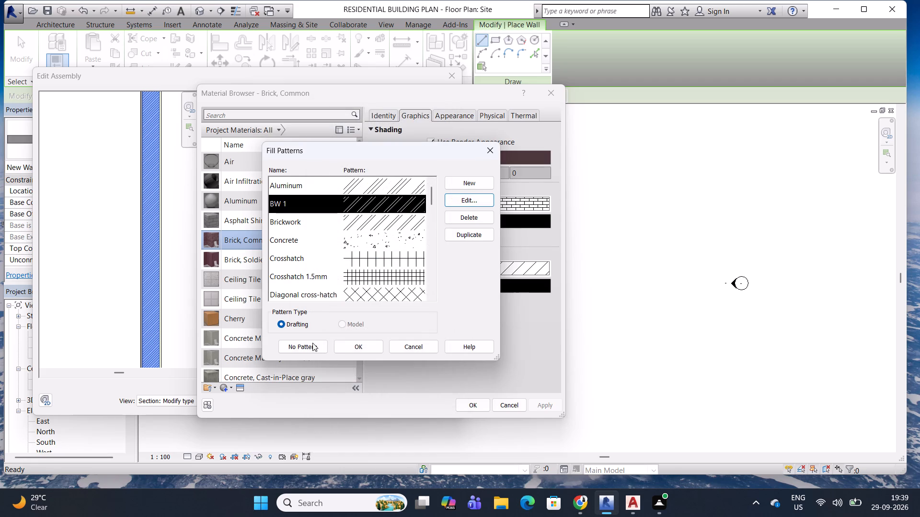
Apply BW 1 as the cut pattern of the Brick, Common material.
left_click(359, 344)
scroll(156, 231, "up", 10)
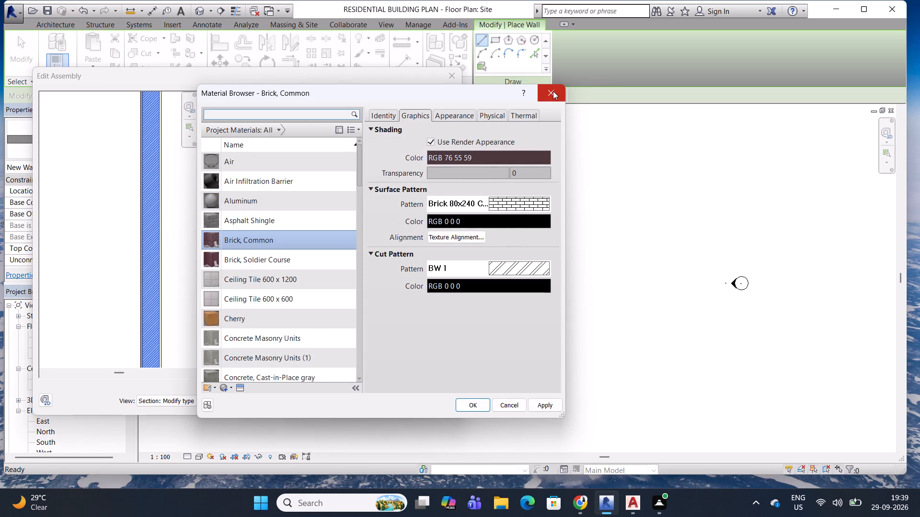
left_click(540, 407)
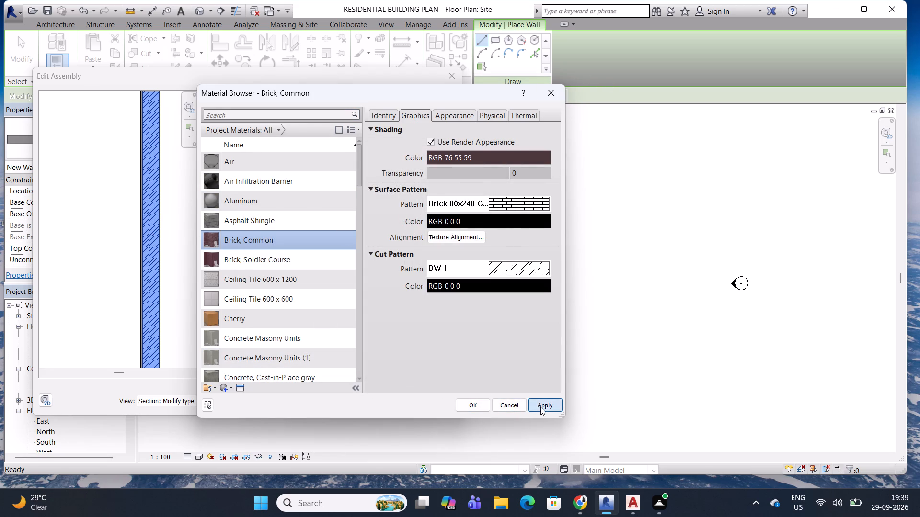
left_click(467, 405)
Examine the hatch of the wall's brick core in the section preview.
scroll(138, 206, "up", 11)
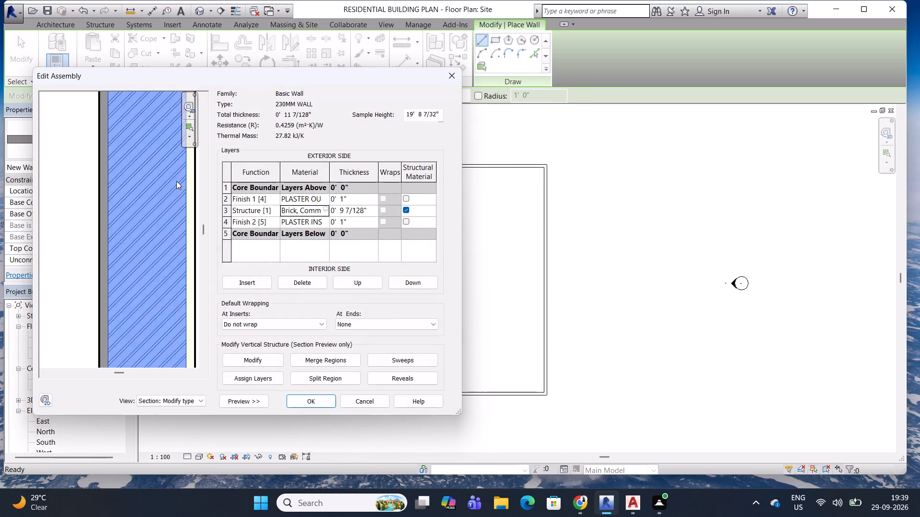
scroll(176, 181, "up", 7)
scroll(152, 173, "down", 13)
middle_click_drag(155, 171, 143, 129)
scroll(120, 194, "up", 7)
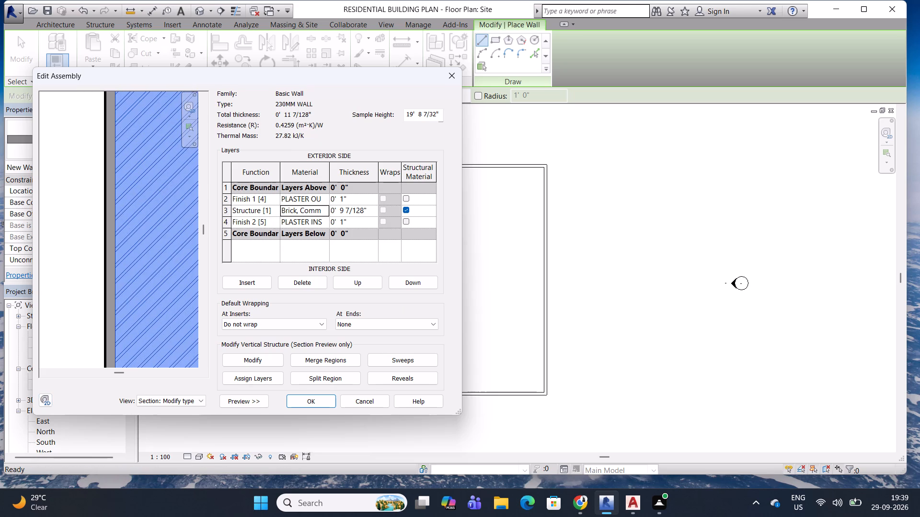
Compare the parallel lines, crosshatch and custom options of the BW 1 cut pattern for Brick, Common.
left_click(325, 209)
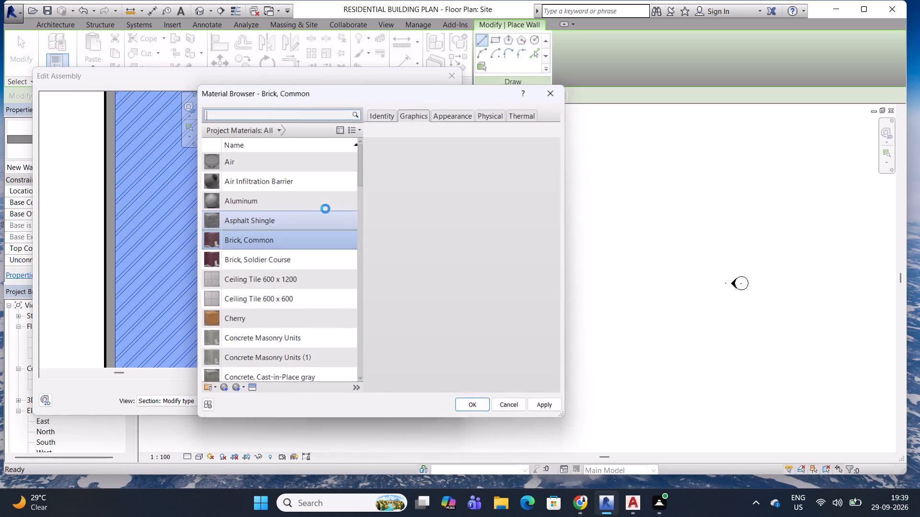
left_click(513, 273)
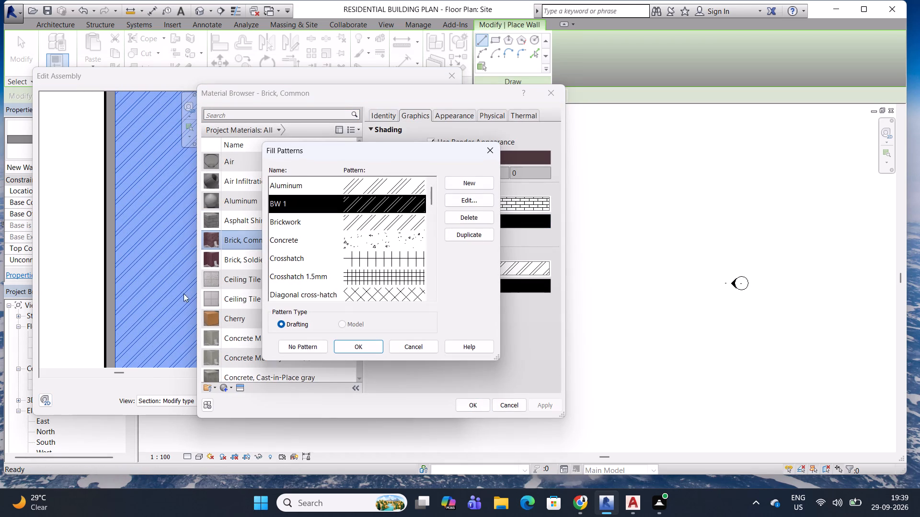
left_click(469, 202)
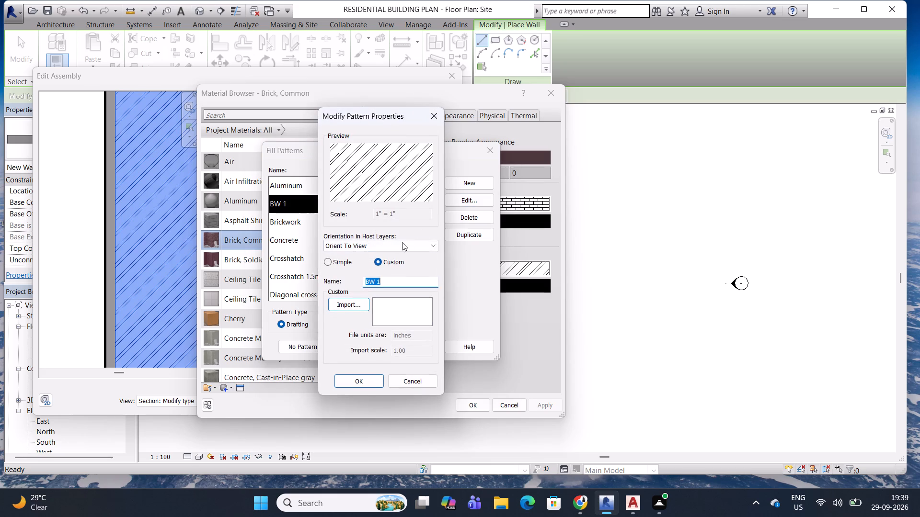
left_click(329, 262)
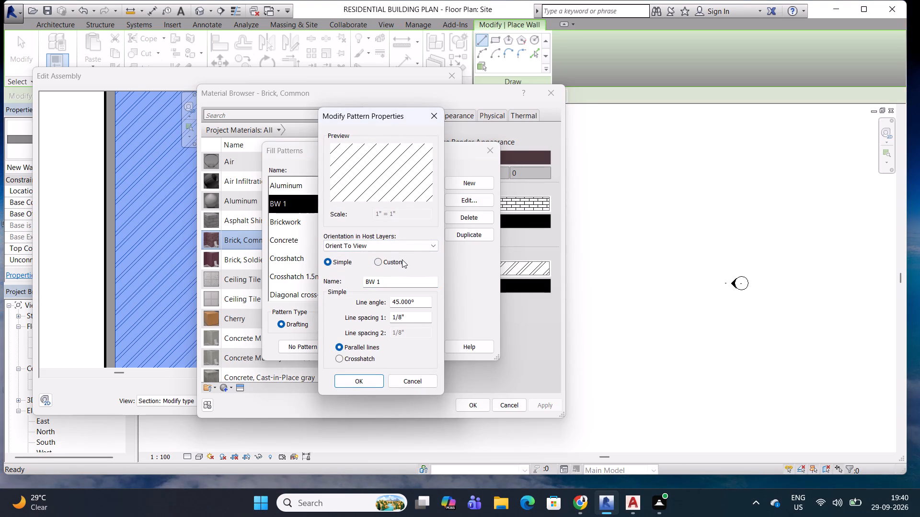
left_click(410, 315)
triple_click(407, 333)
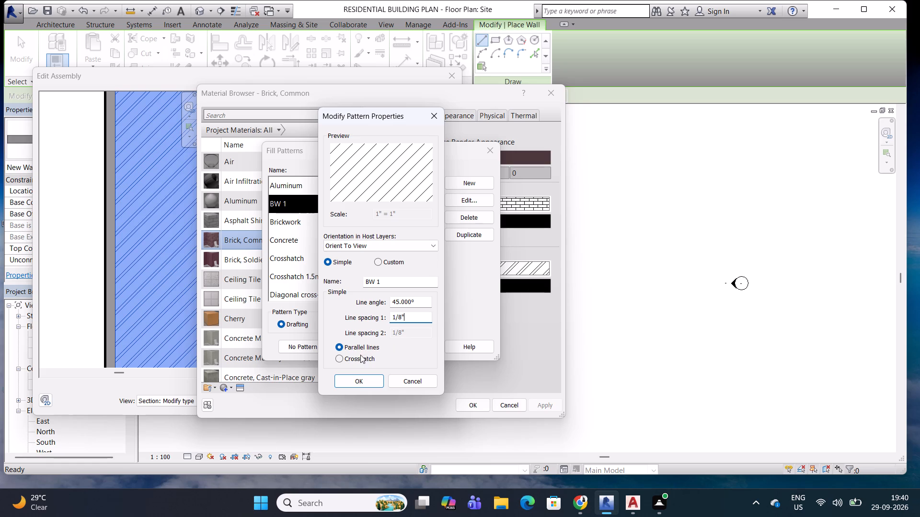
left_click(358, 358)
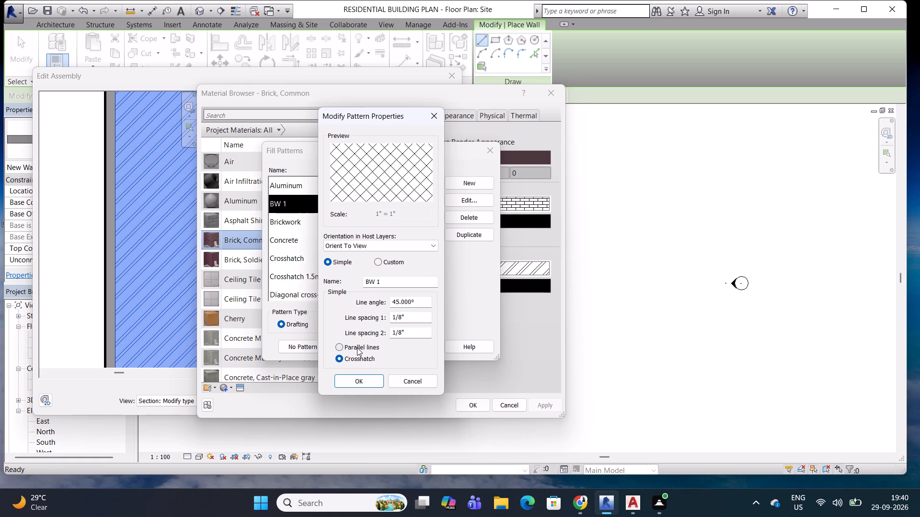
left_click(357, 348)
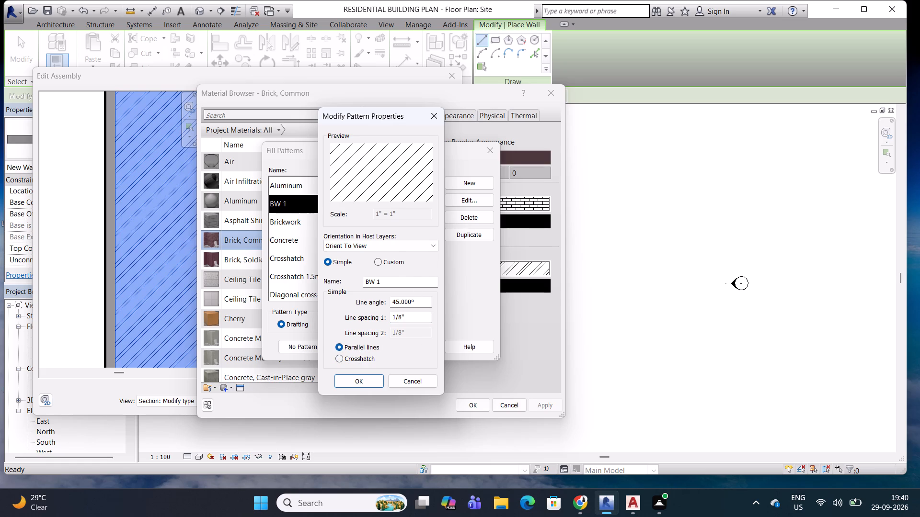
left_click(401, 246)
left_click(401, 246)
left_click(402, 259)
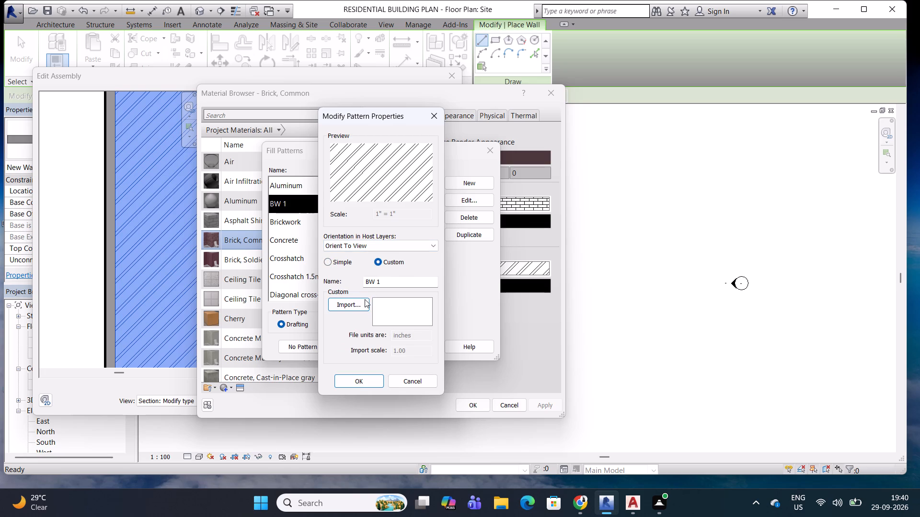
double_click(399, 351)
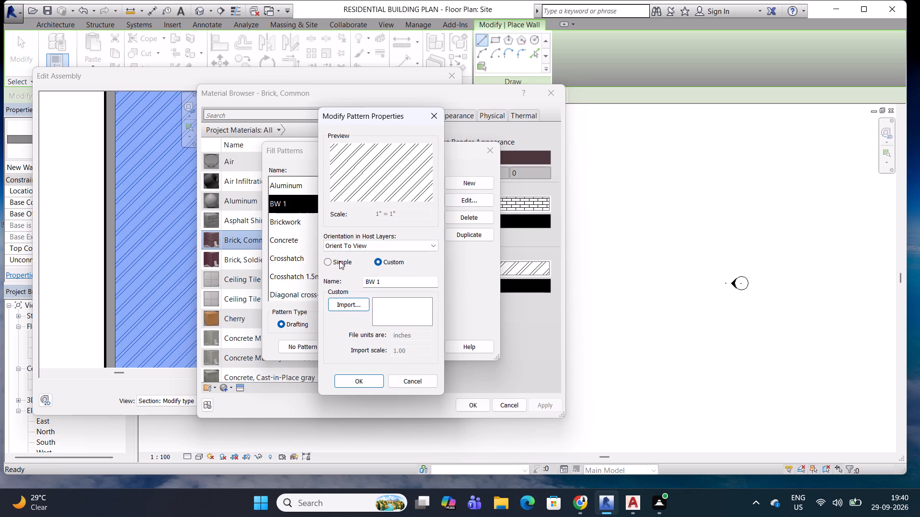
left_click(339, 261)
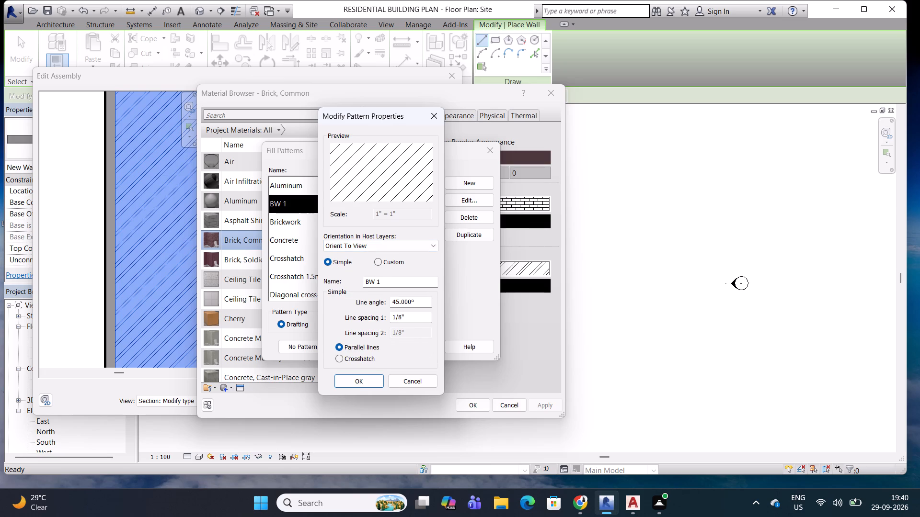
left_click(379, 263)
left_click(412, 348)
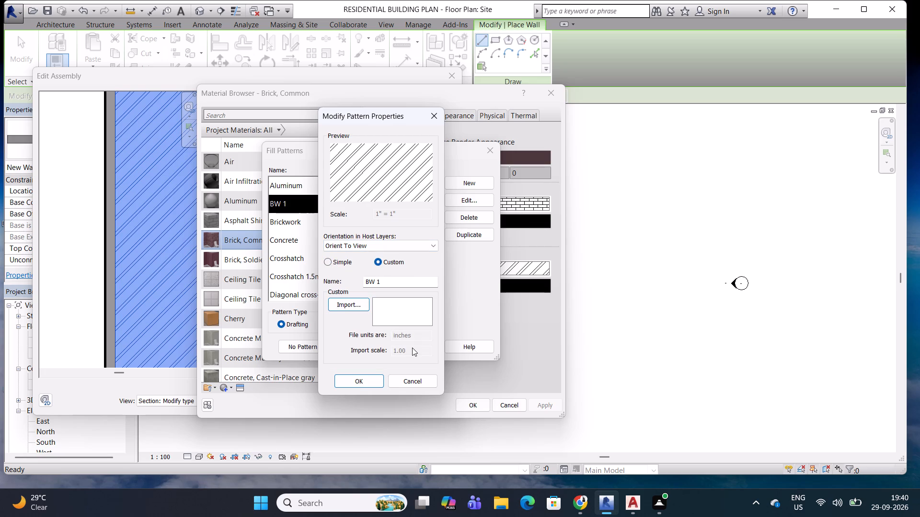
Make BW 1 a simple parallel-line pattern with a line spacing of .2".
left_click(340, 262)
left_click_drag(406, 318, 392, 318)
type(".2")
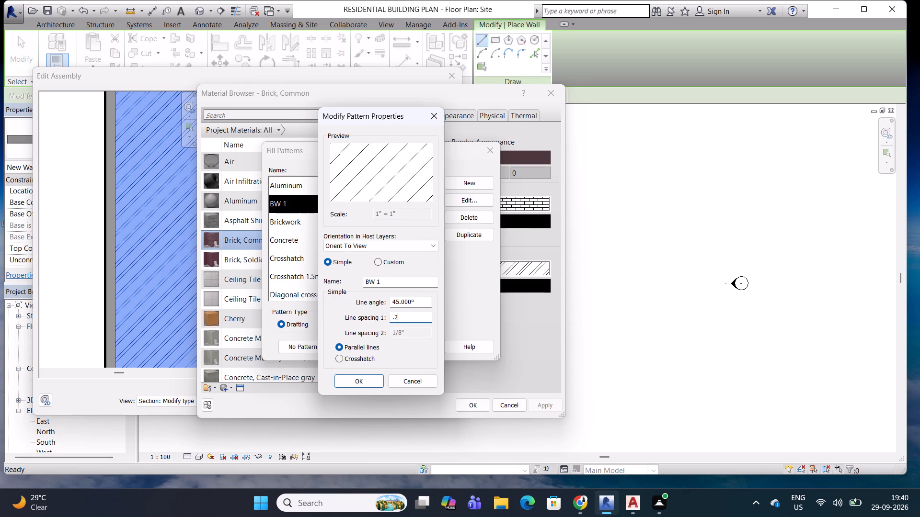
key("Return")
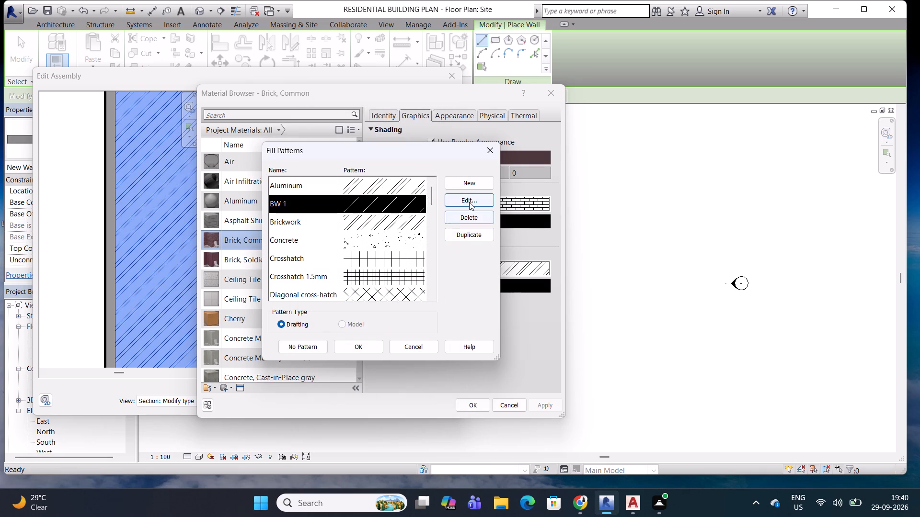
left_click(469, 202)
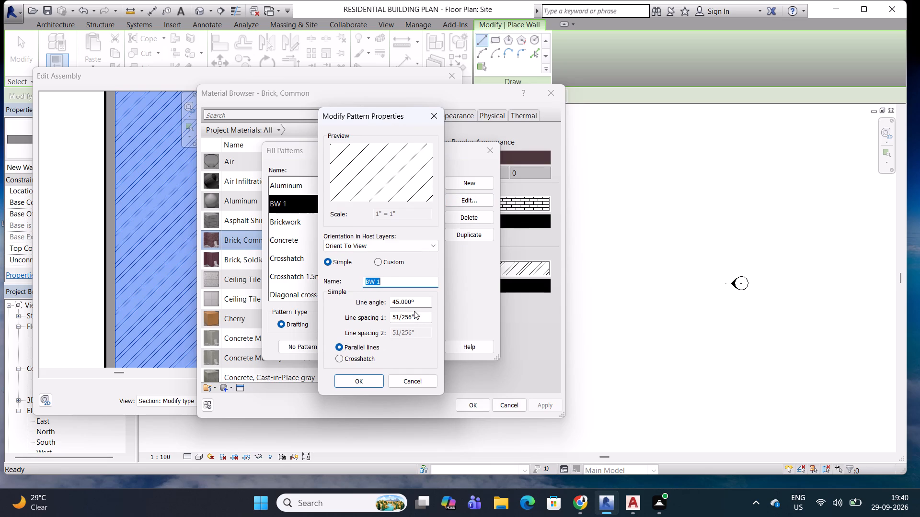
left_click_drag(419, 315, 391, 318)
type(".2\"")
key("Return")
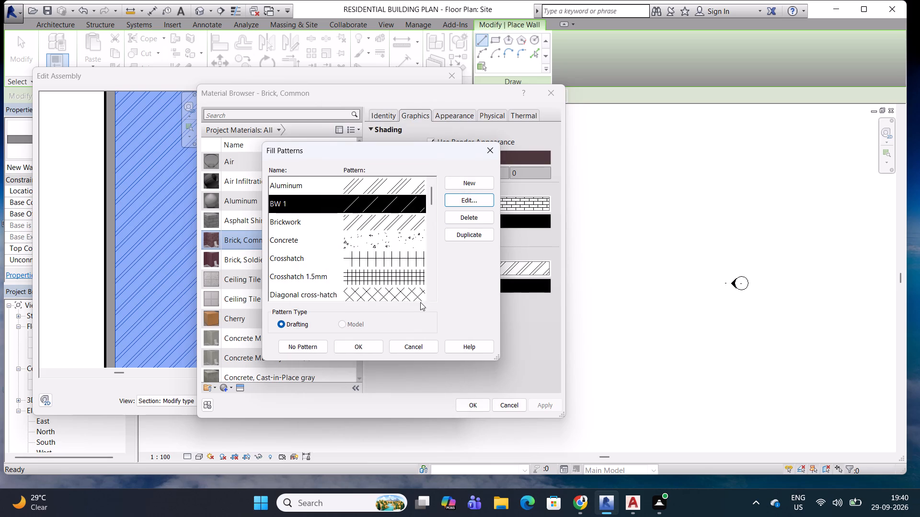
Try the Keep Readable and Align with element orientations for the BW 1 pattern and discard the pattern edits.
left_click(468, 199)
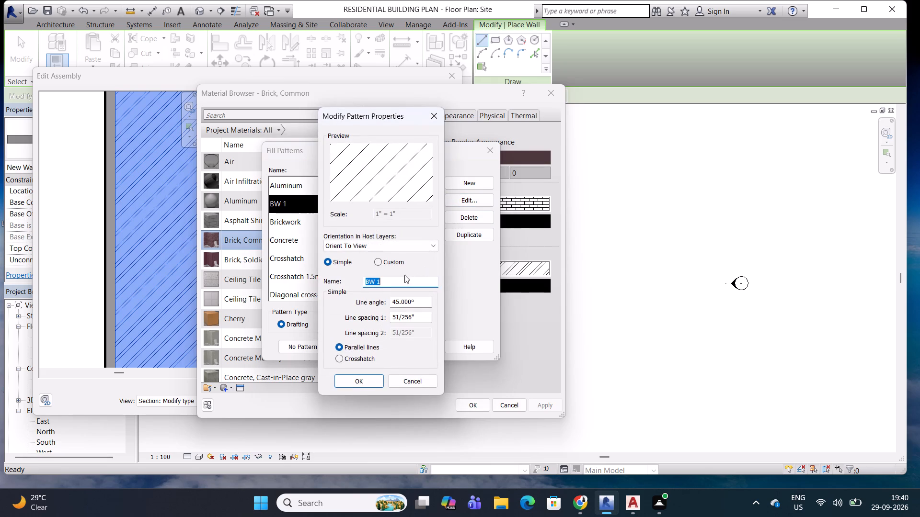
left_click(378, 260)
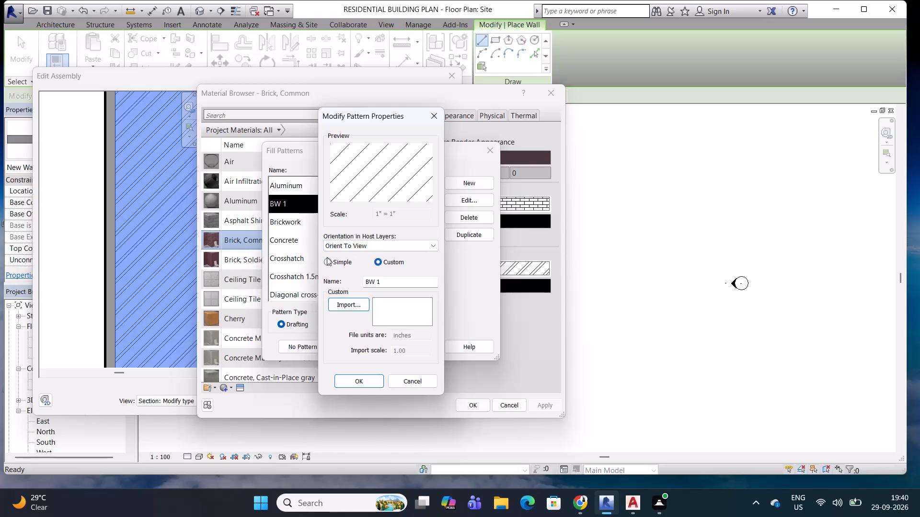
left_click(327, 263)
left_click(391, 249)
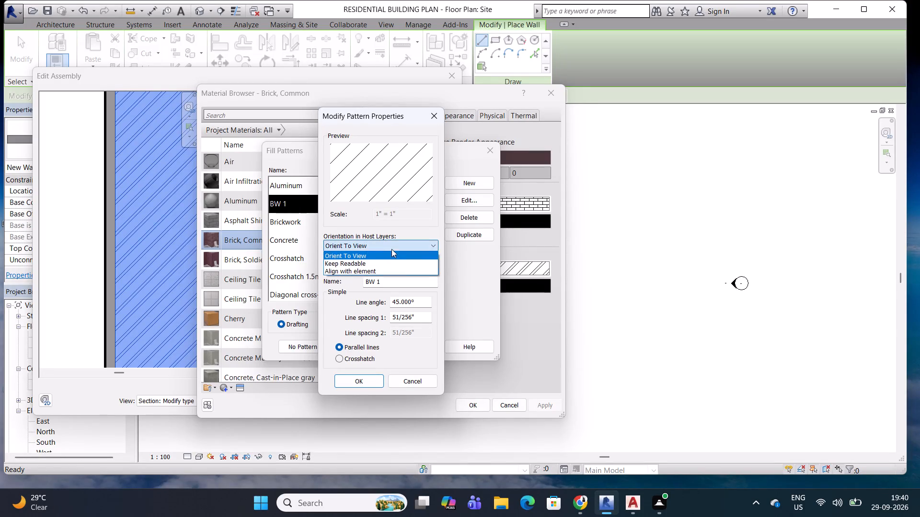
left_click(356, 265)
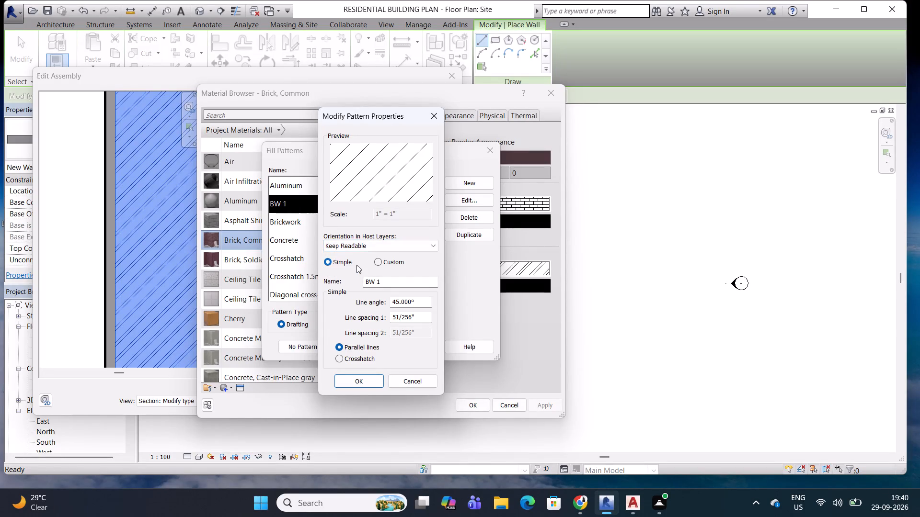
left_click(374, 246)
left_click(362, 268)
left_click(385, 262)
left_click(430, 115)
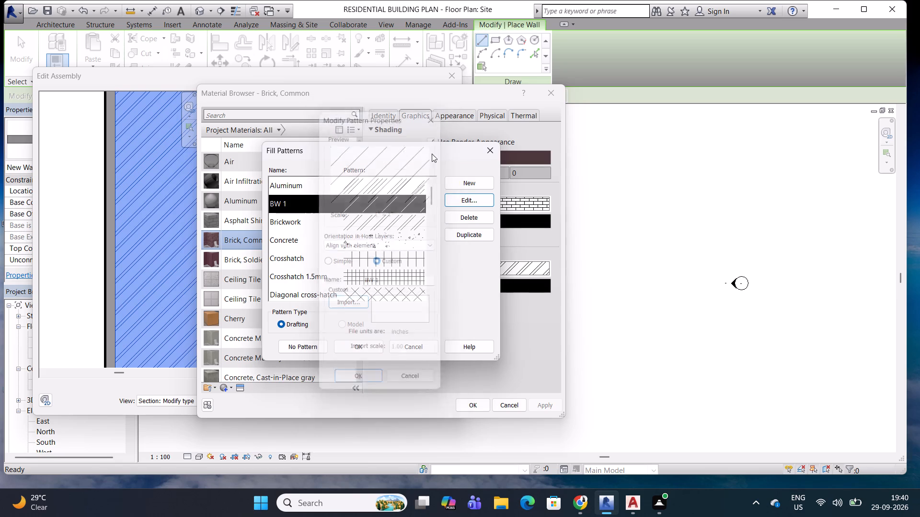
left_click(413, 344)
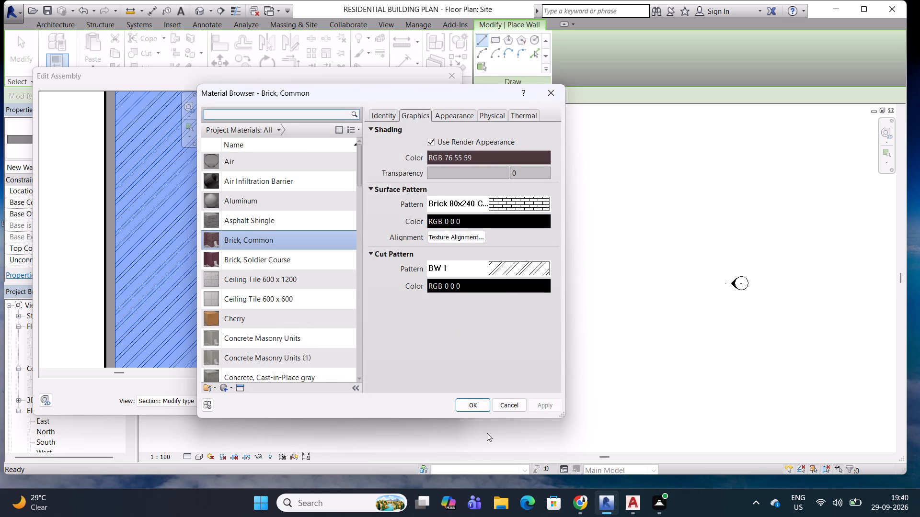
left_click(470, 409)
Examine the brick core and outer plaster layer of the 230MM WALL in the section preview.
scroll(141, 242, "down", 4)
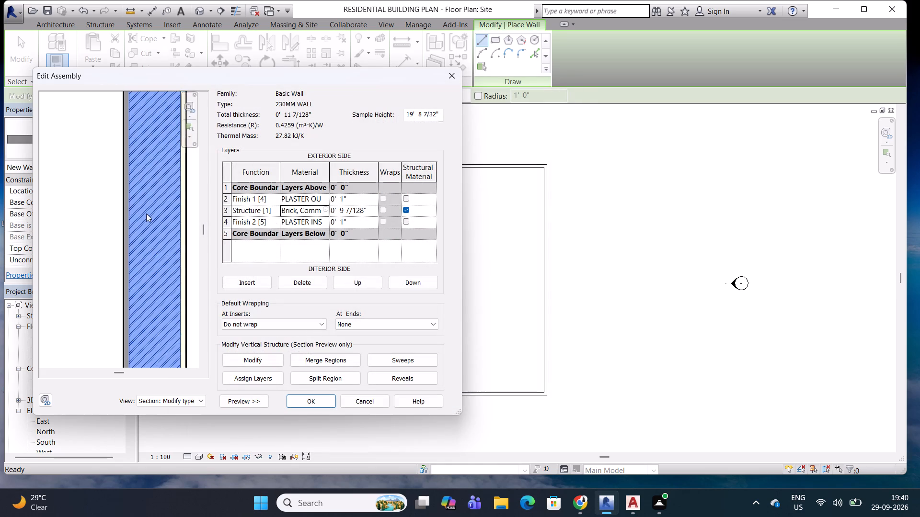
scroll(157, 208, "down", 3)
middle_click_drag(178, 223, 173, 210)
scroll(134, 203, "up", 11)
left_click(136, 212)
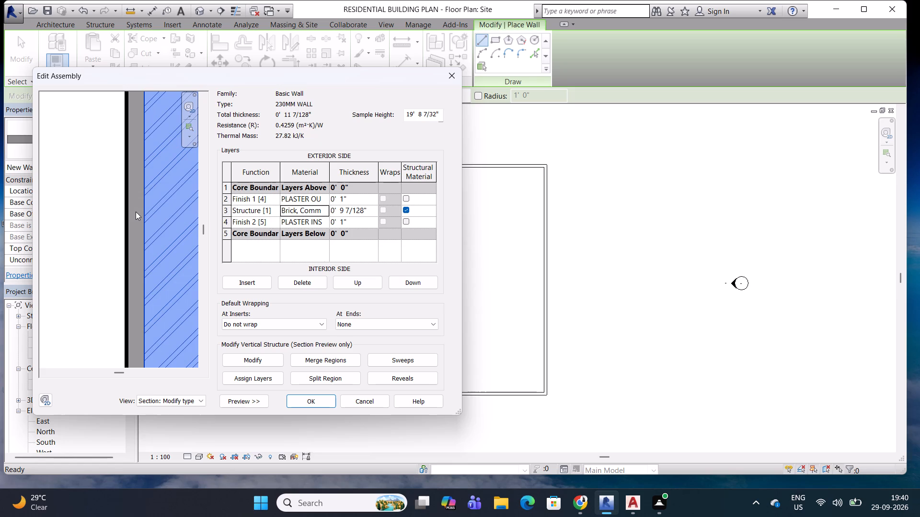
Examine the brick structure layer and both plaster finish layers of the 230MM WALL in the section preview.
scroll(136, 212, "up", 5)
scroll(136, 212, "down", 19)
left_click(184, 201)
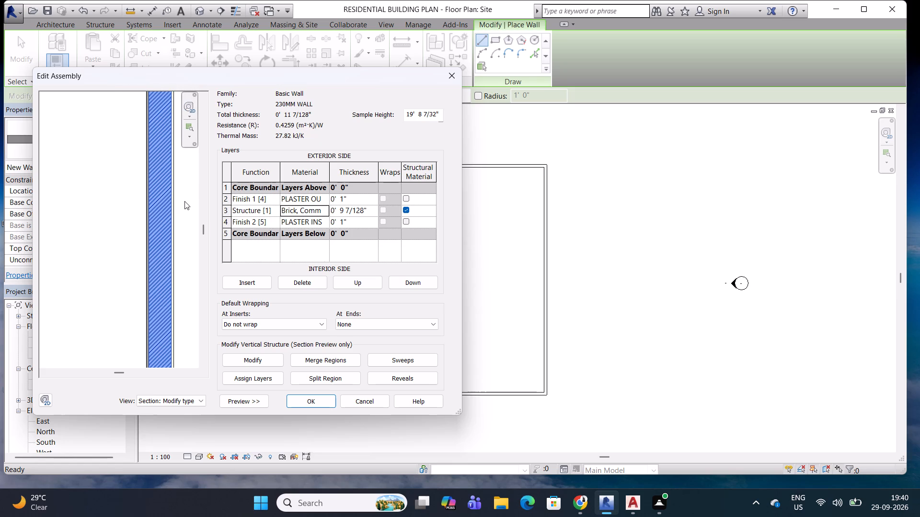
left_click(250, 223)
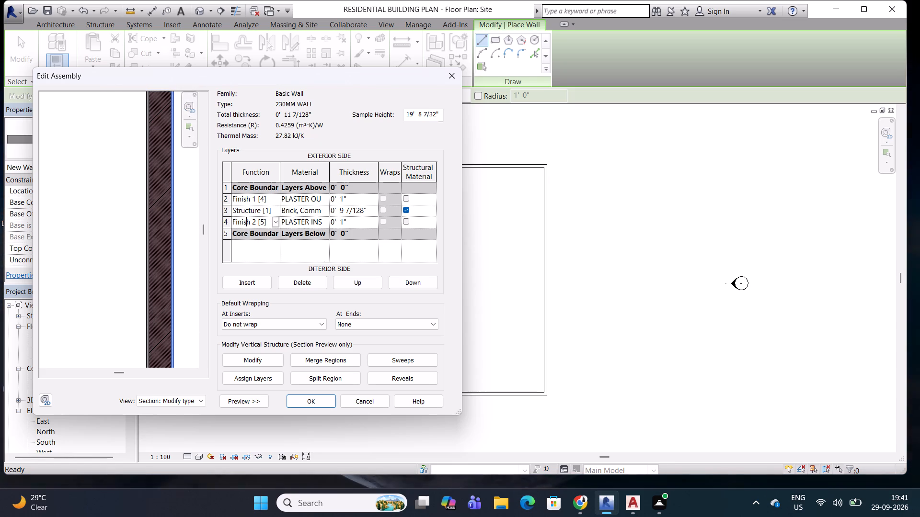
scroll(249, 219, "up", 8)
left_click(260, 209)
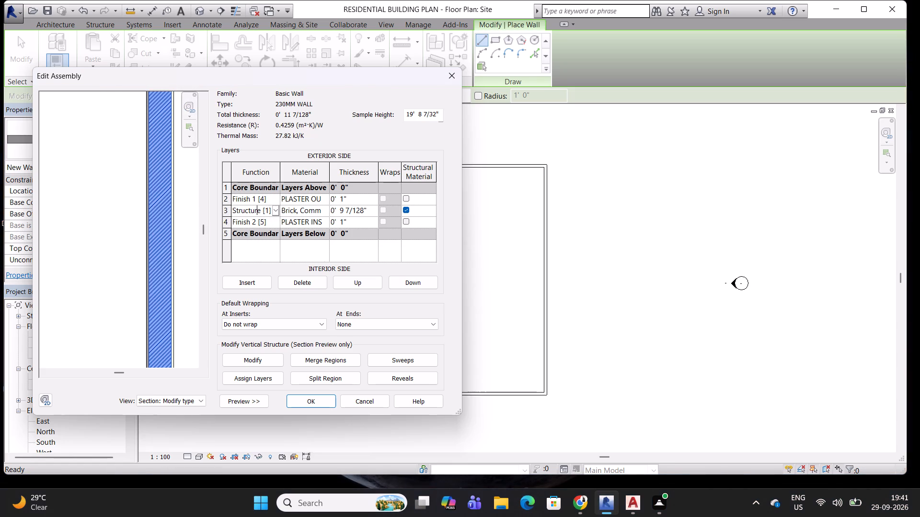
left_click(256, 198)
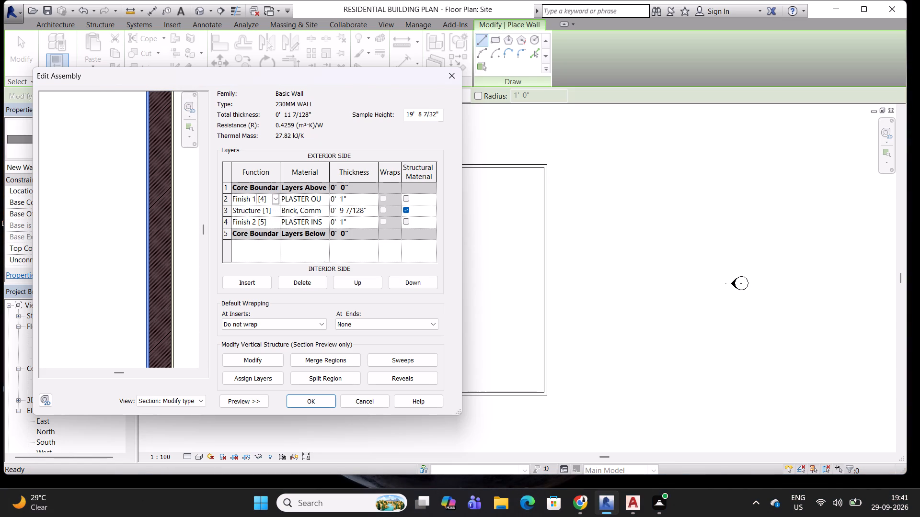
left_click(245, 222)
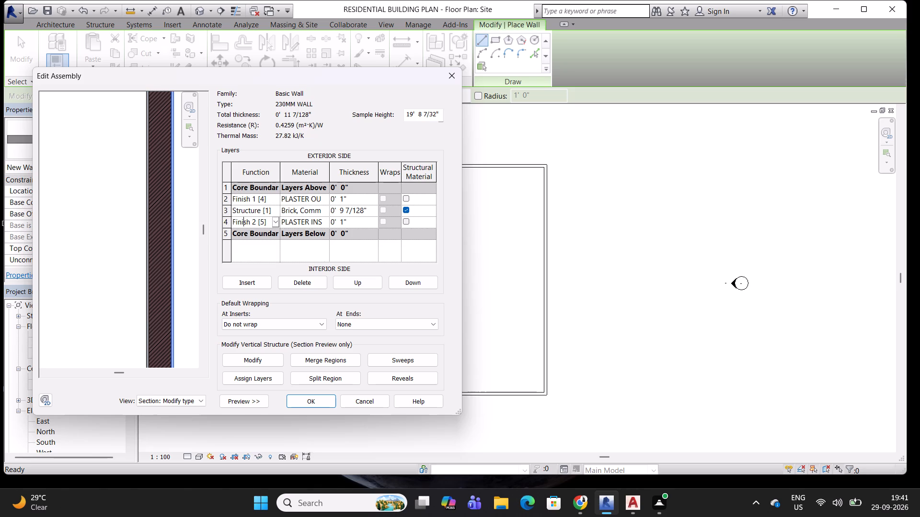
scroll(151, 189, "up", 10)
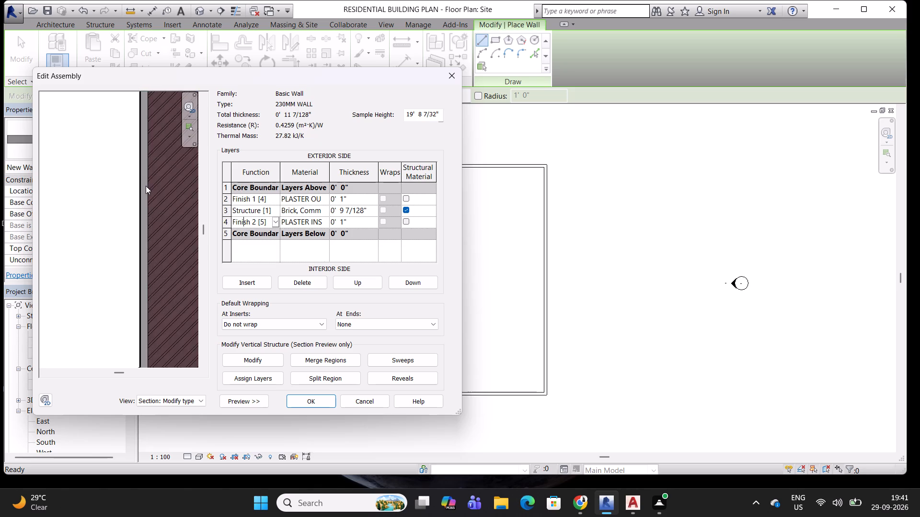
scroll(146, 186, "up", 6)
scroll(146, 186, "down", 17)
scroll(154, 200, "up", 3)
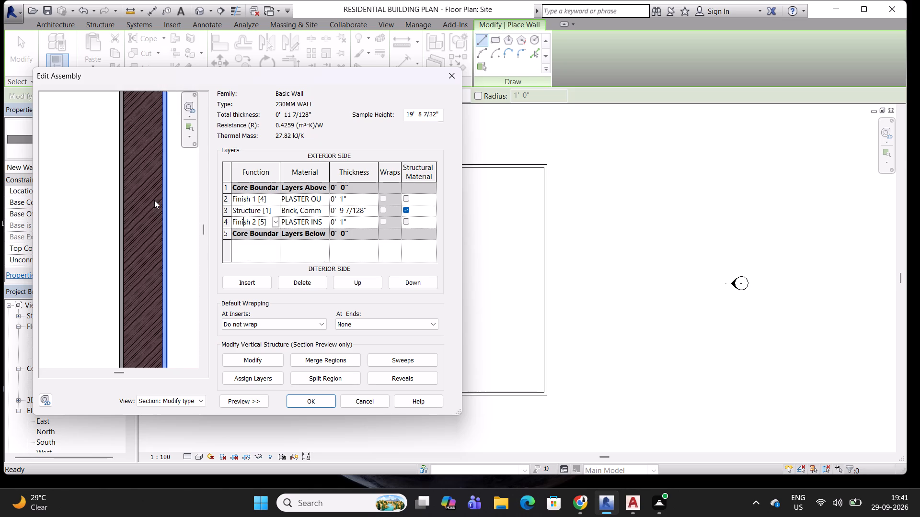
scroll(154, 200, "up", 7)
Use the render appearance for the shading of the PLASTER OUTSIDE material on the Finish 1 layer.
left_click(246, 197)
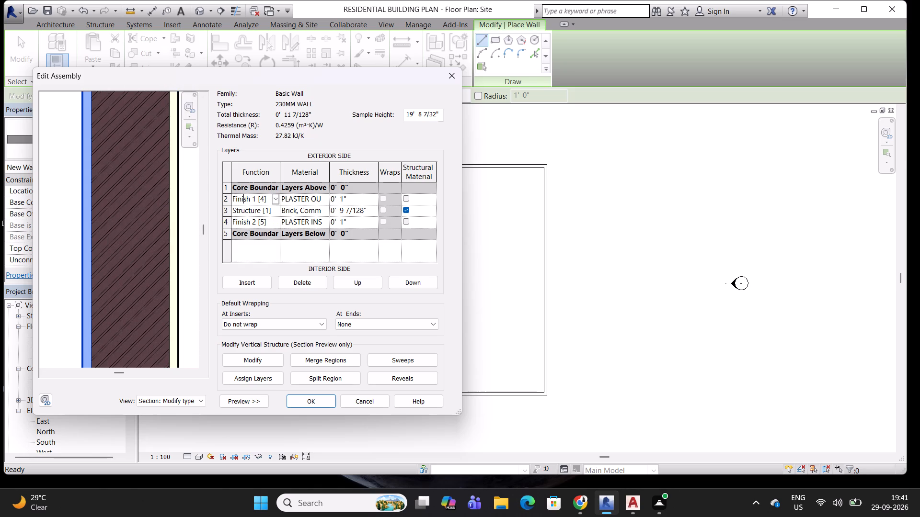
left_click(325, 198)
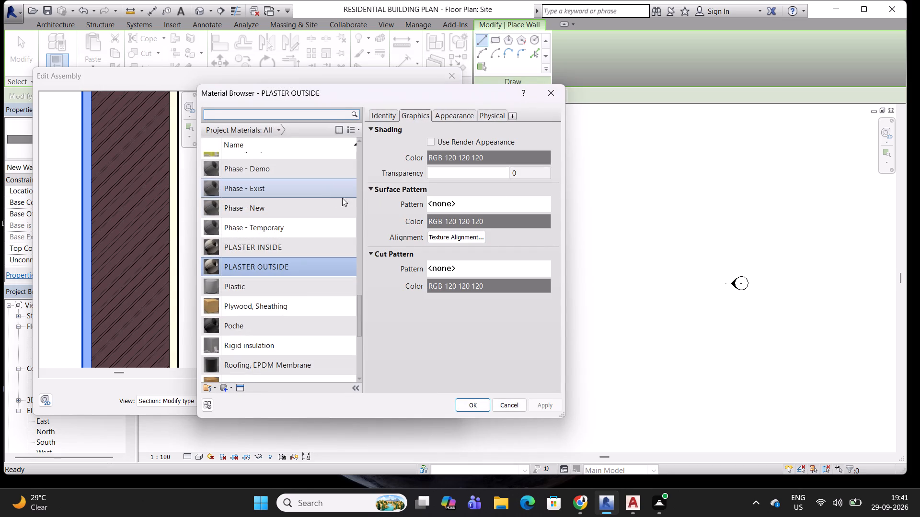
left_click(433, 139)
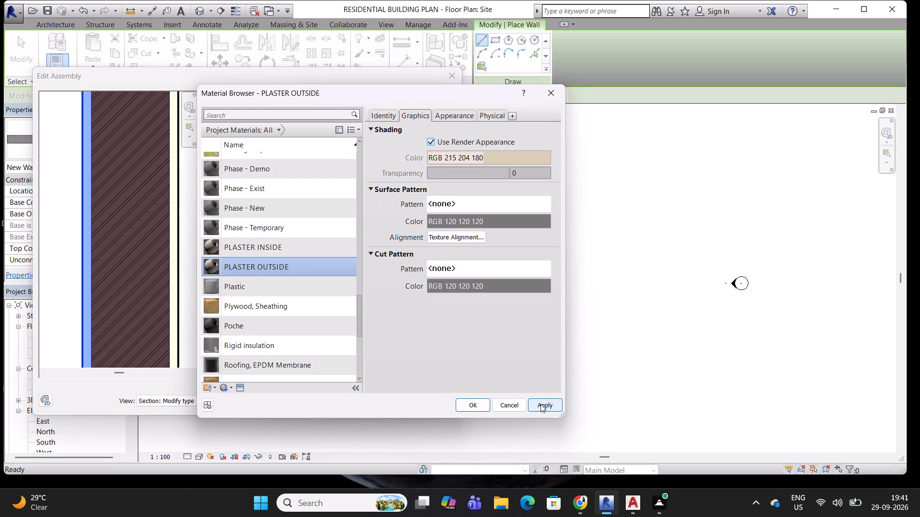
left_click(540, 404)
left_click(463, 401)
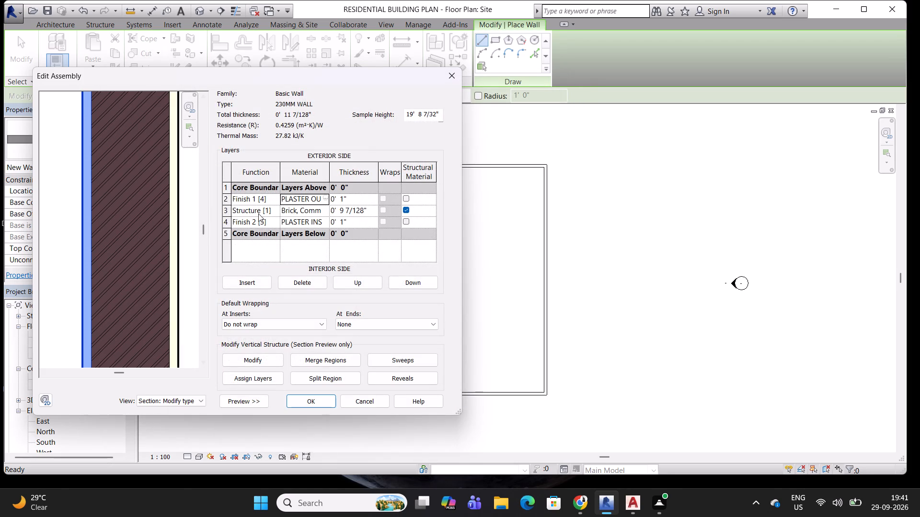
Accept the 230MM WALL layer assembly and apply its type properties, leaving the coarse scale fill color as it is.
left_click(258, 214)
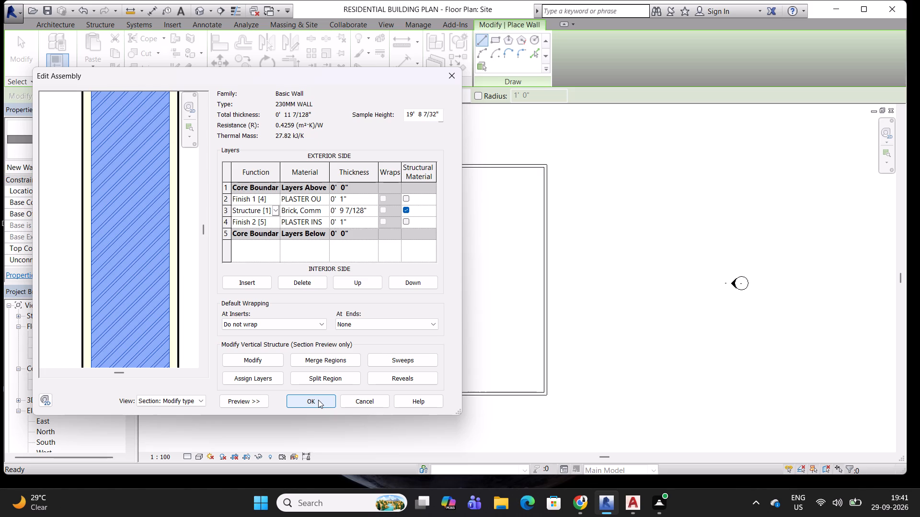
left_click(278, 377)
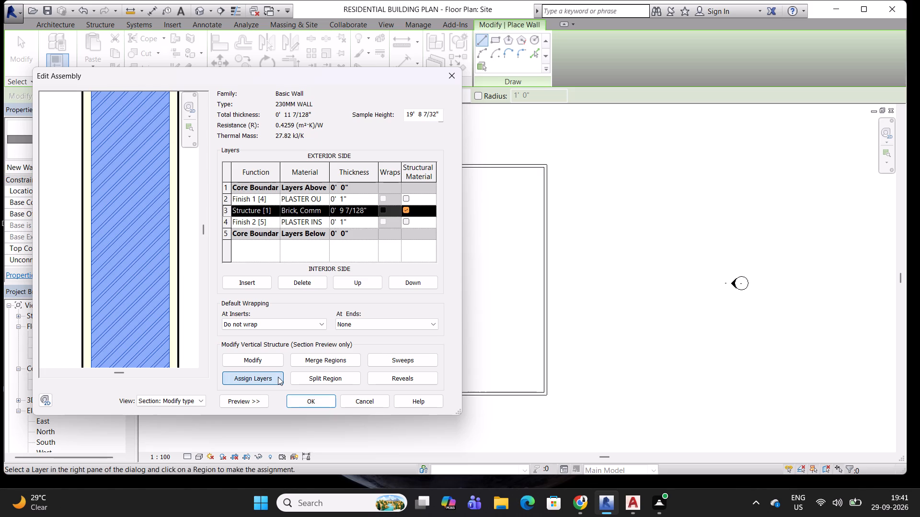
left_click(318, 401)
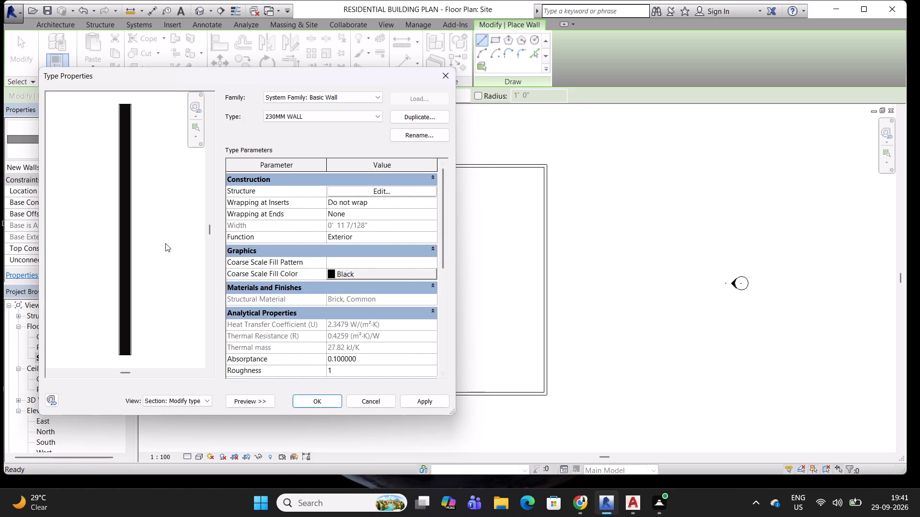
scroll(118, 268, "up", 17)
scroll(149, 271, "down", 6)
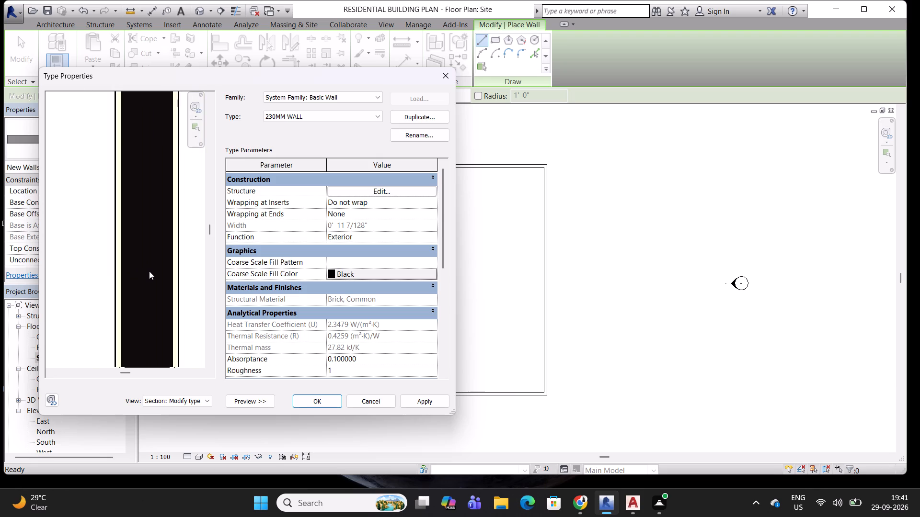
left_click(360, 274)
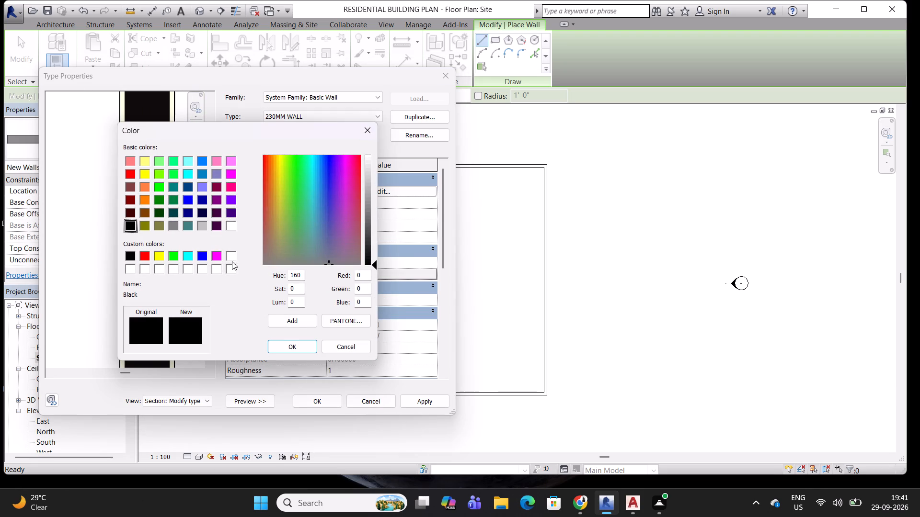
key("Escape")
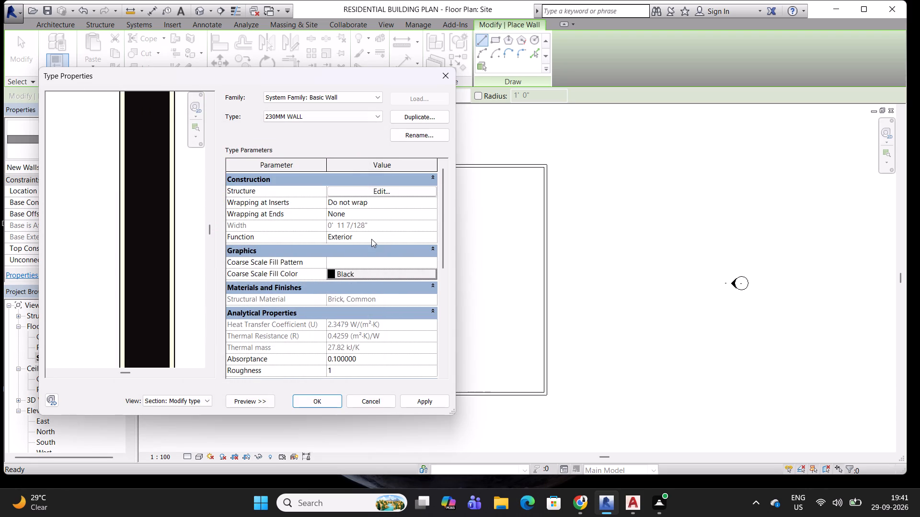
scroll(347, 209, "up", 1)
left_click(422, 404)
left_click(323, 402)
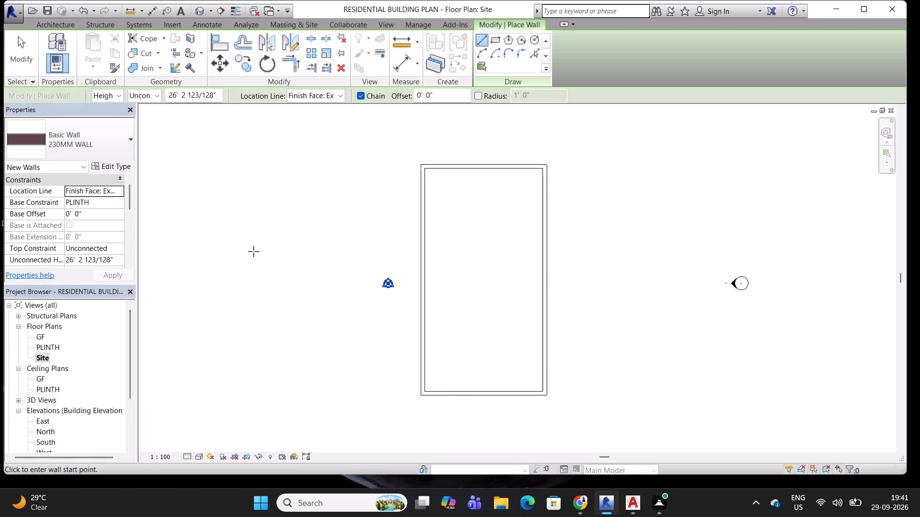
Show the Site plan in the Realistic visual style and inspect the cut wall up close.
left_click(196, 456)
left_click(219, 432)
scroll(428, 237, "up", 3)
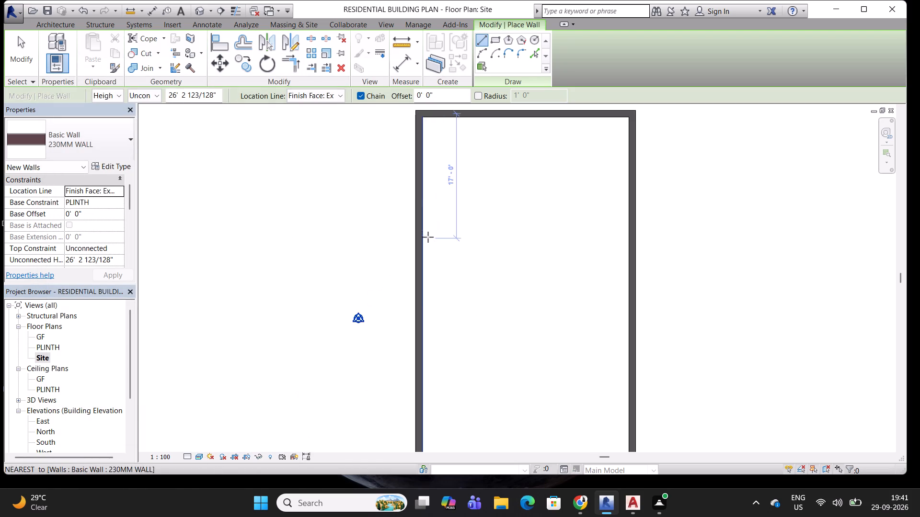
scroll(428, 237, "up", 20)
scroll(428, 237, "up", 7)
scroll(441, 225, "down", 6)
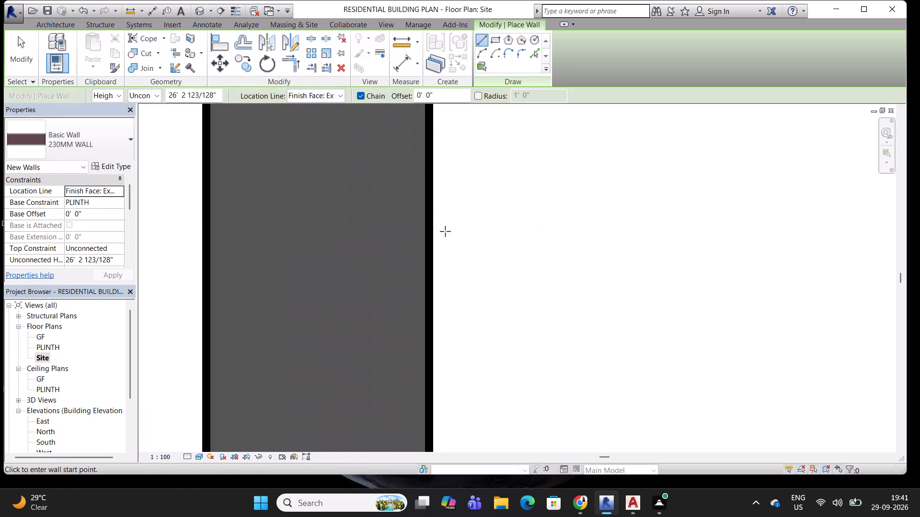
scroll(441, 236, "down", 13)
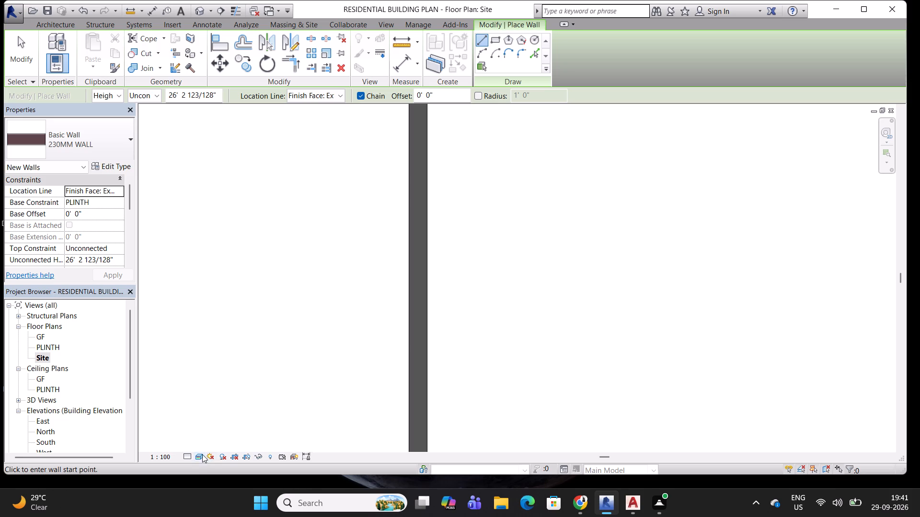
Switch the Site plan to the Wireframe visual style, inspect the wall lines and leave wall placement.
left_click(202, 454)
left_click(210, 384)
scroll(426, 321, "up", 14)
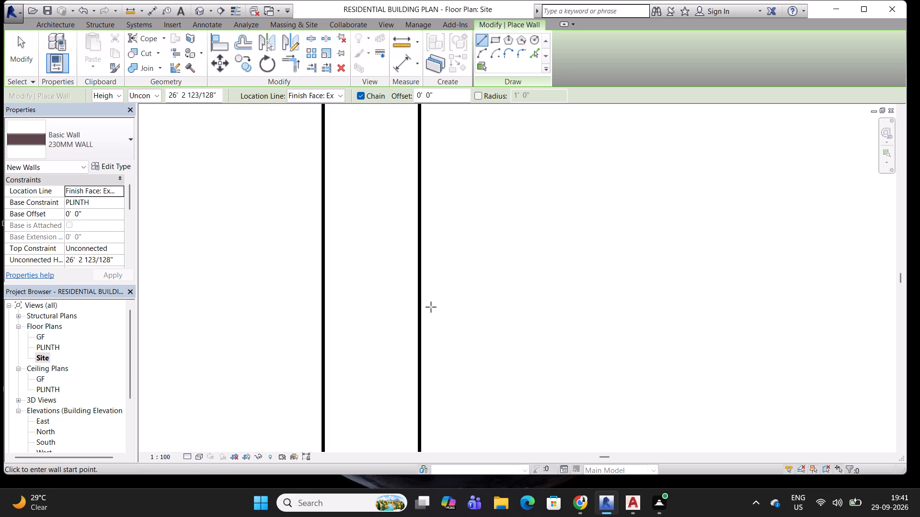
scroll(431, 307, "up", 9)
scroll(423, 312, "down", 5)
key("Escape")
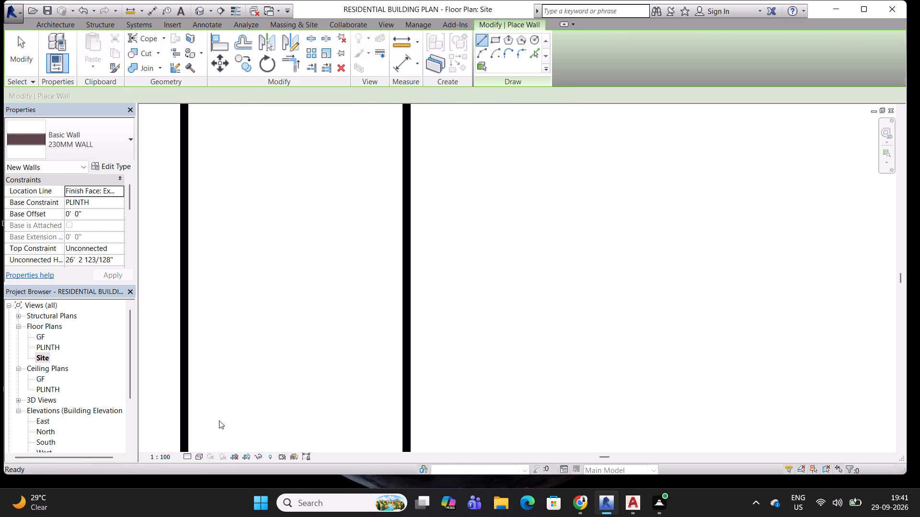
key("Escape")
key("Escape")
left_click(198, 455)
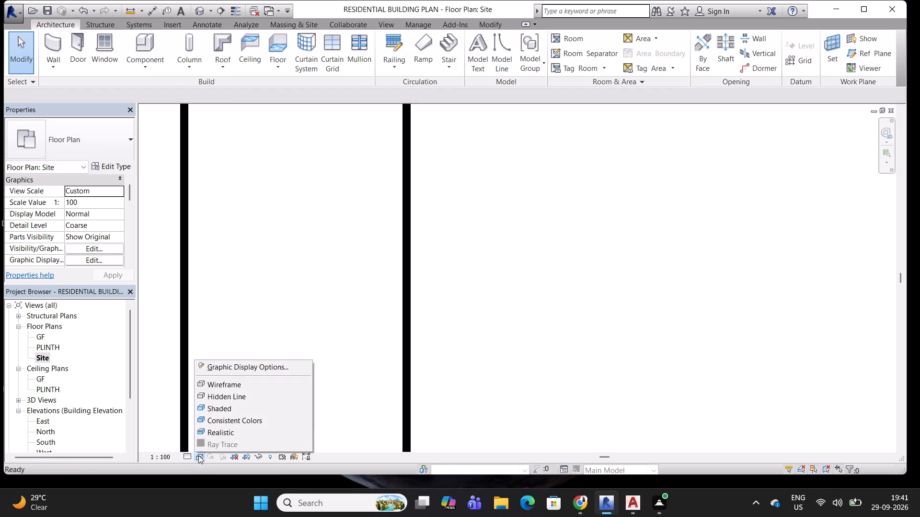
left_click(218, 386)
Set the Site plan's detail level to Fine and inspect the 230MM WALL lines up close.
left_click(188, 458)
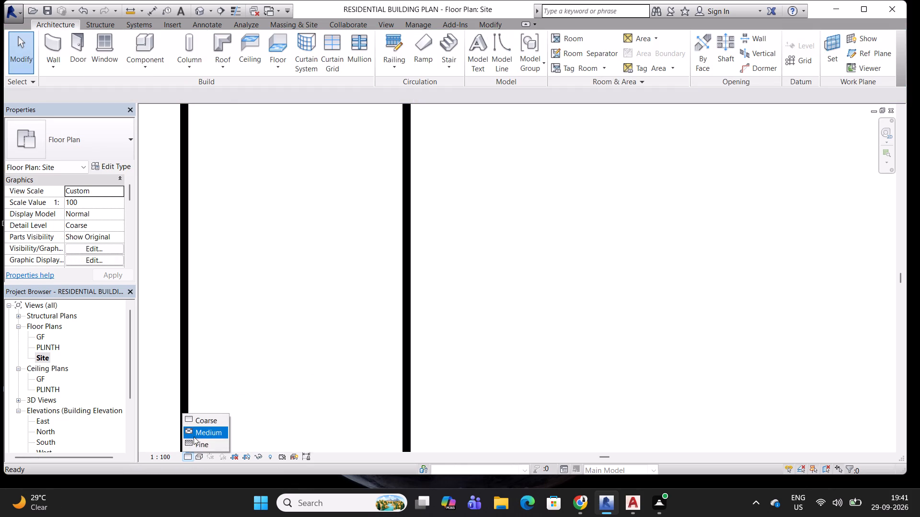
left_click(196, 443)
scroll(419, 345, "up", 17)
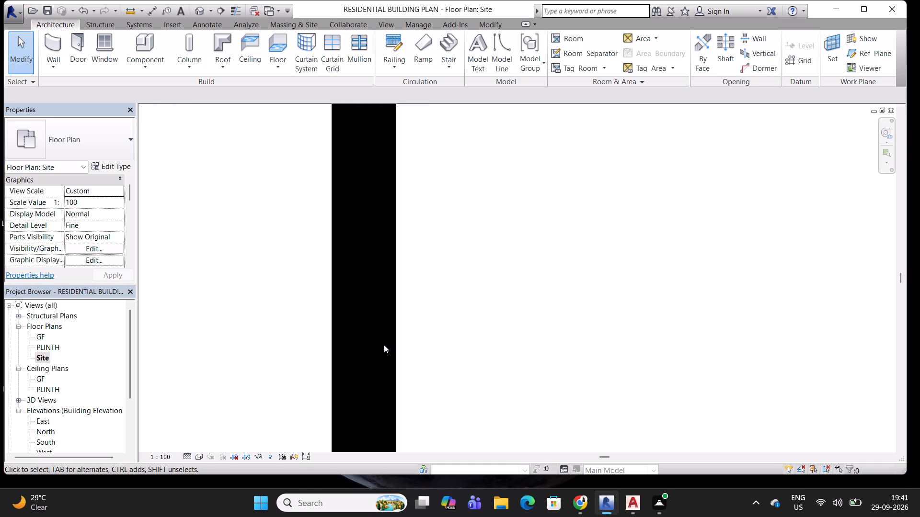
scroll(384, 345, "up", 6)
scroll(393, 343, "down", 19)
scroll(235, 425, "down", 4)
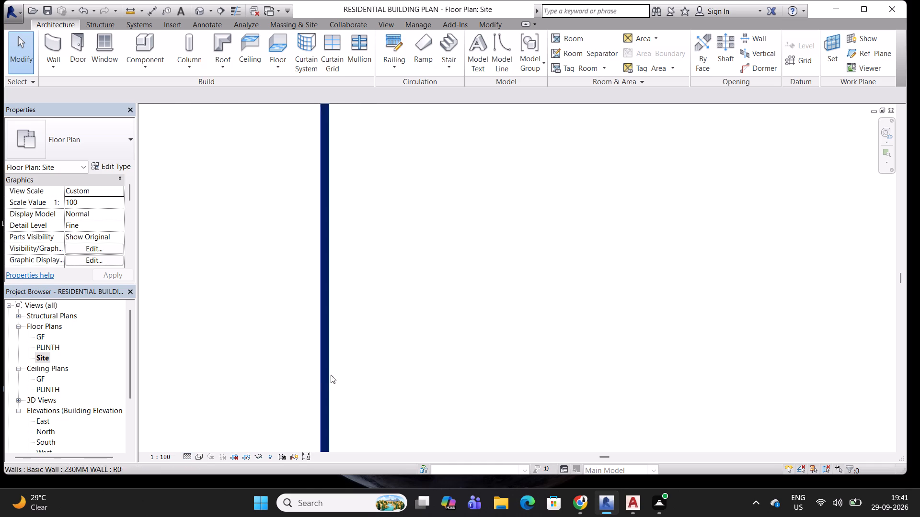
scroll(345, 363, "down", 12)
scroll(345, 363, "down", 10)
scroll(402, 355, "down", 3)
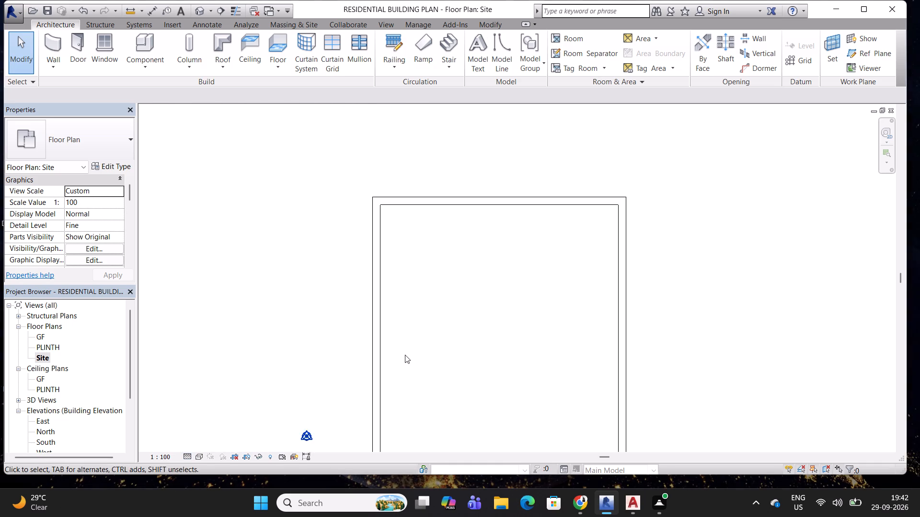
scroll(390, 348, "up", 19)
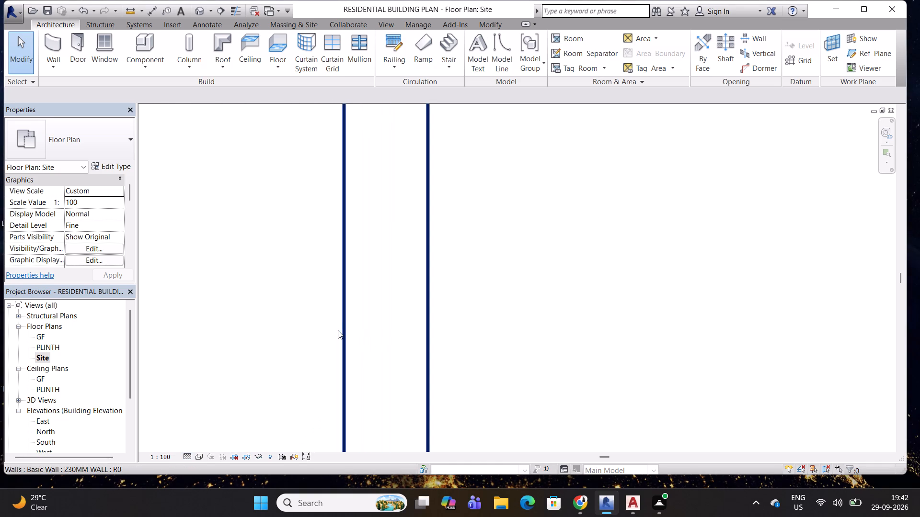
scroll(337, 331, "down", 4)
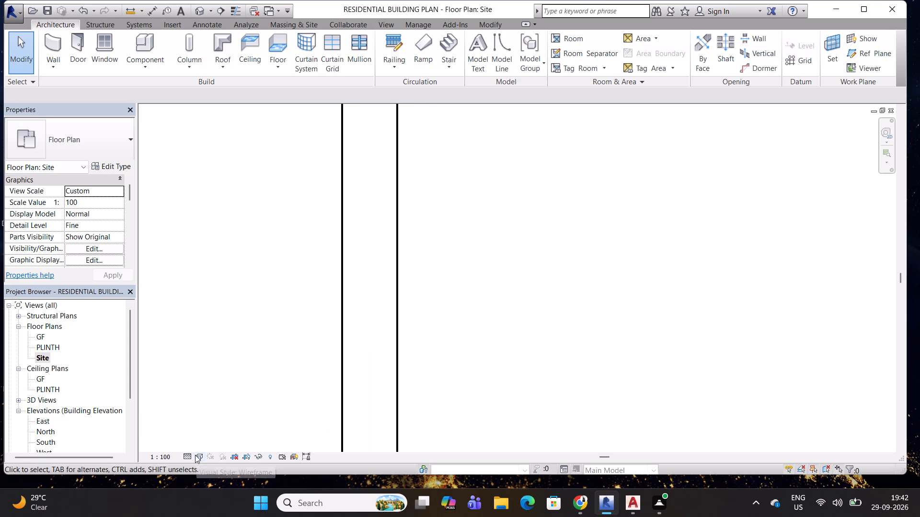
Set the Site plan to the Realistic visual style with the Fine detail level and check the cut wall.
left_click(196, 455)
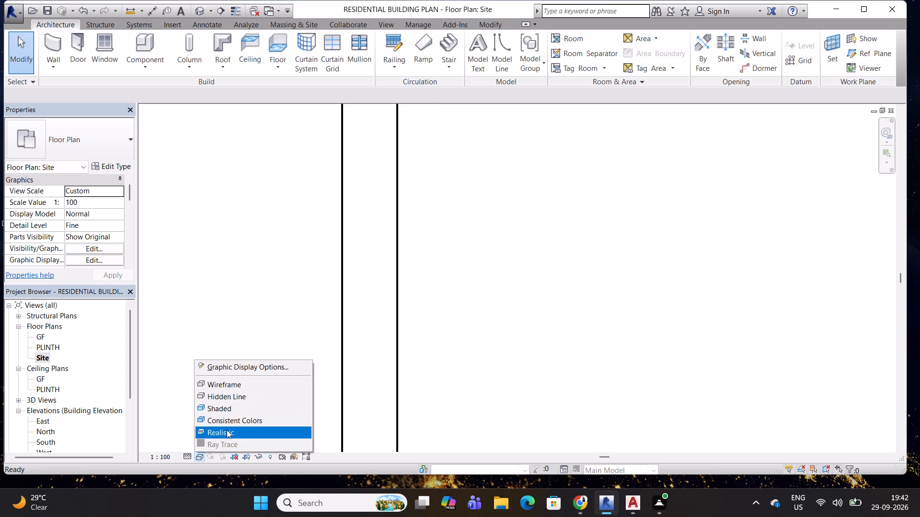
left_click(227, 430)
scroll(373, 365, "up", 10)
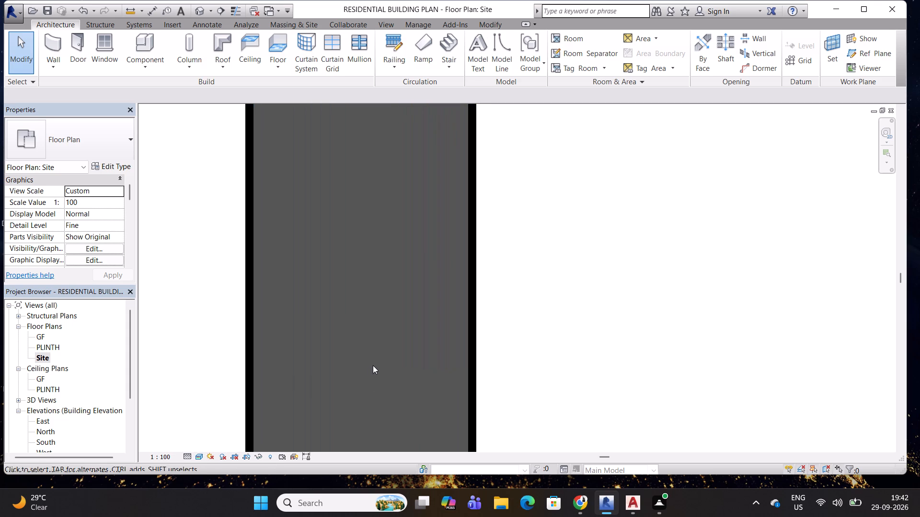
left_click(191, 451)
left_click(190, 457)
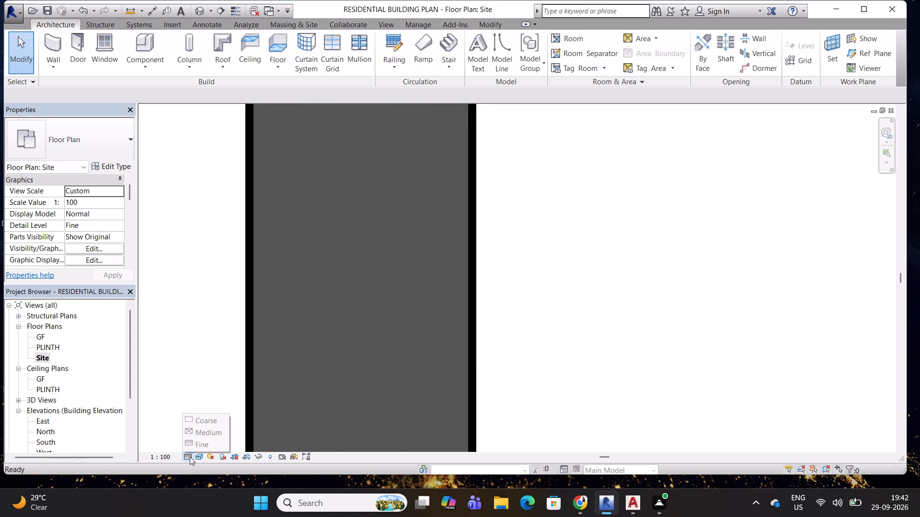
left_click(195, 442)
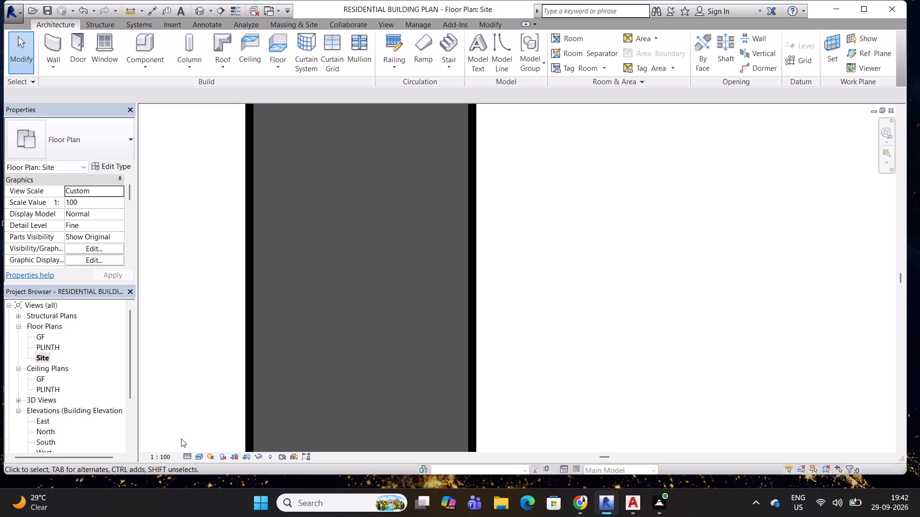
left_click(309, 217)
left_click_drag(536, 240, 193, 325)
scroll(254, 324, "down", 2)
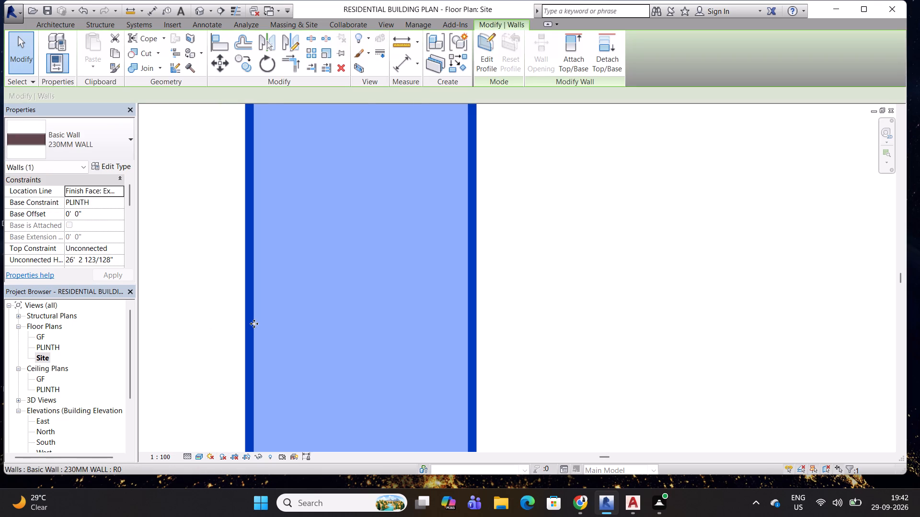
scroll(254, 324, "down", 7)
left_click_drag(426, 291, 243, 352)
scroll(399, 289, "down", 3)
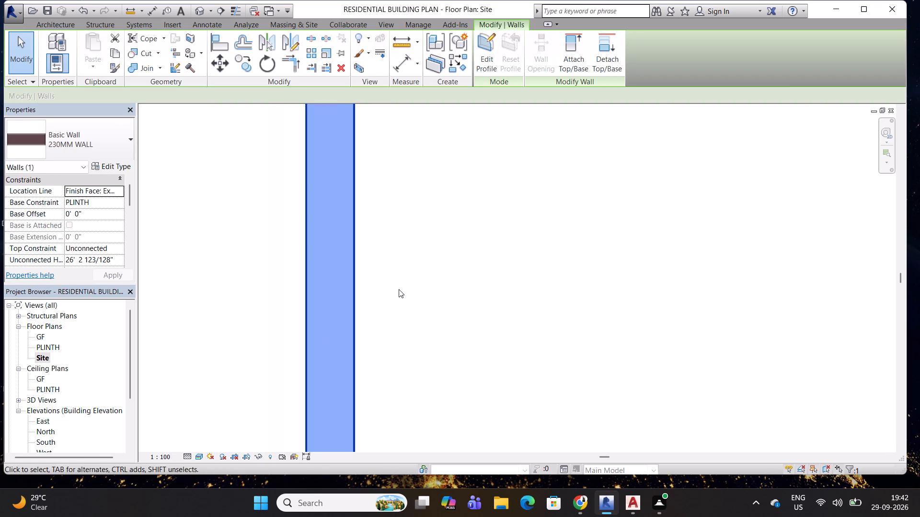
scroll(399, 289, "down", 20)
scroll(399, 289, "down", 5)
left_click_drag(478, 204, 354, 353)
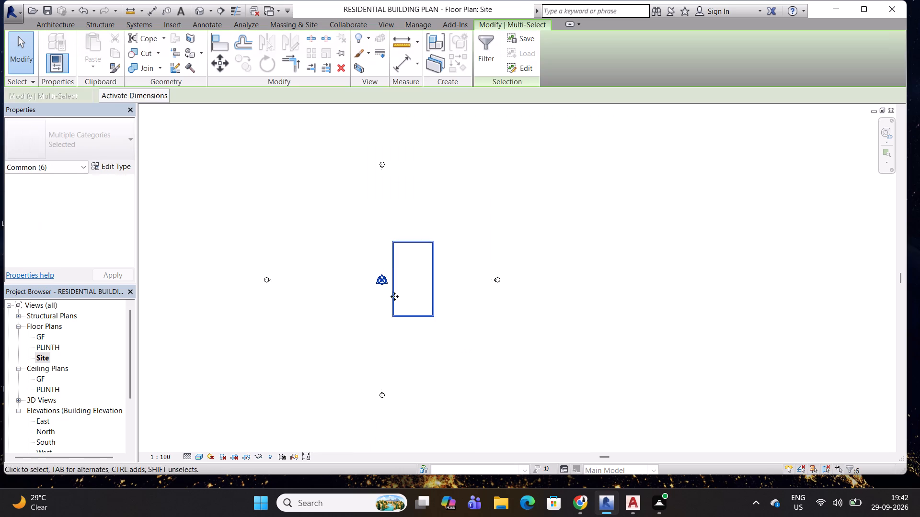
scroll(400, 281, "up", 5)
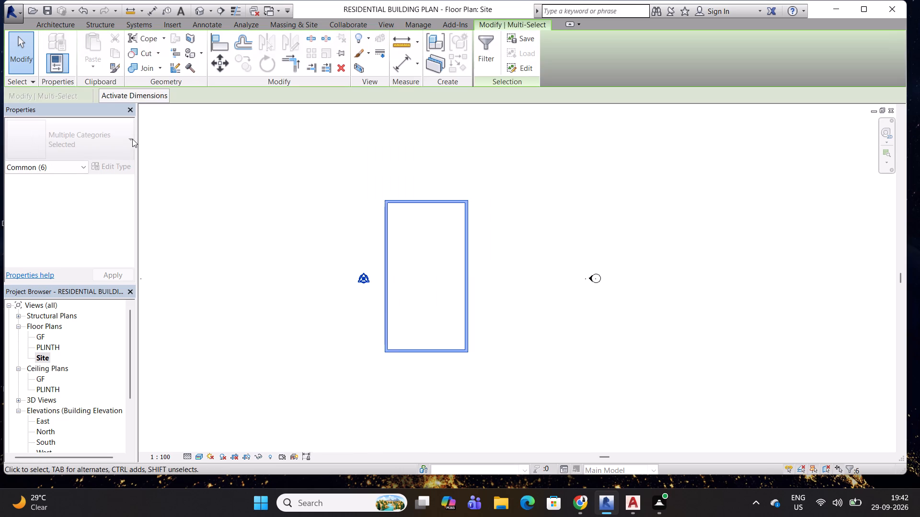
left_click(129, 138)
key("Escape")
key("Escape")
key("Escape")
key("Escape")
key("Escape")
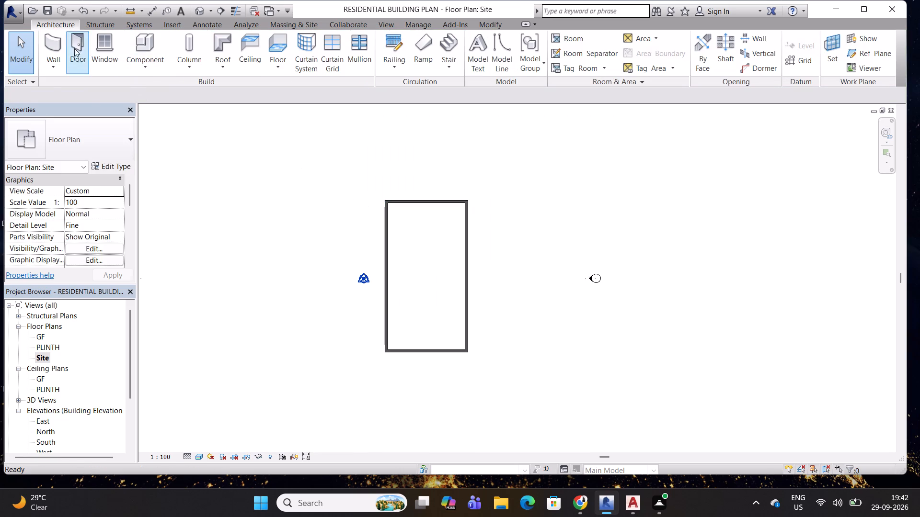
Set the 230MM WALL type's coarse scale fill pattern to BW 1.
left_click(56, 43)
left_click(111, 167)
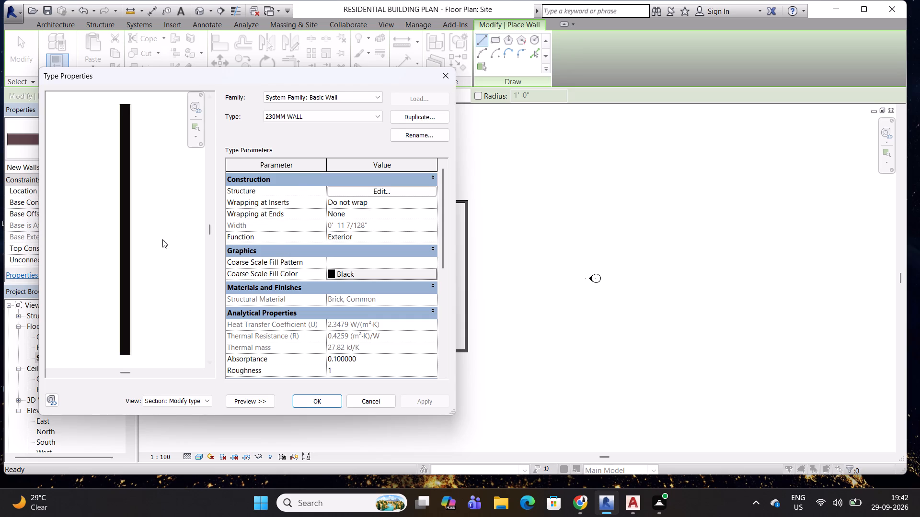
left_click(421, 276)
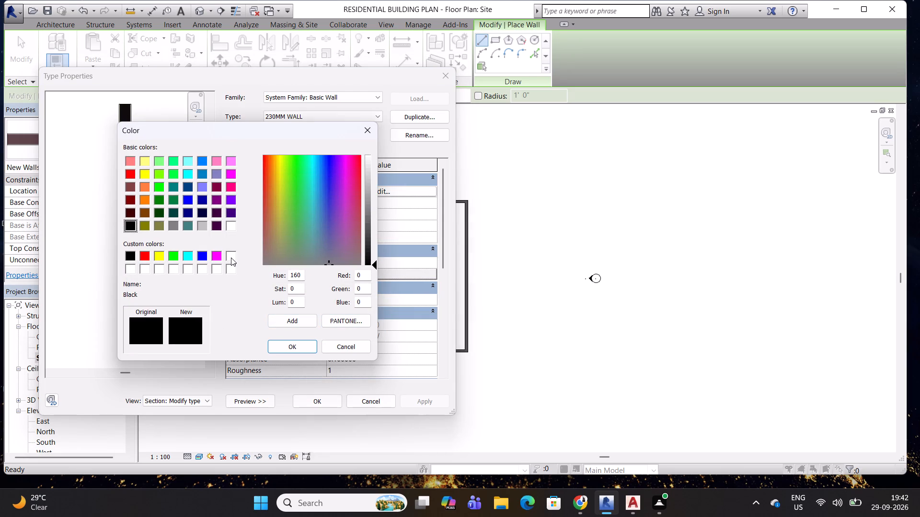
left_click(367, 130)
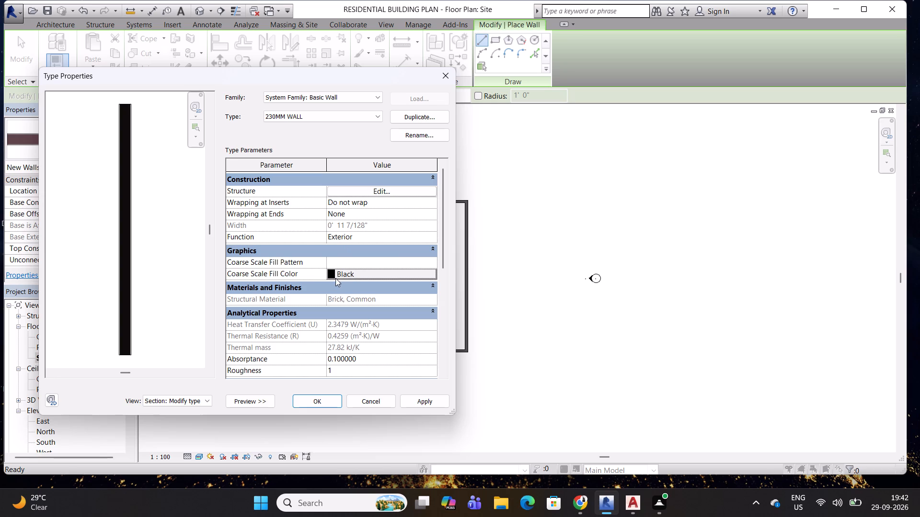
left_click(398, 258)
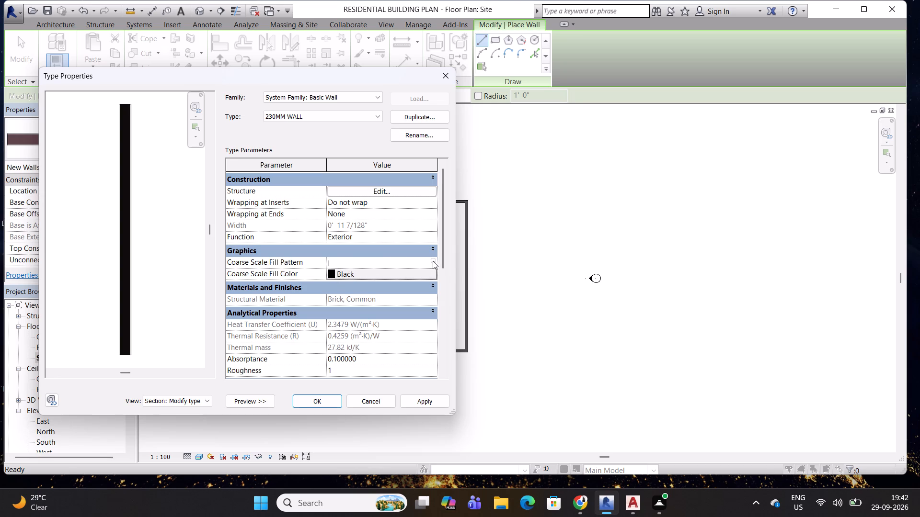
left_click(433, 261)
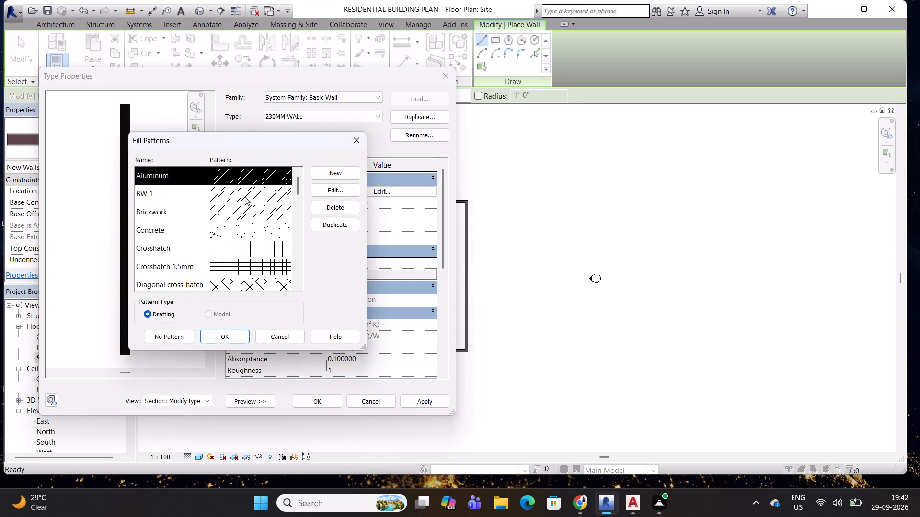
left_click(235, 191)
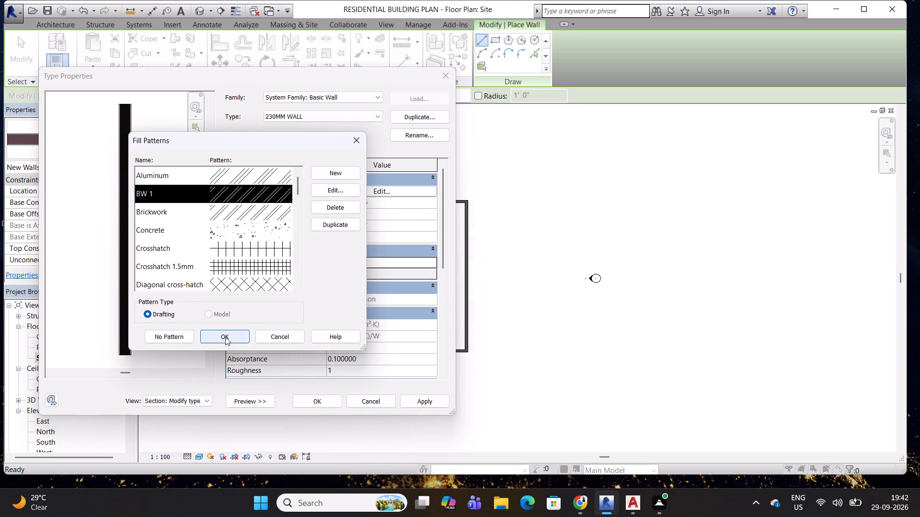
left_click(223, 338)
left_click(417, 403)
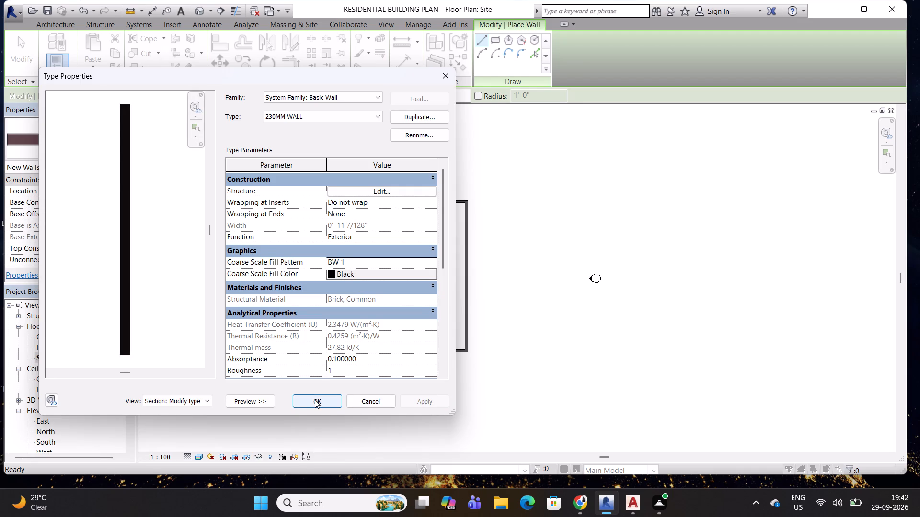
left_click(246, 400)
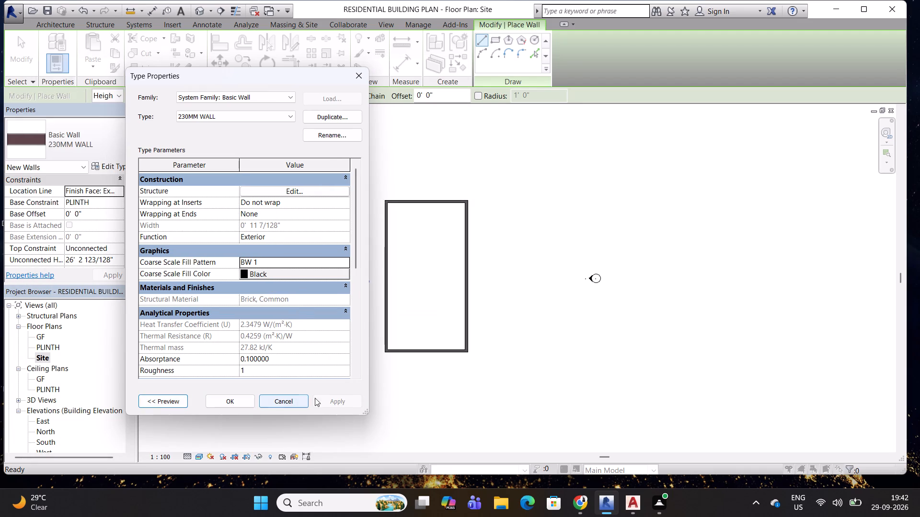
left_click(236, 397)
Switch the Site plan to the Wireframe visual style and inspect the 230MM WALL's lines up close.
scroll(346, 231, "up", 6)
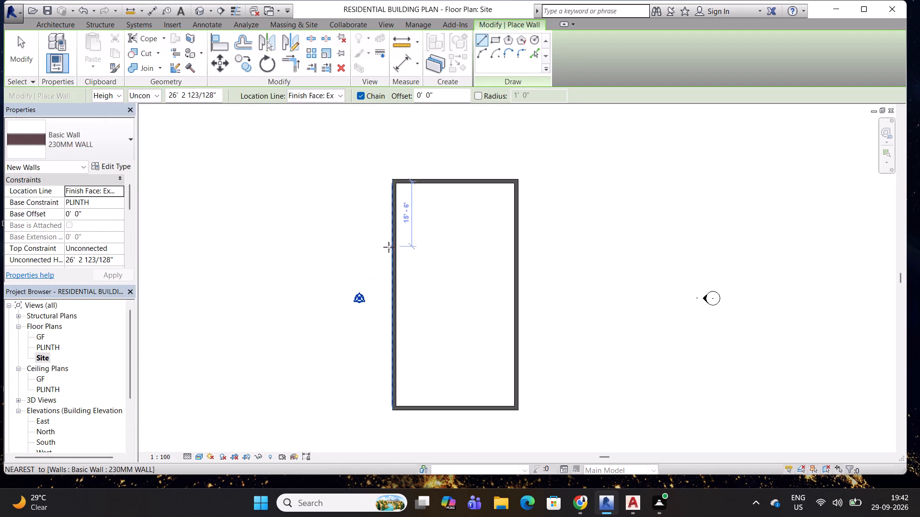
scroll(389, 247, "up", 17)
scroll(407, 247, "up", 7)
scroll(407, 247, "down", 3)
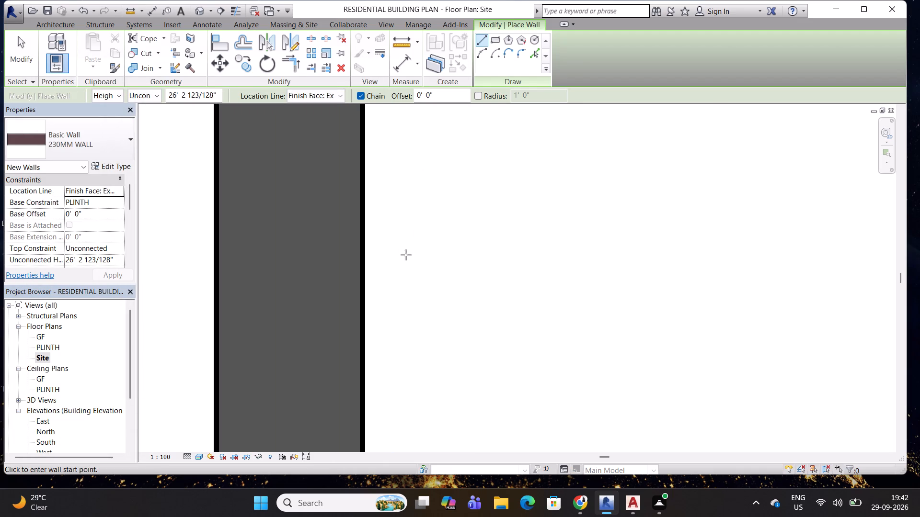
scroll(406, 255, "down", 3)
left_click(199, 453)
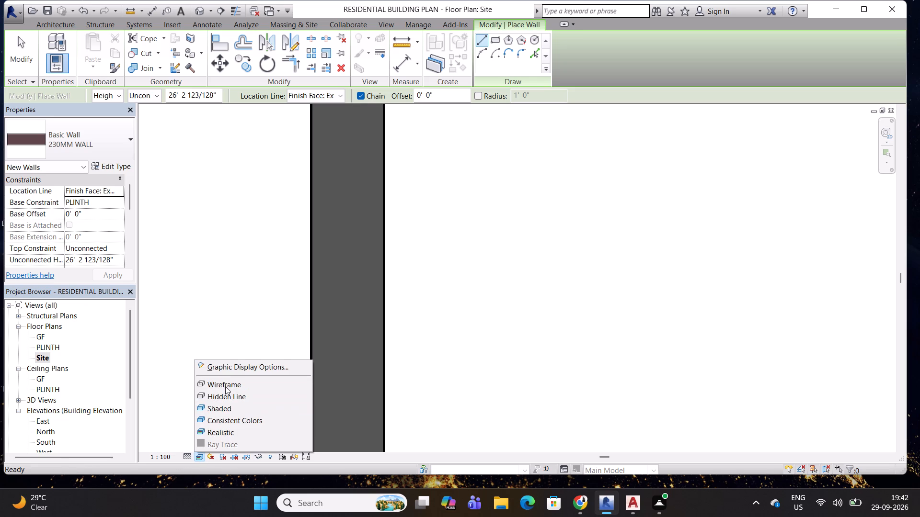
left_click(225, 386)
scroll(386, 302, "up", 18)
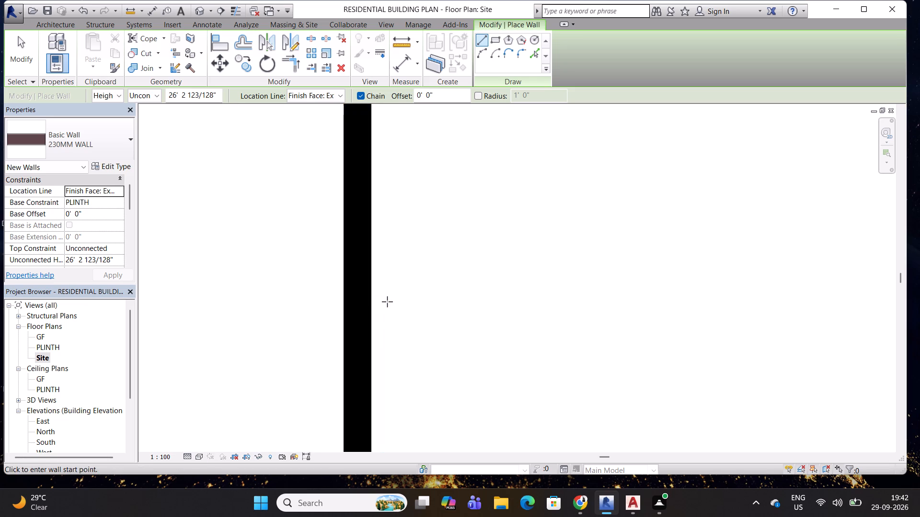
scroll(387, 302, "down", 13)
Look through the available wall types and the 230MM WALL's instance properties, and leave wall placement.
left_click(128, 141)
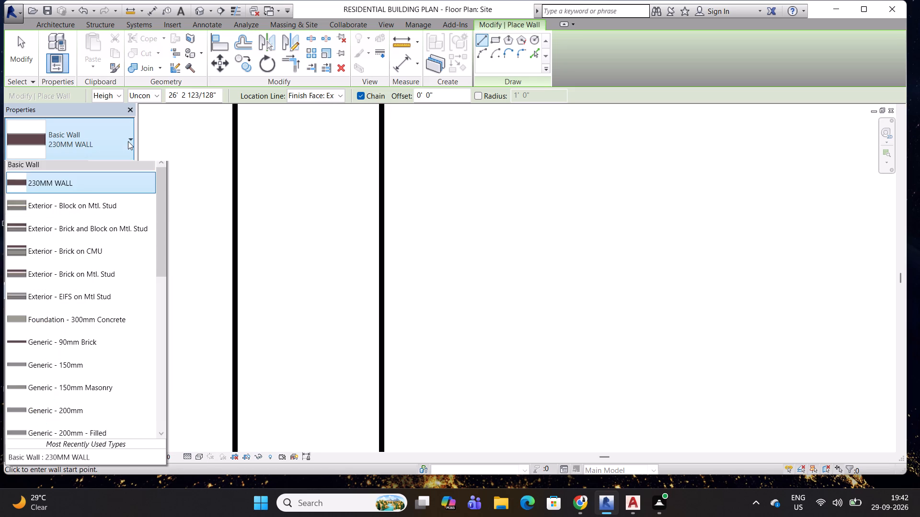
left_click(128, 141)
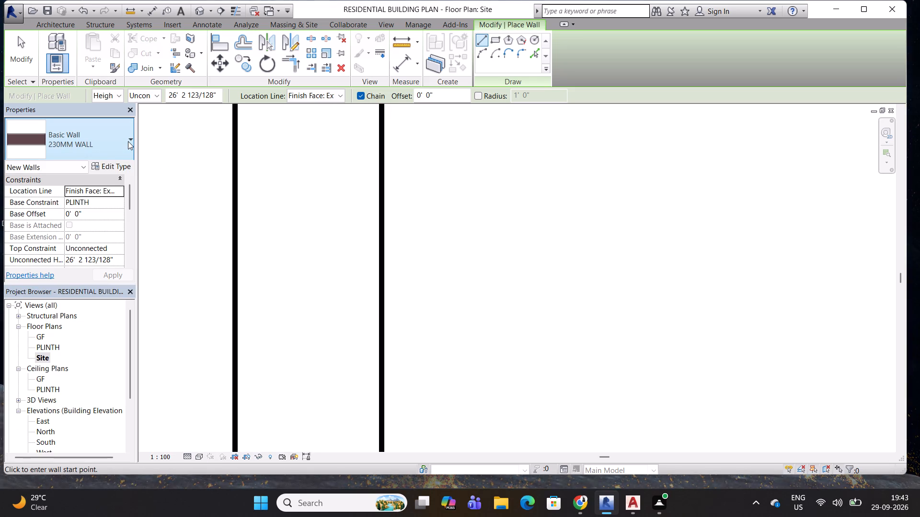
scroll(103, 243, "down", 1)
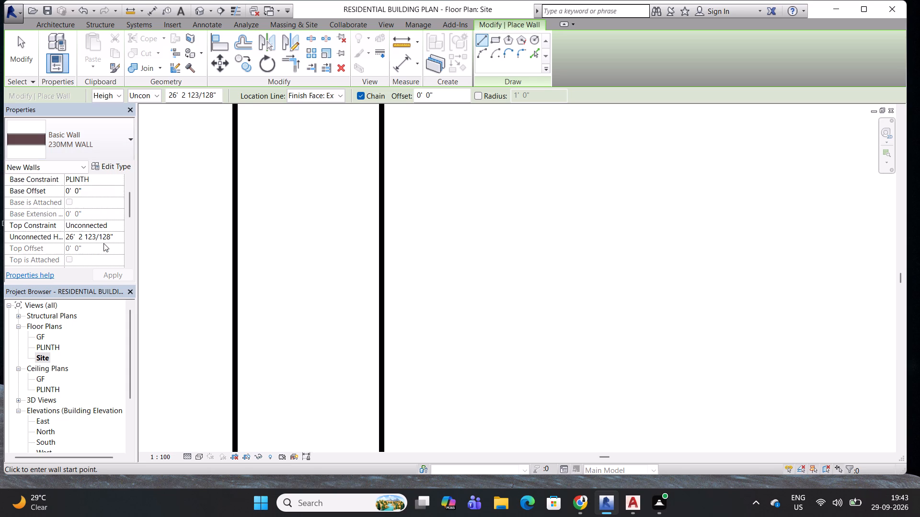
scroll(103, 243, "down", 8)
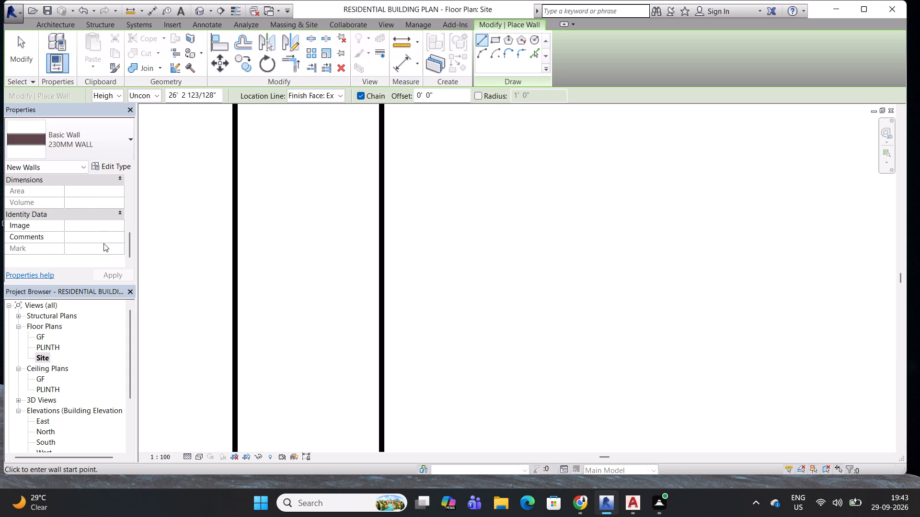
scroll(103, 243, "down", 1)
scroll(103, 243, "up", 5)
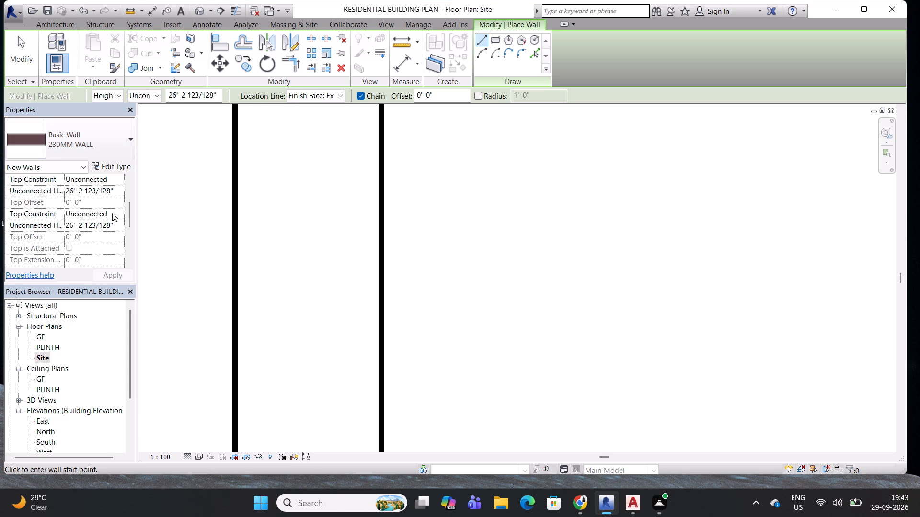
scroll(103, 229, "down", 2)
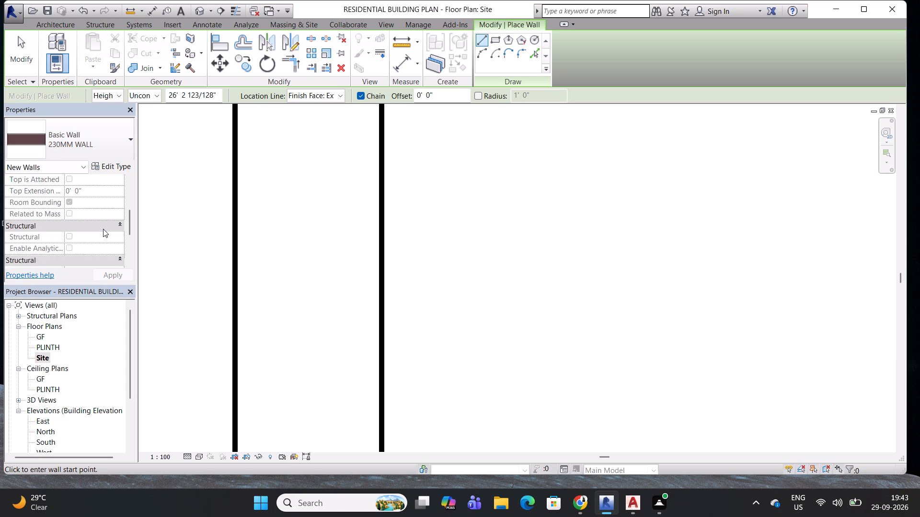
scroll(103, 229, "down", 6)
key("Escape")
key("Escape")
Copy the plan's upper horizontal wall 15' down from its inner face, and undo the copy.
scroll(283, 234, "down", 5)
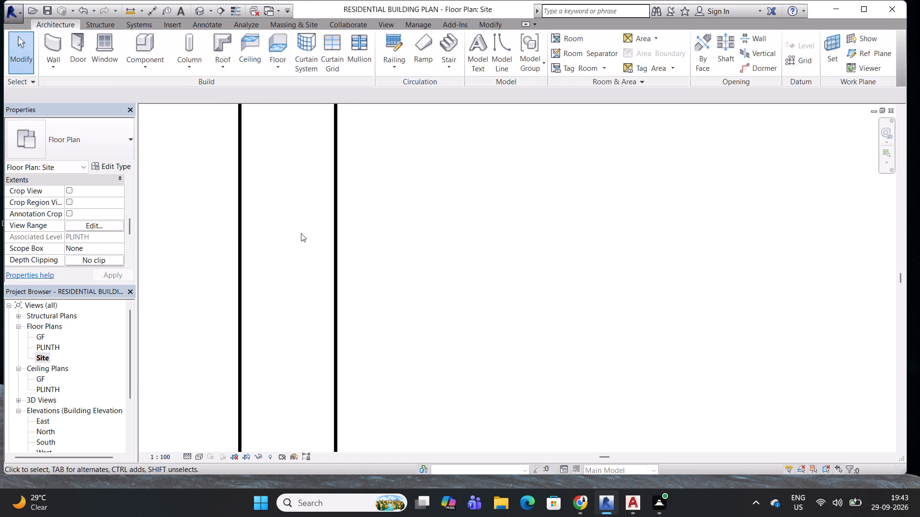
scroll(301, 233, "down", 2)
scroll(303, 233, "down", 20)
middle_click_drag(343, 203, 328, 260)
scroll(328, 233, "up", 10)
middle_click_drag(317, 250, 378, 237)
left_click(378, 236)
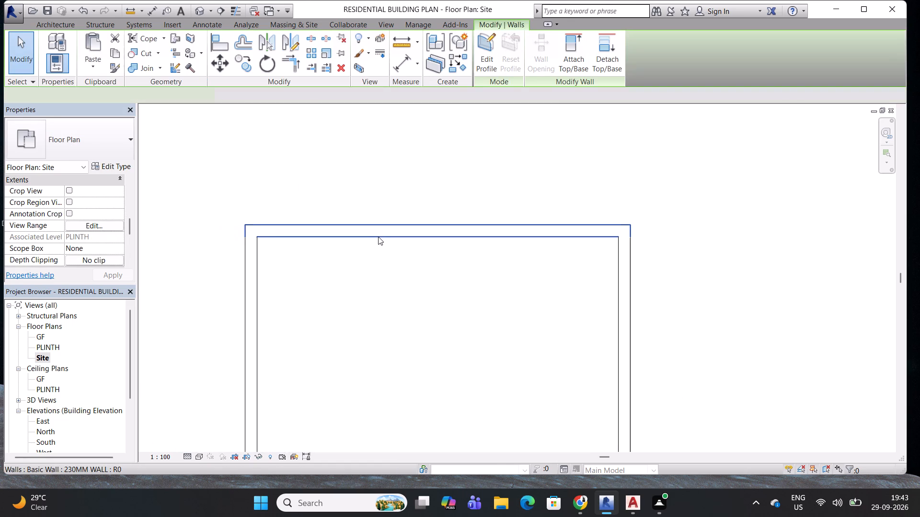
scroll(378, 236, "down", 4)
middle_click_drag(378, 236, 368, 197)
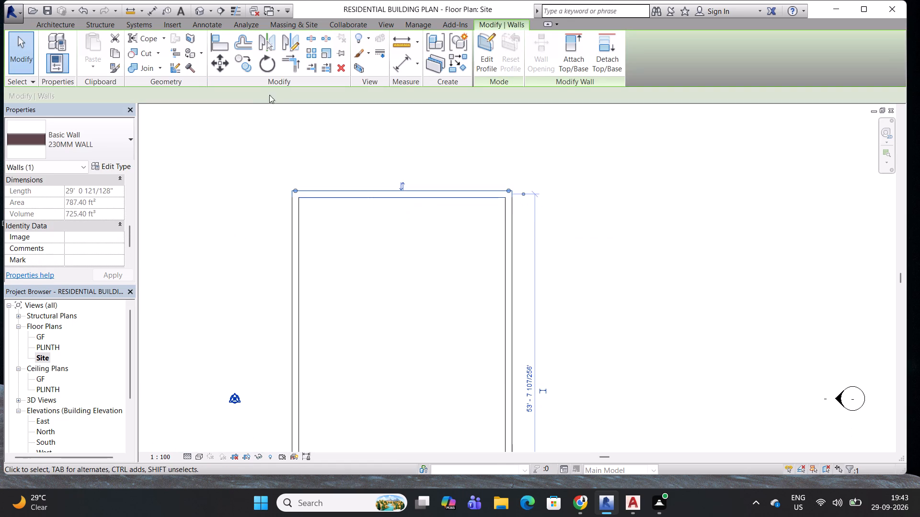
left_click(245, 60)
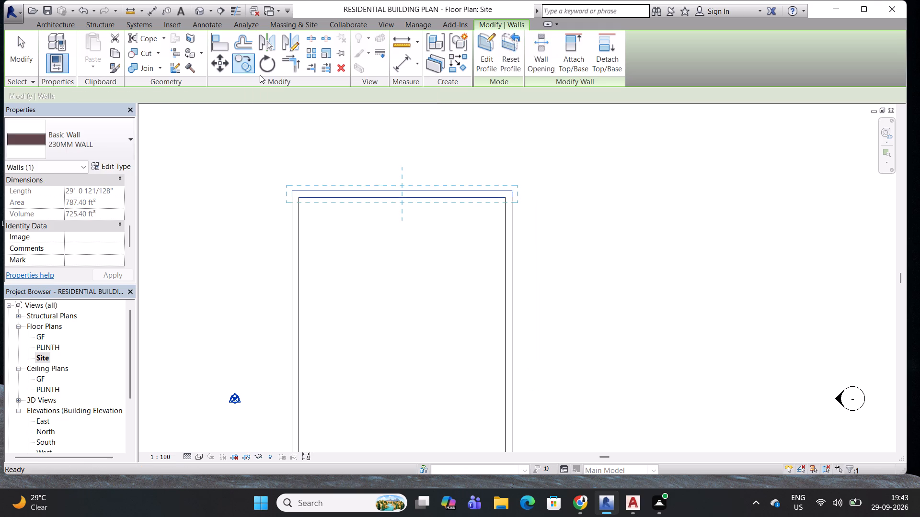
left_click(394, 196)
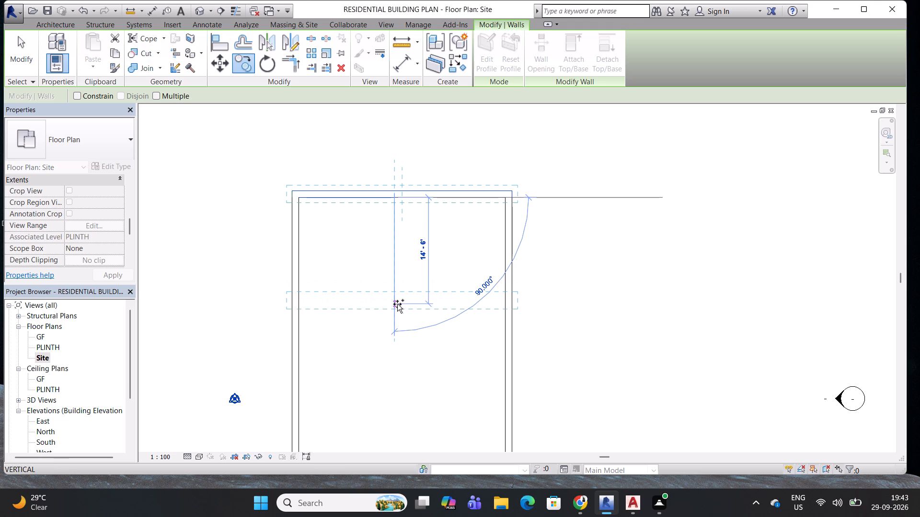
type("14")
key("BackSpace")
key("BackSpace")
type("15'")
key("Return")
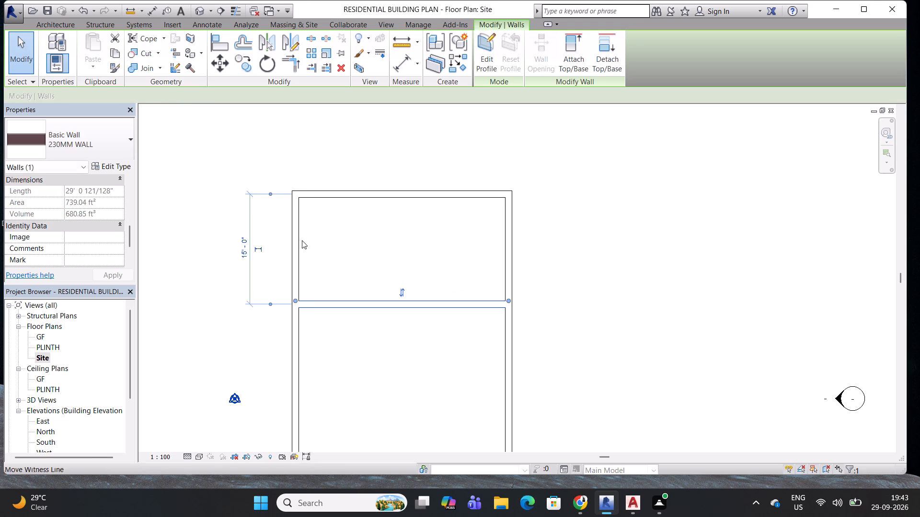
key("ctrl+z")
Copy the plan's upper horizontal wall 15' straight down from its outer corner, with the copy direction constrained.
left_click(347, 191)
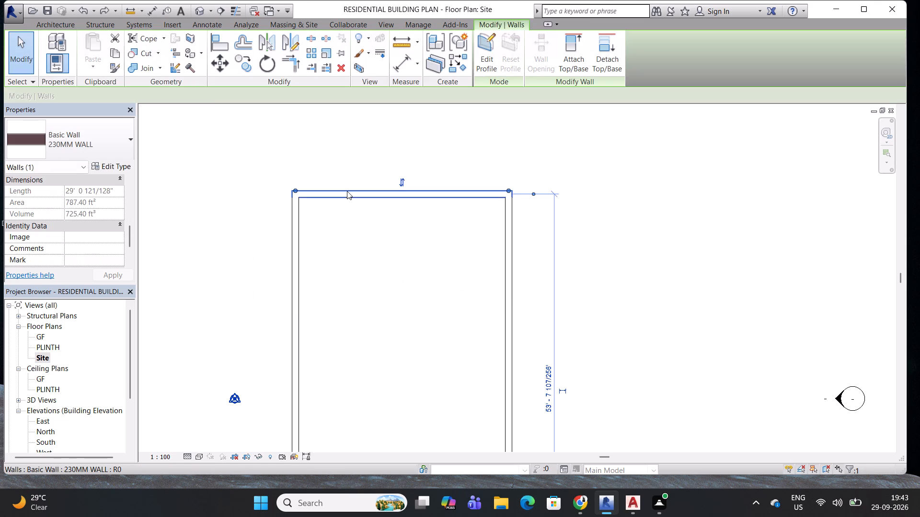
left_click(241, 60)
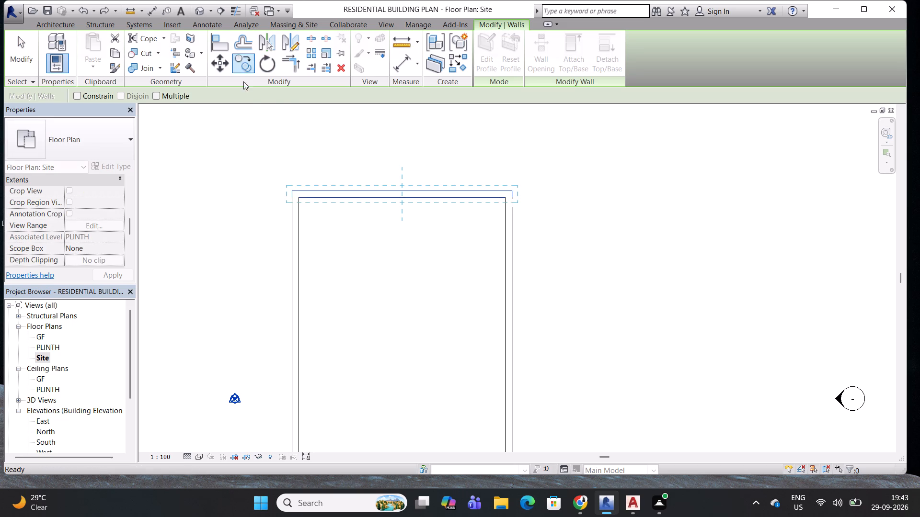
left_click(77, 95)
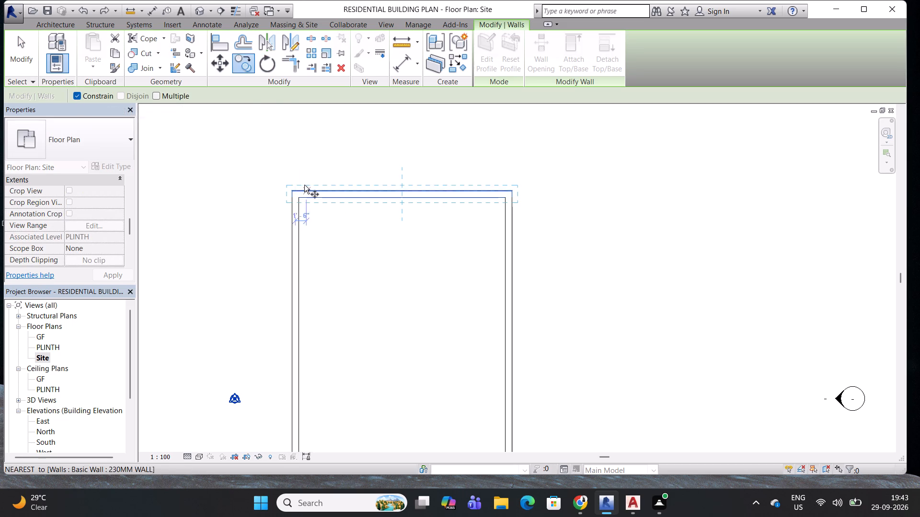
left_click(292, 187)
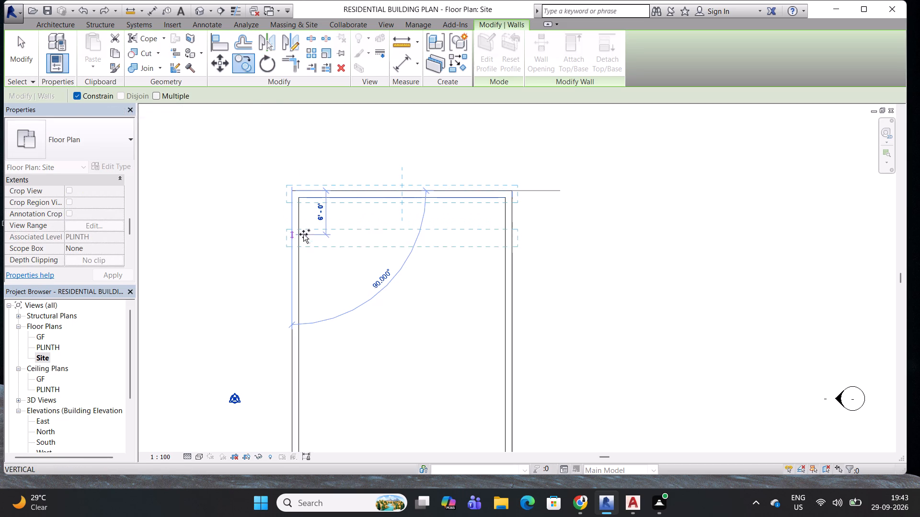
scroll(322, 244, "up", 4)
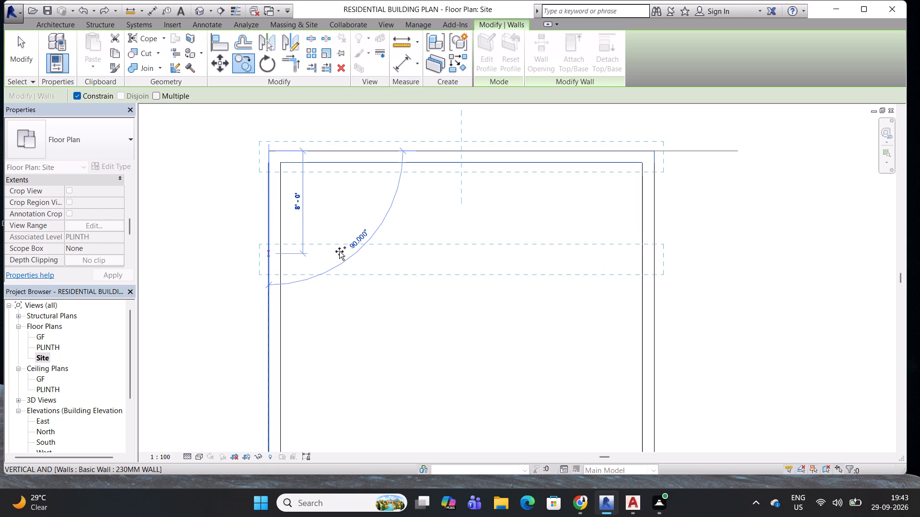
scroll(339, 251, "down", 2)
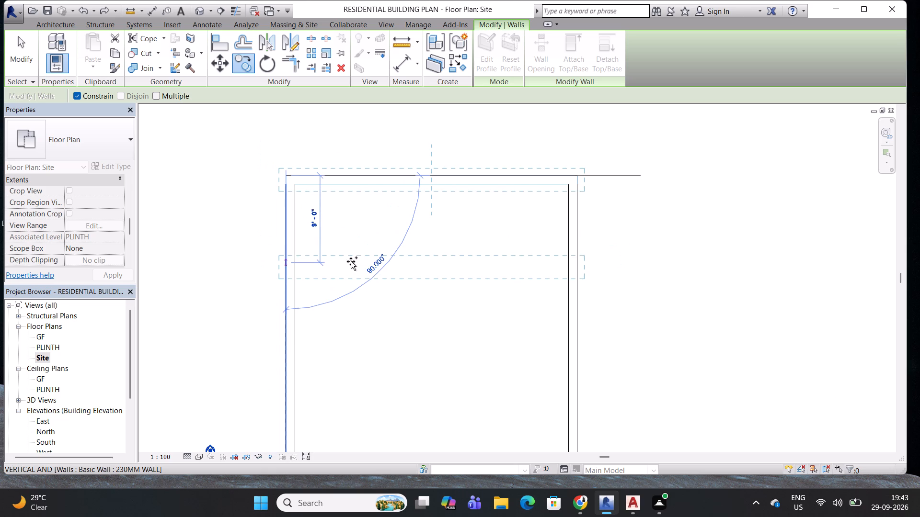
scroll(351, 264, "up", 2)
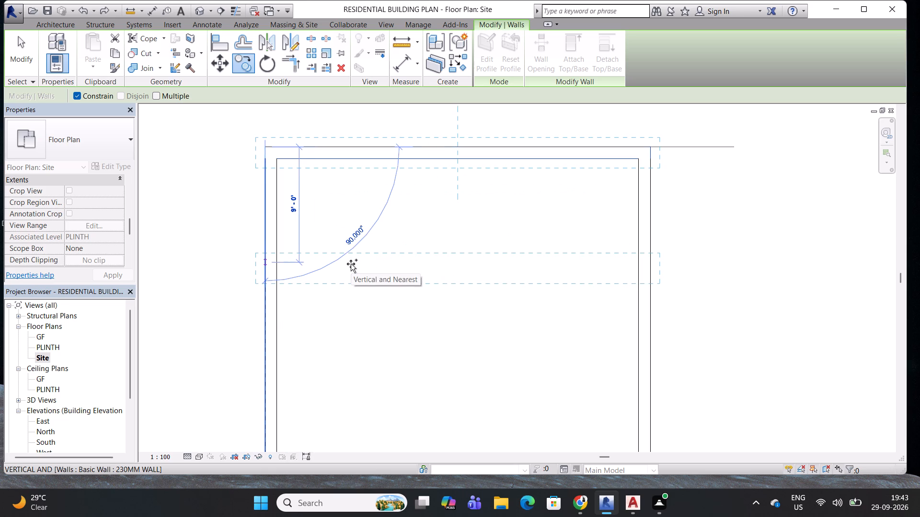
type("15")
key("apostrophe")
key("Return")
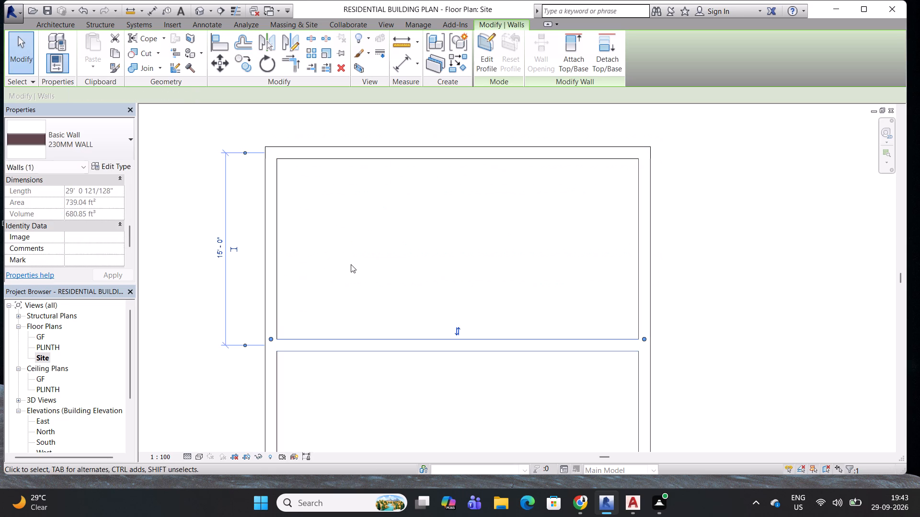
Shift the copied wall's temporary dimension witness lines between wall centres and faces to check its spacing from the upper wall.
double_click(245, 345)
double_click(242, 350)
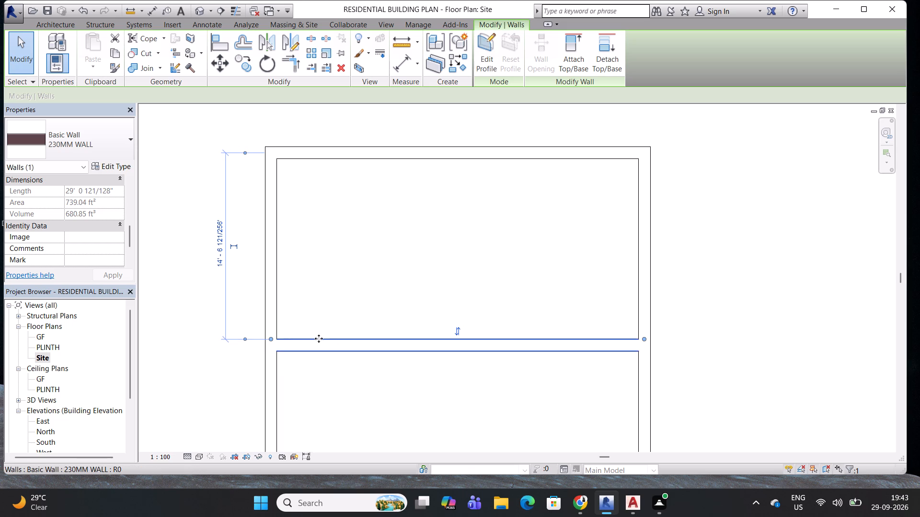
left_click(351, 345)
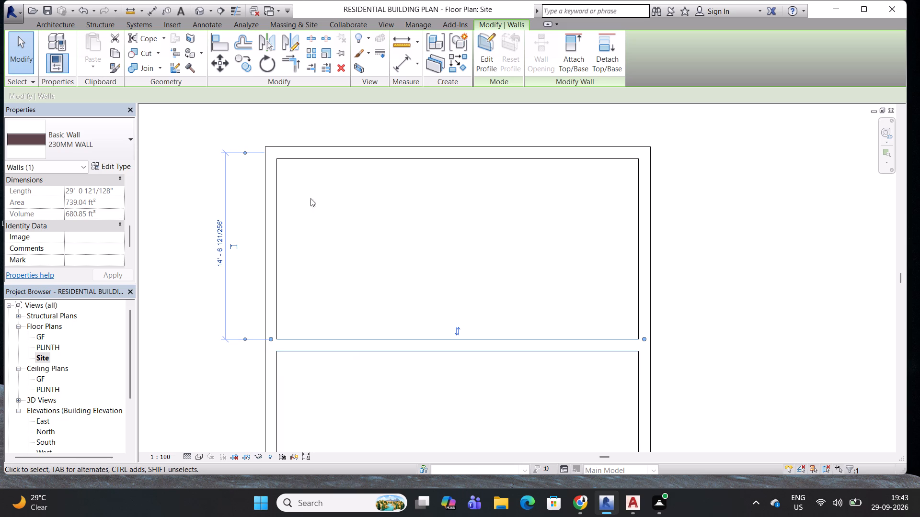
scroll(306, 200, "down", 1)
double_click(256, 159)
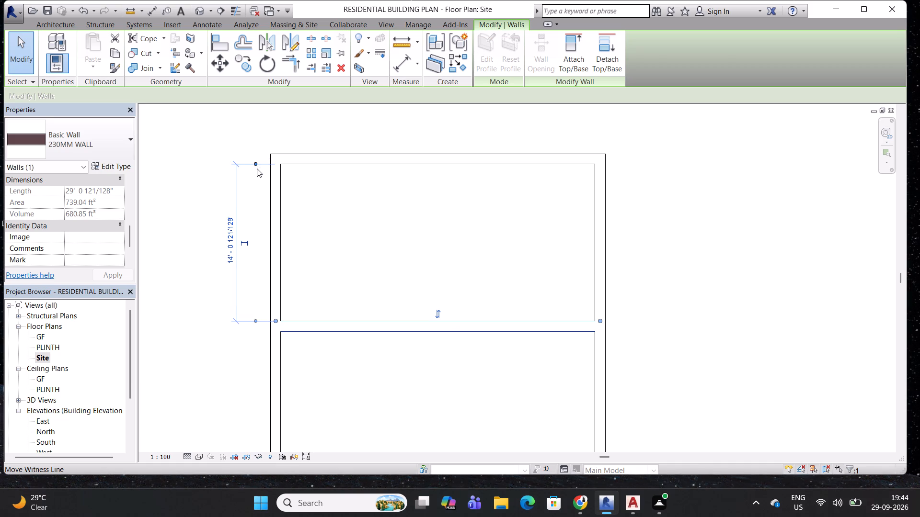
double_click(255, 165)
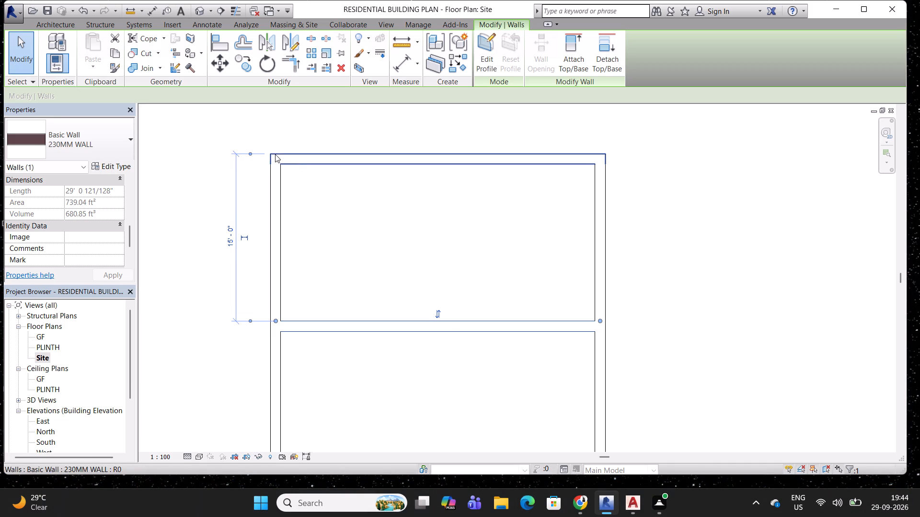
scroll(308, 174, "down", 2)
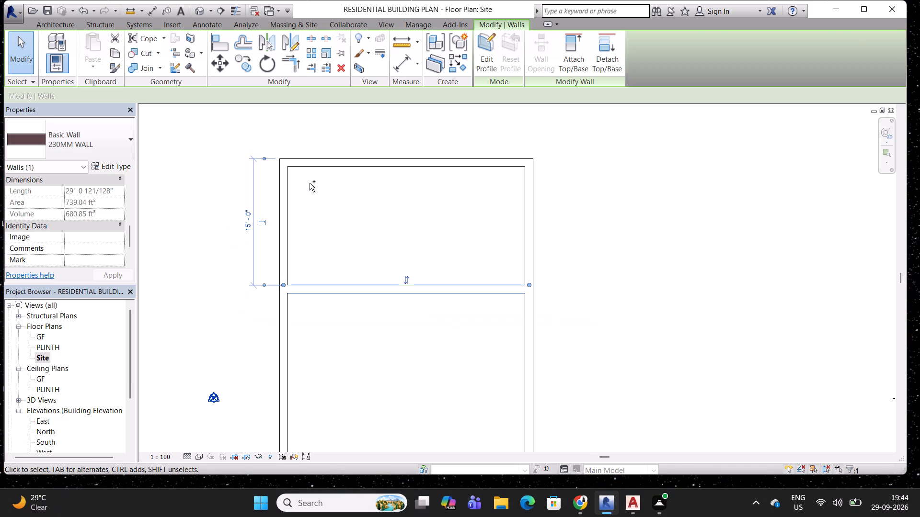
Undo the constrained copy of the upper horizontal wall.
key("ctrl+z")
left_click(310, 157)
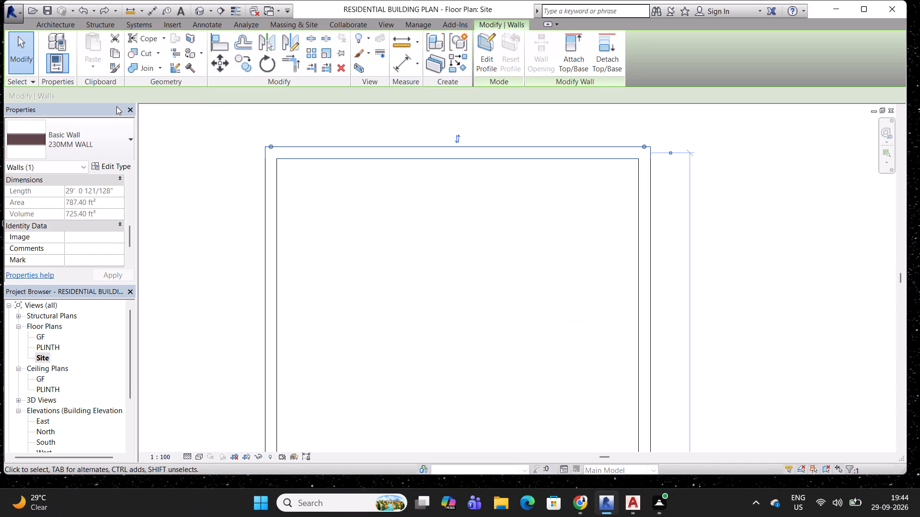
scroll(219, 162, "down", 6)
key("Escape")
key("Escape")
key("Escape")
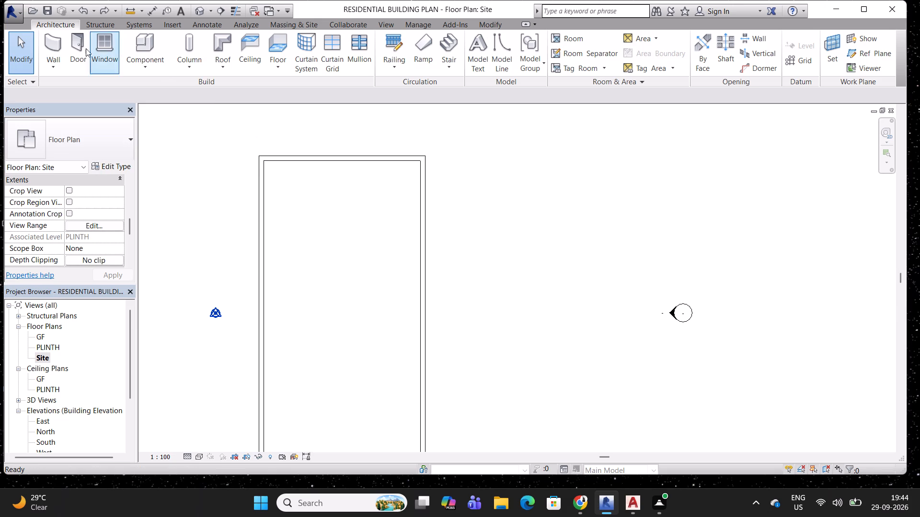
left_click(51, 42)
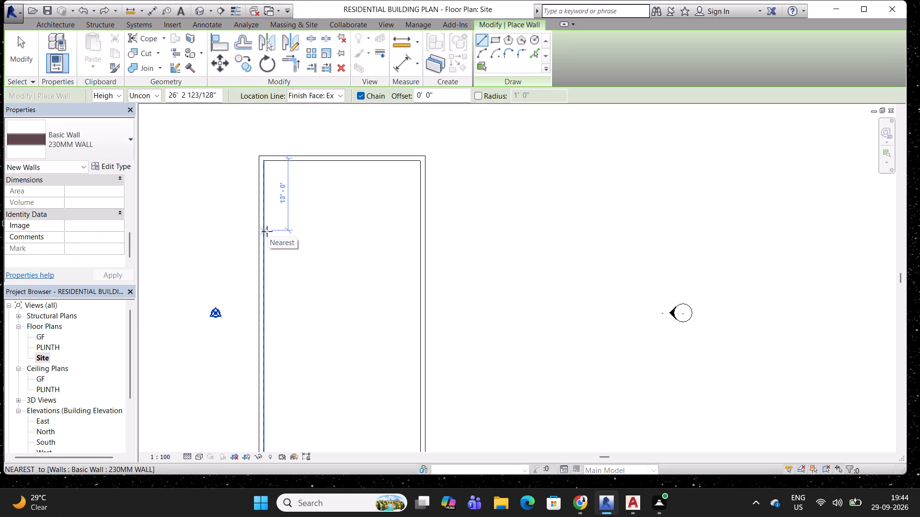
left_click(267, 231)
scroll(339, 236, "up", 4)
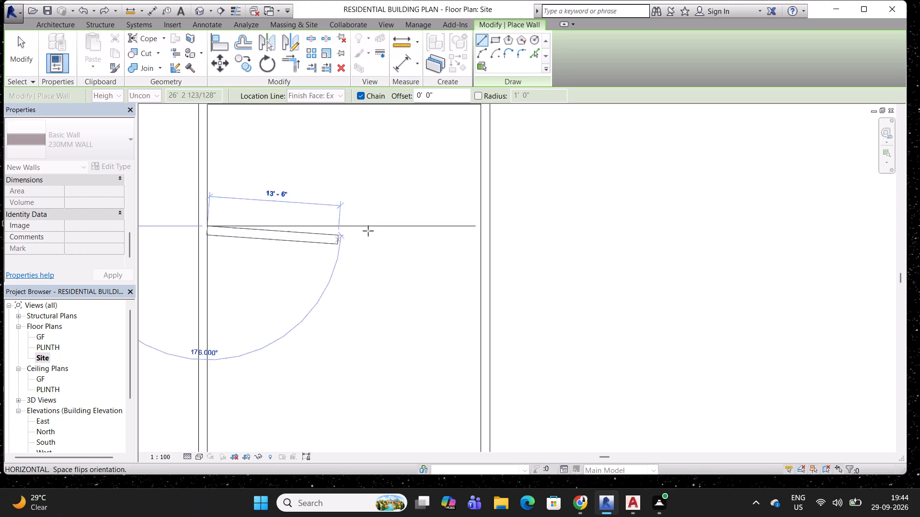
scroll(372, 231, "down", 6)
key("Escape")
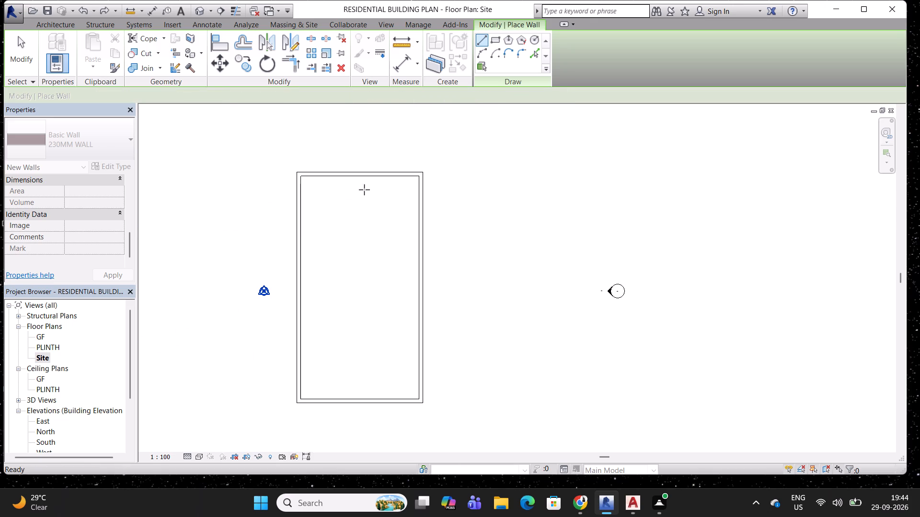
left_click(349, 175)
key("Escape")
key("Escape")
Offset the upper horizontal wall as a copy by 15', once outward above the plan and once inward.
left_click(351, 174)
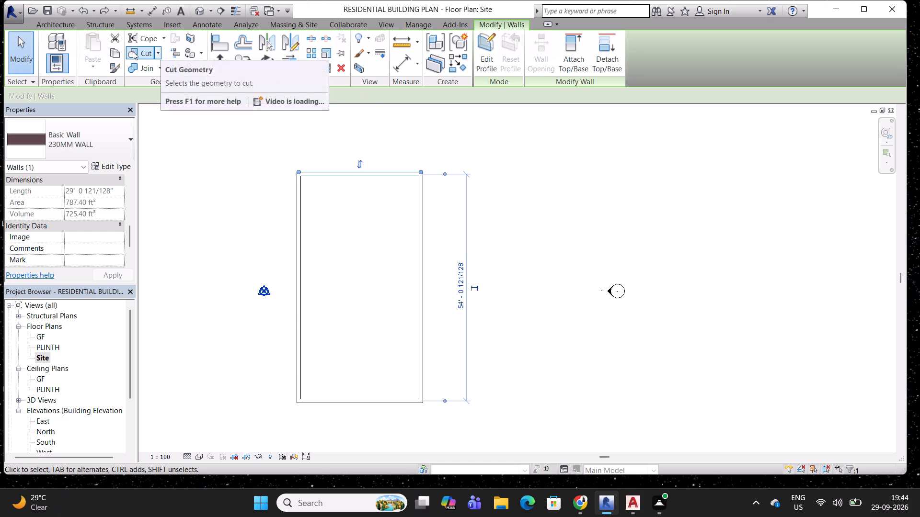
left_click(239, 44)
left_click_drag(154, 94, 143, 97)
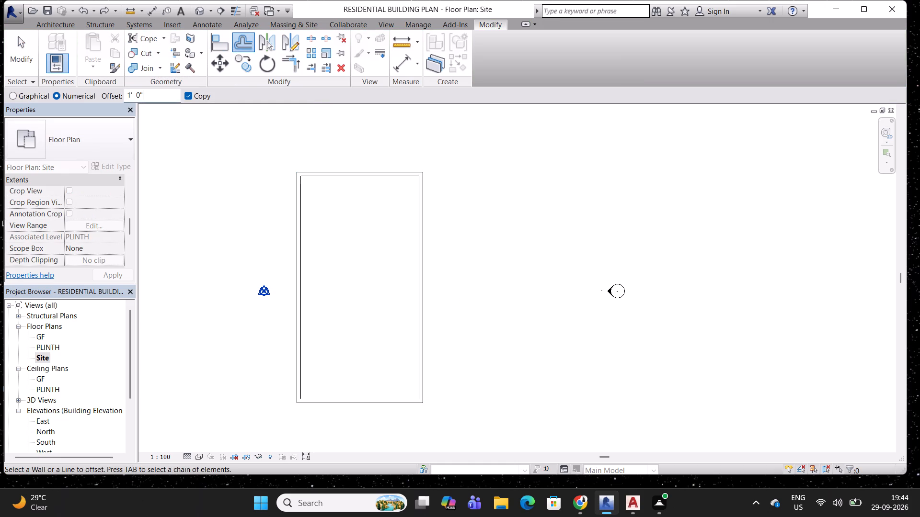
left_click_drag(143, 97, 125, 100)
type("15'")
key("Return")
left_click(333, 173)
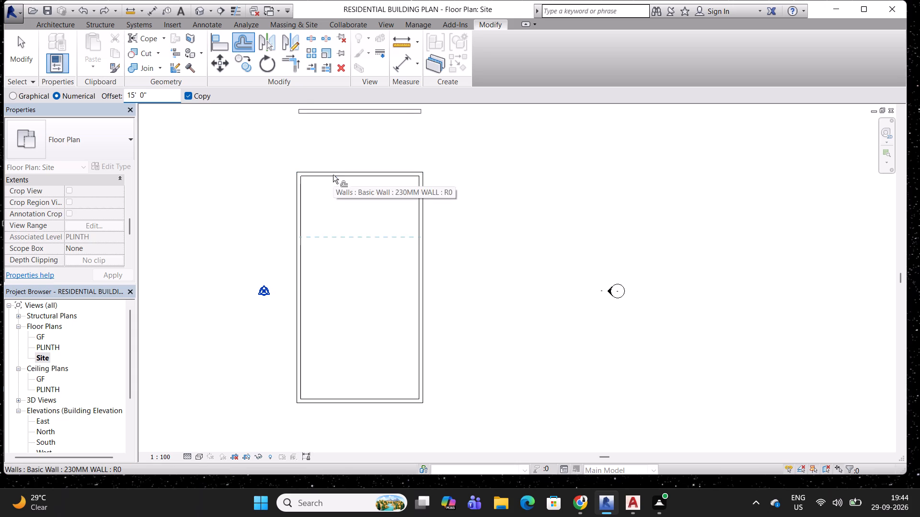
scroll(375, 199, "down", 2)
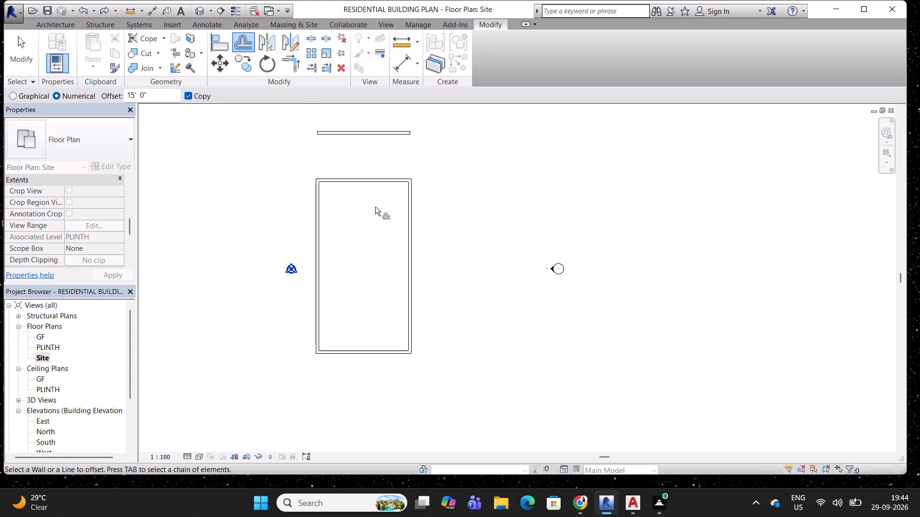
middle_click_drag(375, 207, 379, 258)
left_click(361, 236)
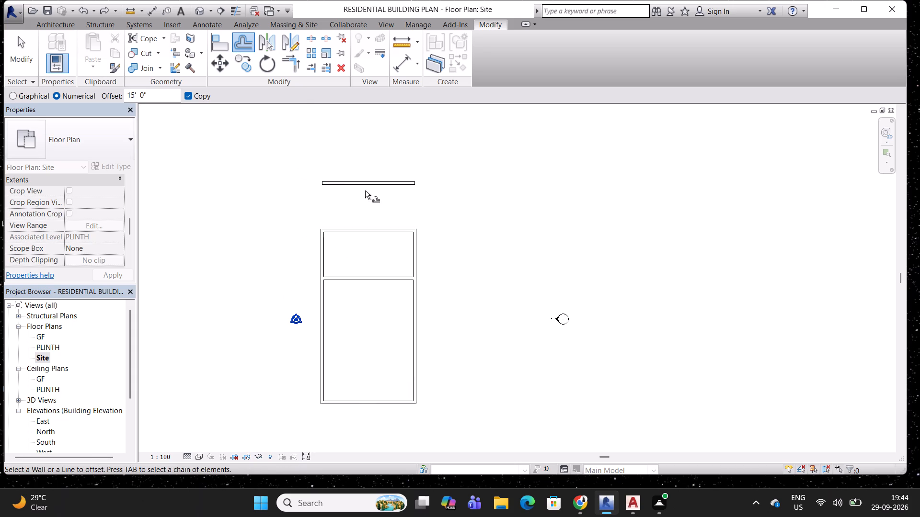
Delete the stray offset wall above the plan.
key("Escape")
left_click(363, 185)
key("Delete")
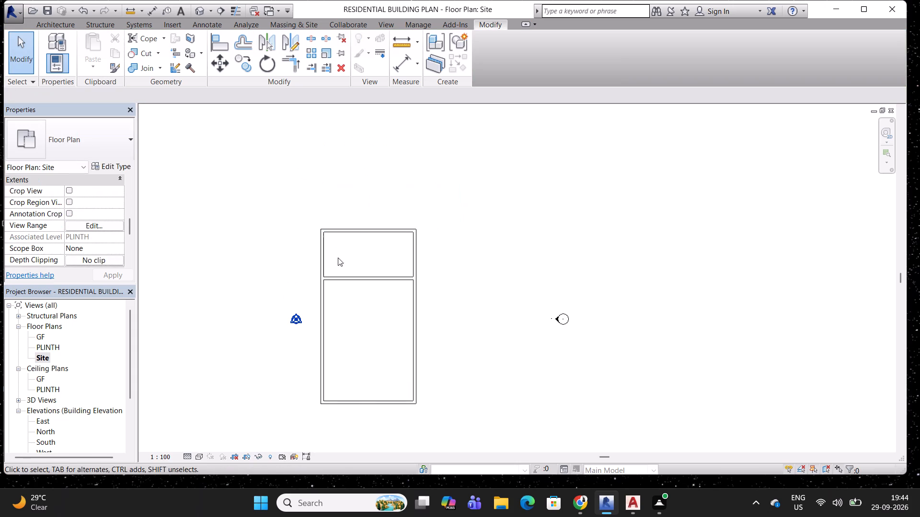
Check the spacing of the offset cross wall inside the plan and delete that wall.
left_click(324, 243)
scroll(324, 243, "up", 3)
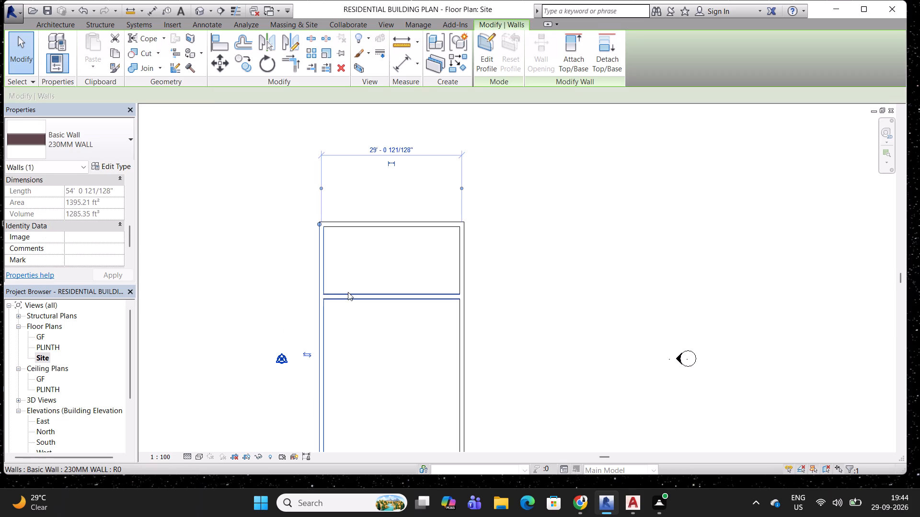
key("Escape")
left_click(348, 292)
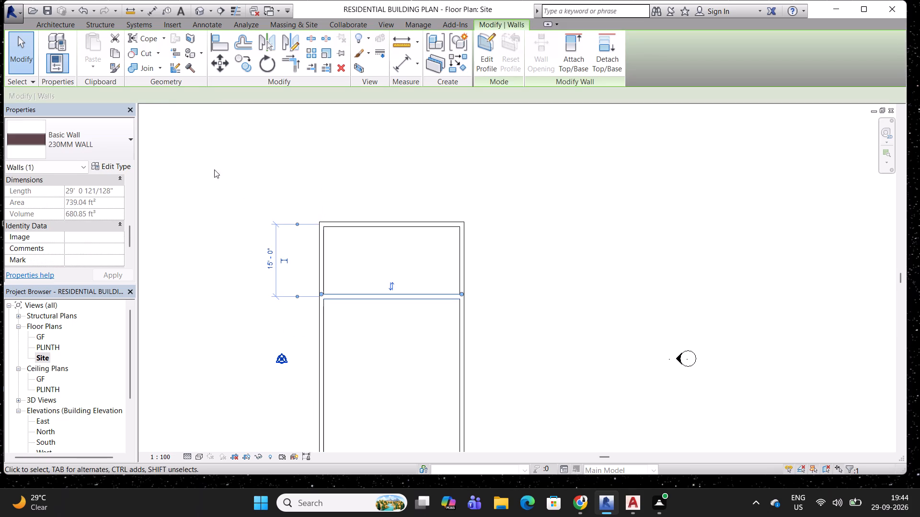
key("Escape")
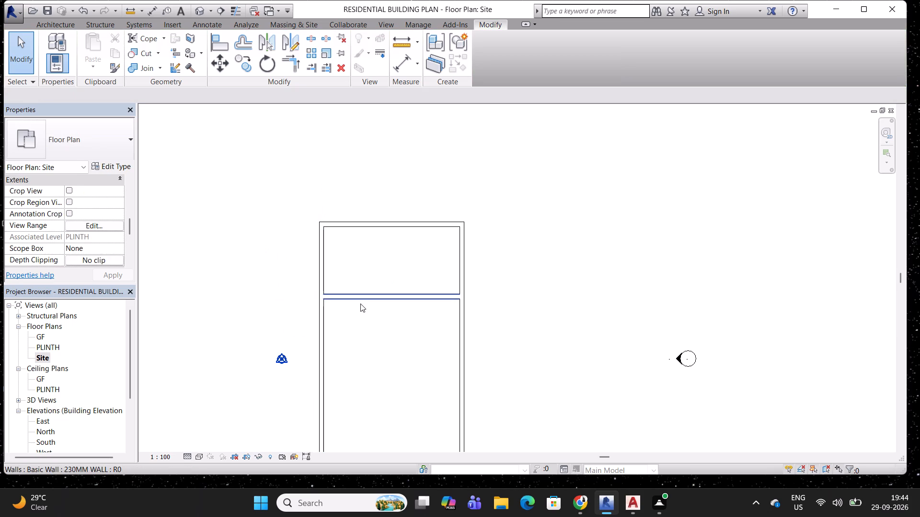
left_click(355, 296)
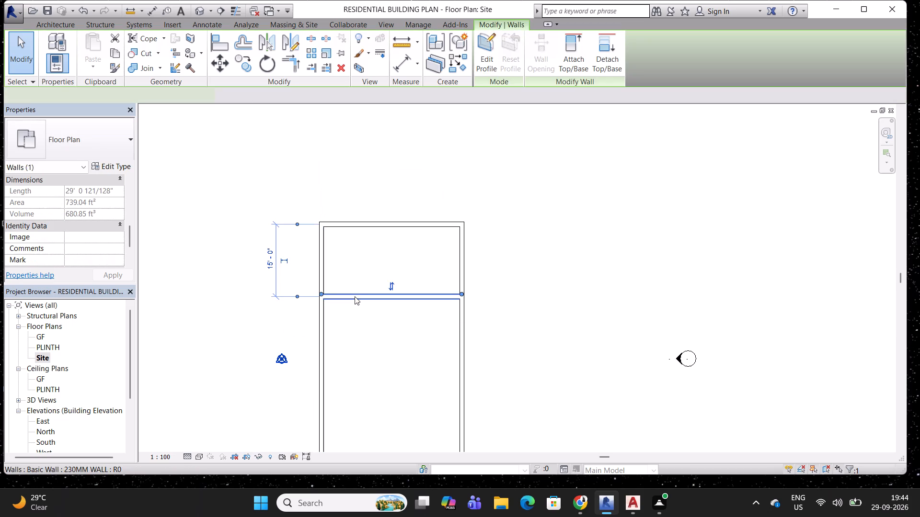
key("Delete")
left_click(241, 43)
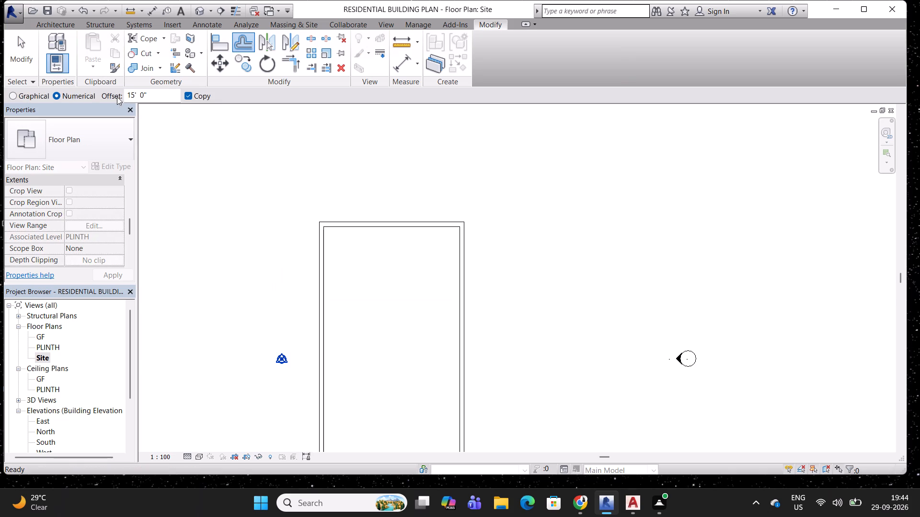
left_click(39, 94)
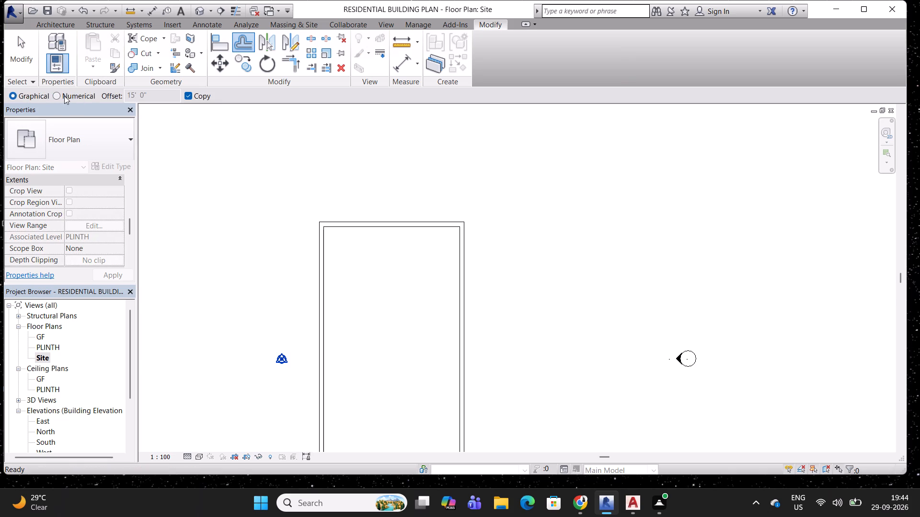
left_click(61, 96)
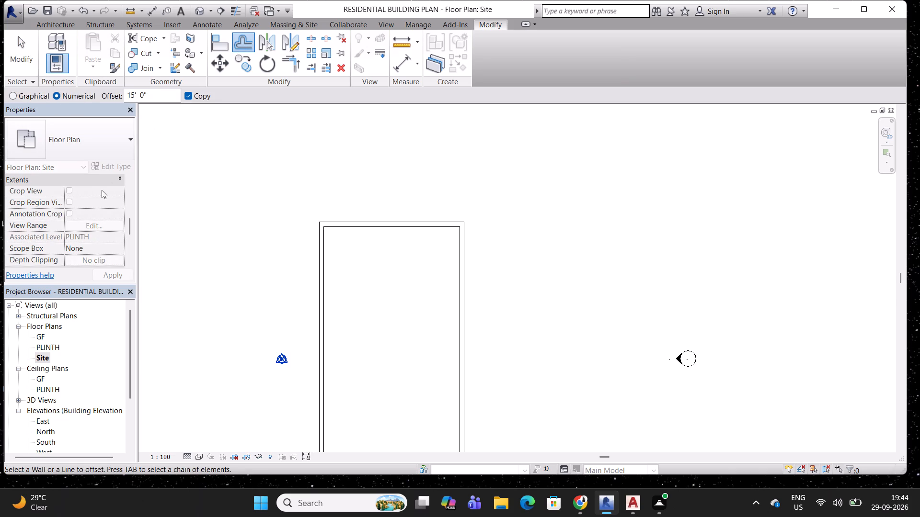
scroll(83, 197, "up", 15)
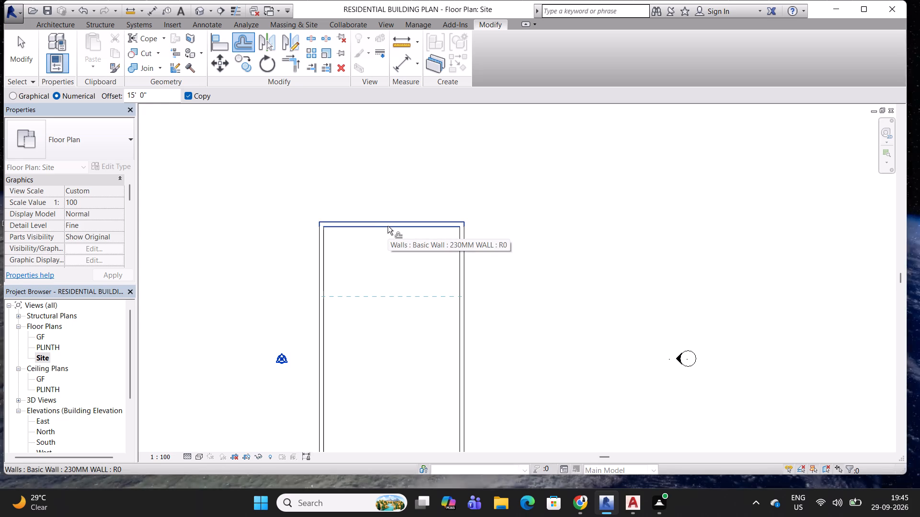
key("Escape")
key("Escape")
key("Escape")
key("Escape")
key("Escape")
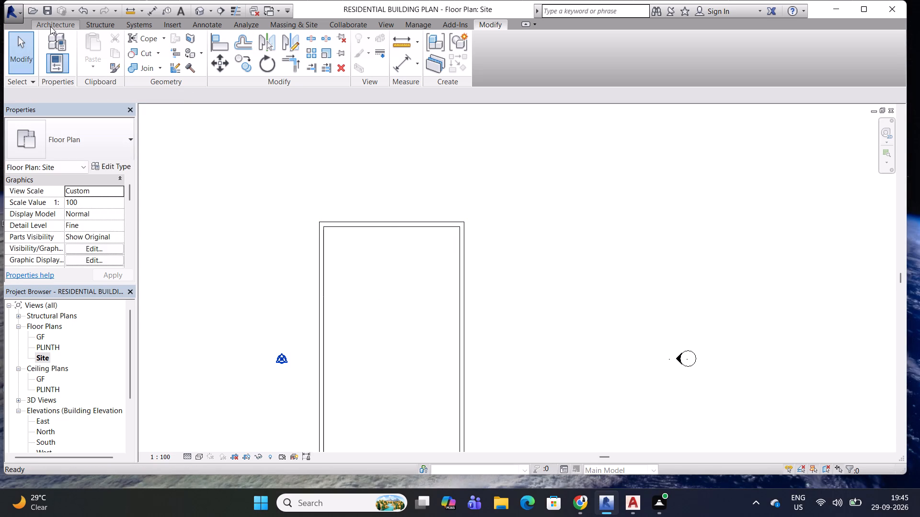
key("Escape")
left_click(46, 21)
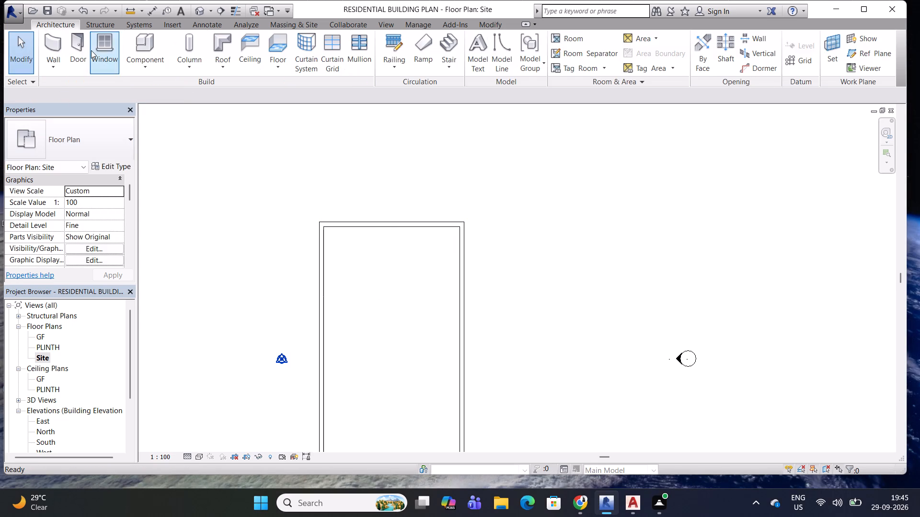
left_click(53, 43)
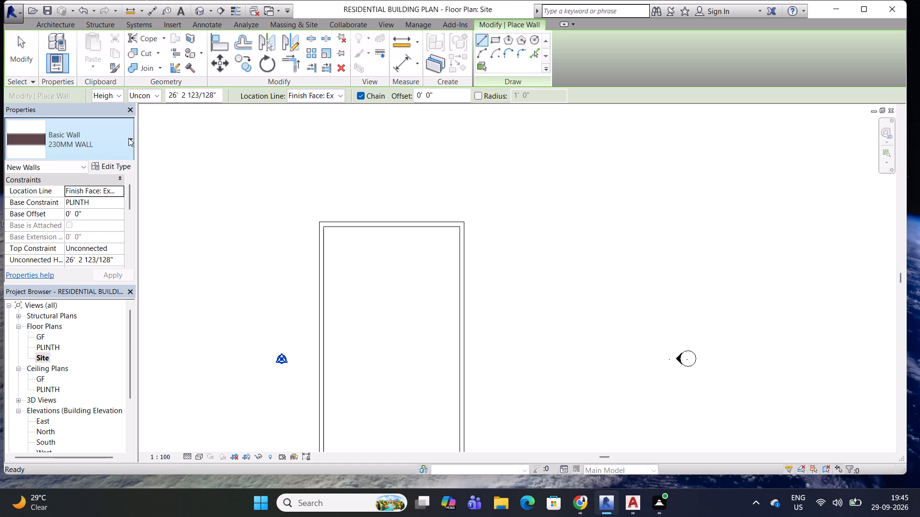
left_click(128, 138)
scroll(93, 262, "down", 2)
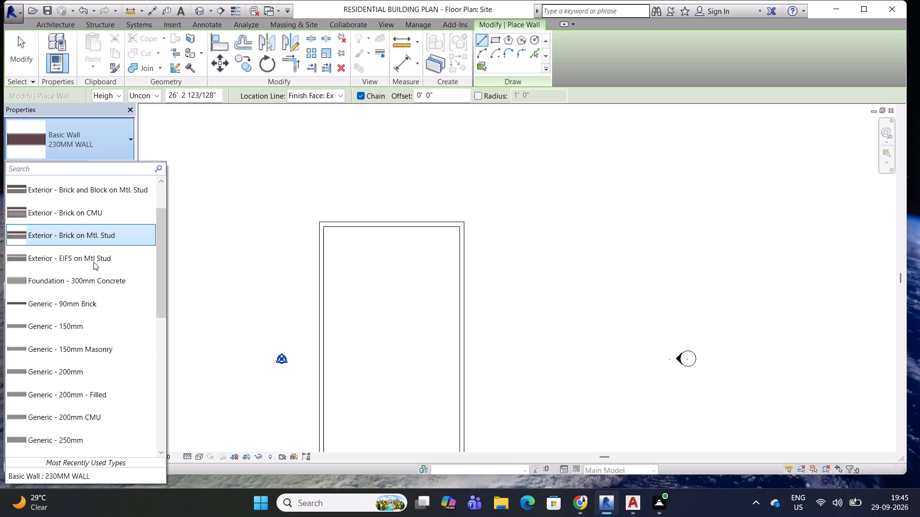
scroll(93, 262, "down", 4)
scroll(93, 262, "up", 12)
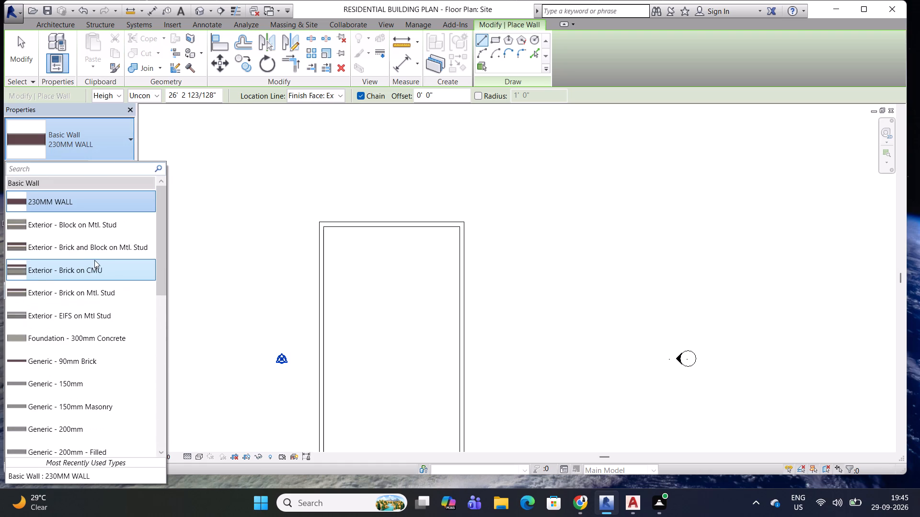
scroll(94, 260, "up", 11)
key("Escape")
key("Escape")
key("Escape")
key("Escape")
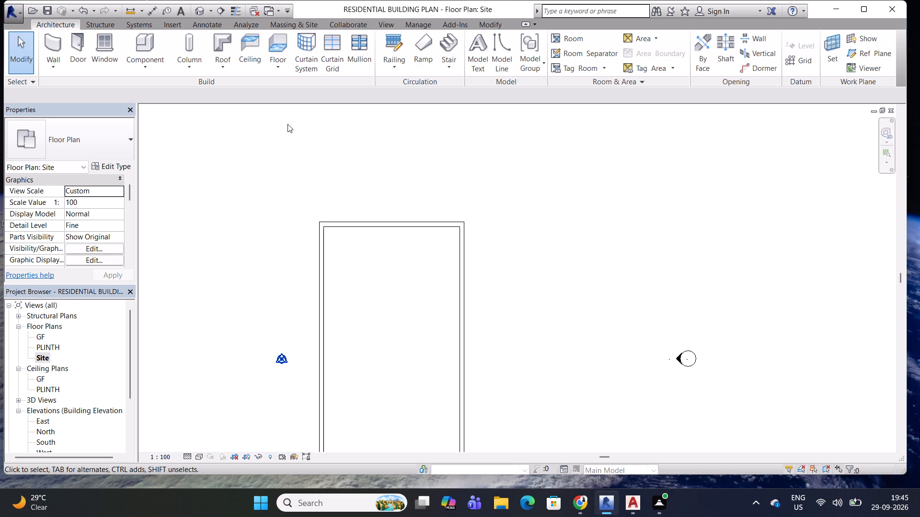
Duplicate the 230MM WALL type as a new basic wall type named 115 MM WALL.
left_click(56, 46)
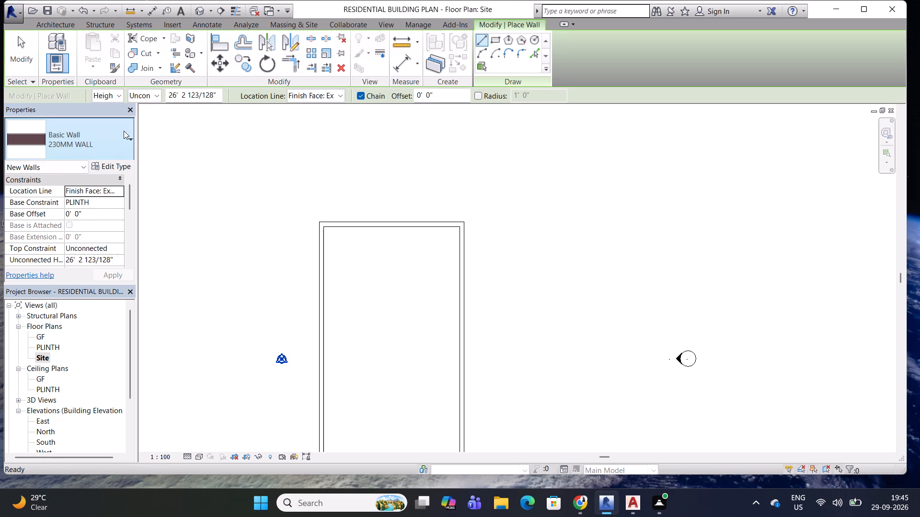
left_click(114, 164)
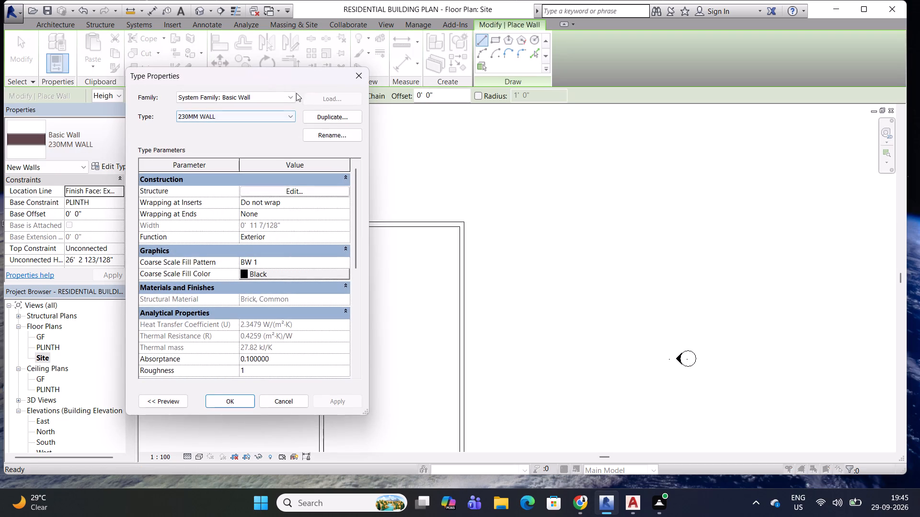
left_click(321, 114)
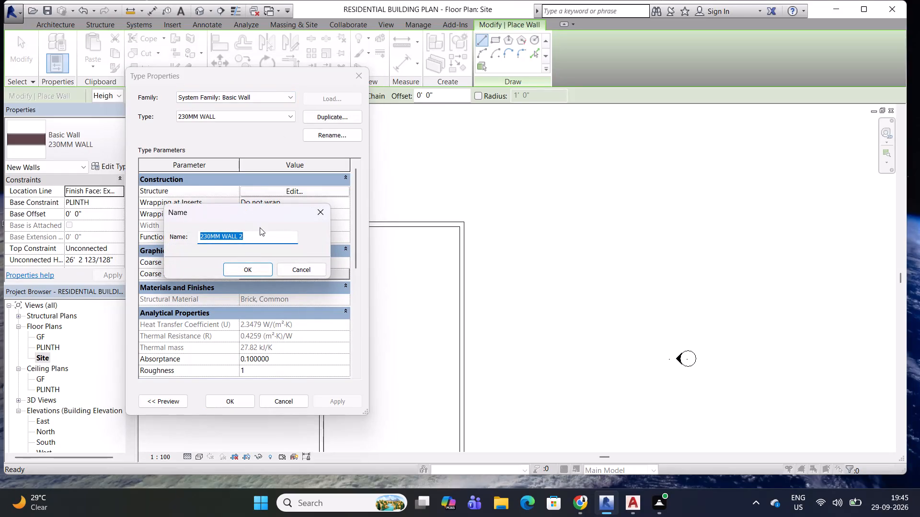
left_click(212, 236)
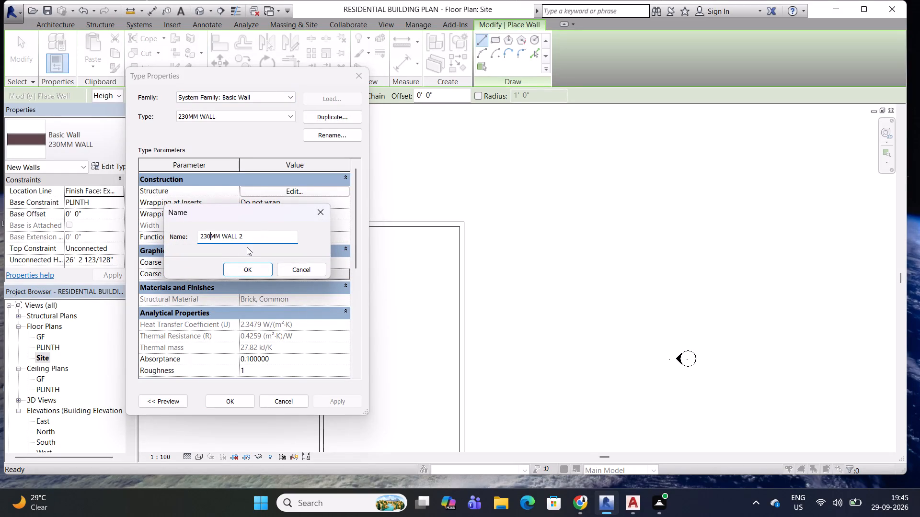
key("BackSpace")
key("BackSpace")
key("BackSpace")
type("115")
key("space")
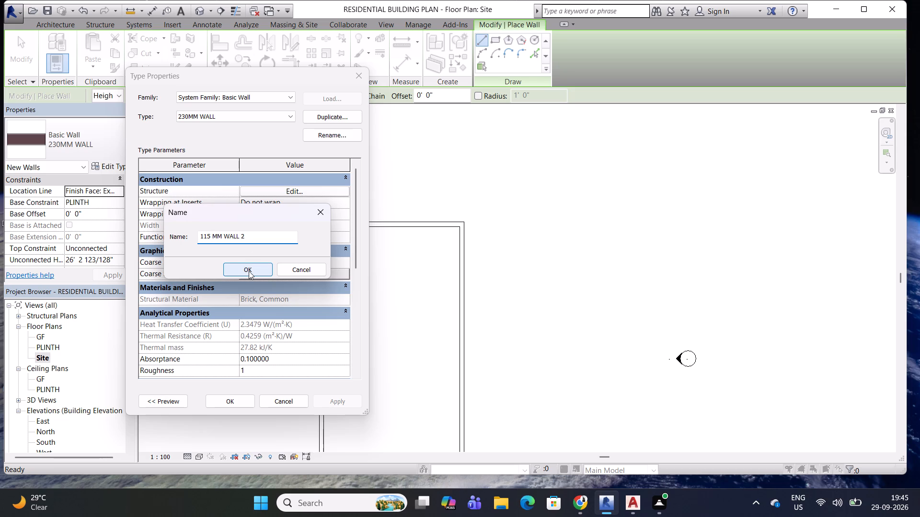
left_click(257, 235)
key("BackSpace")
key("BackSpace")
left_click(244, 270)
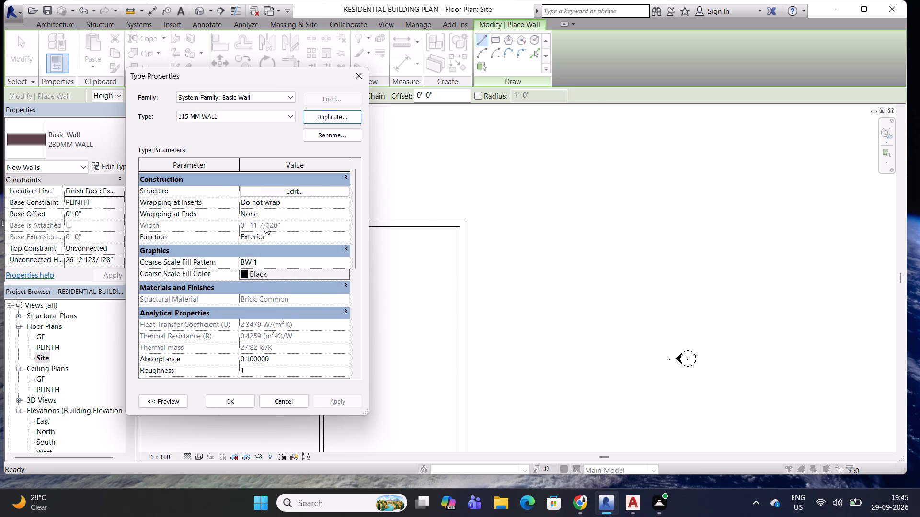
scroll(265, 225, "up", 4)
left_click(288, 226)
left_click(239, 403)
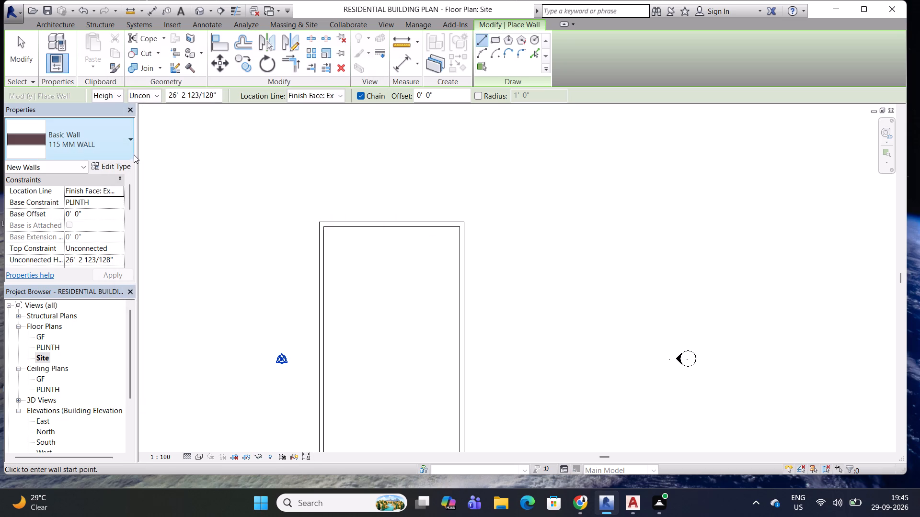
Set the 115 MM WALL type's wrapping at inserts, wrapping at ends and function all to Interior.
left_click(129, 137)
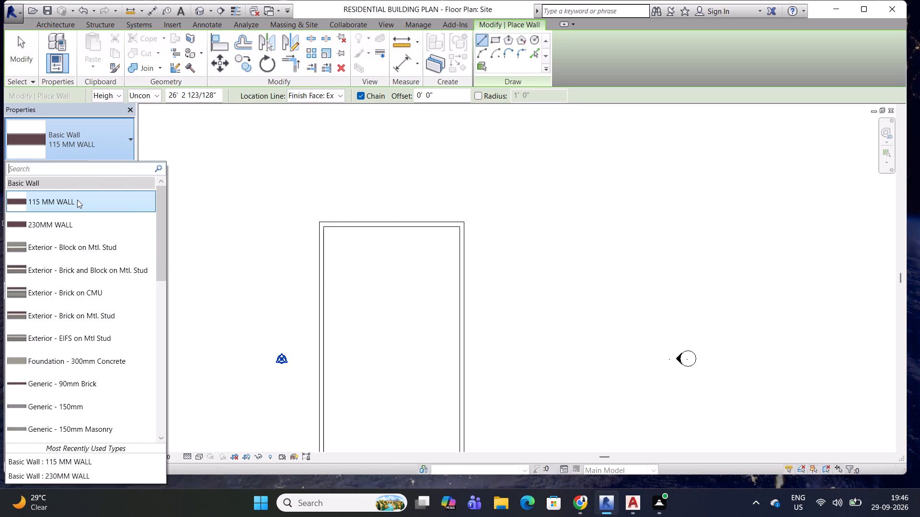
left_click(77, 200)
left_click(100, 166)
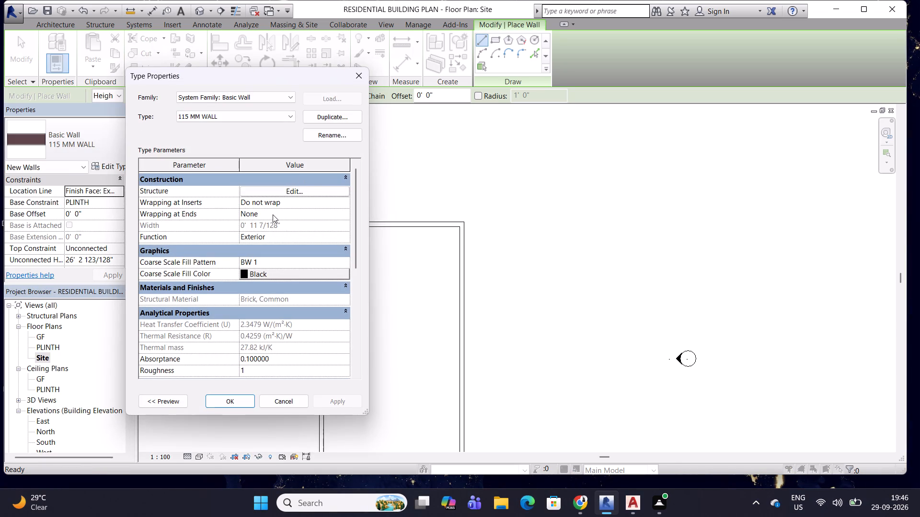
left_click(294, 203)
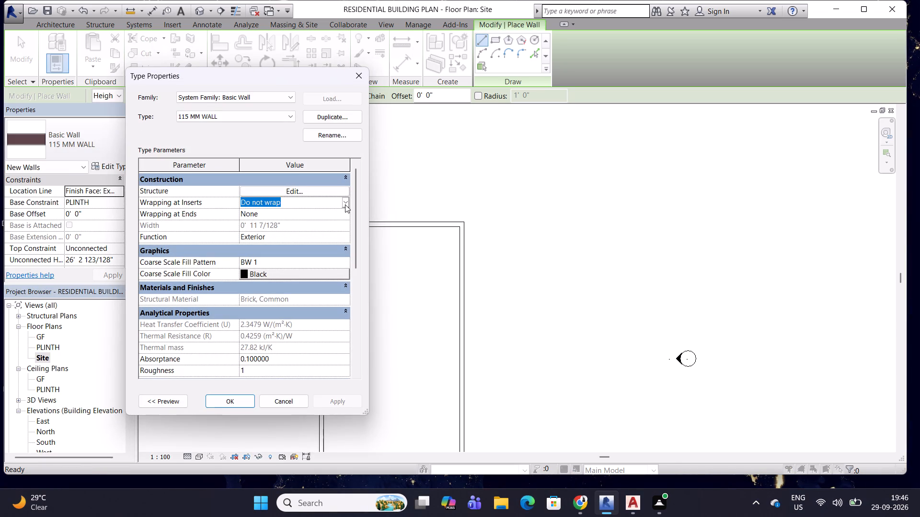
left_click(345, 204)
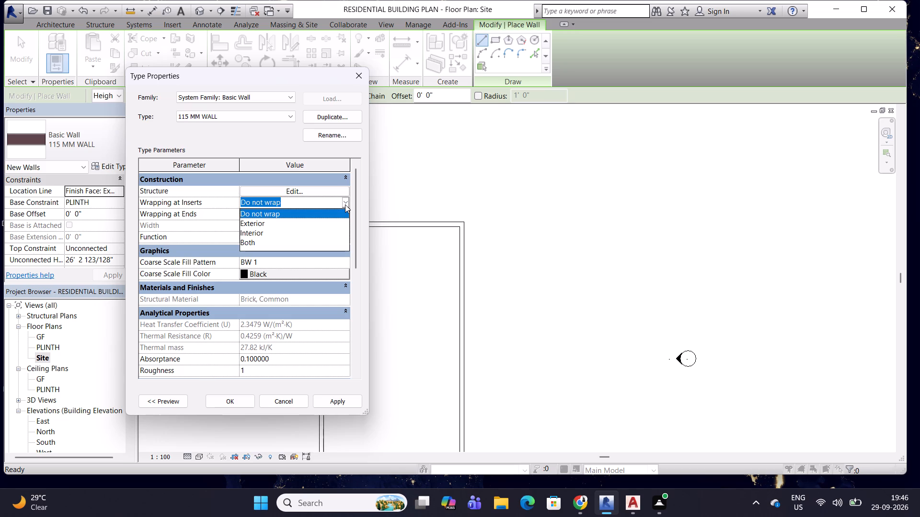
left_click(260, 233)
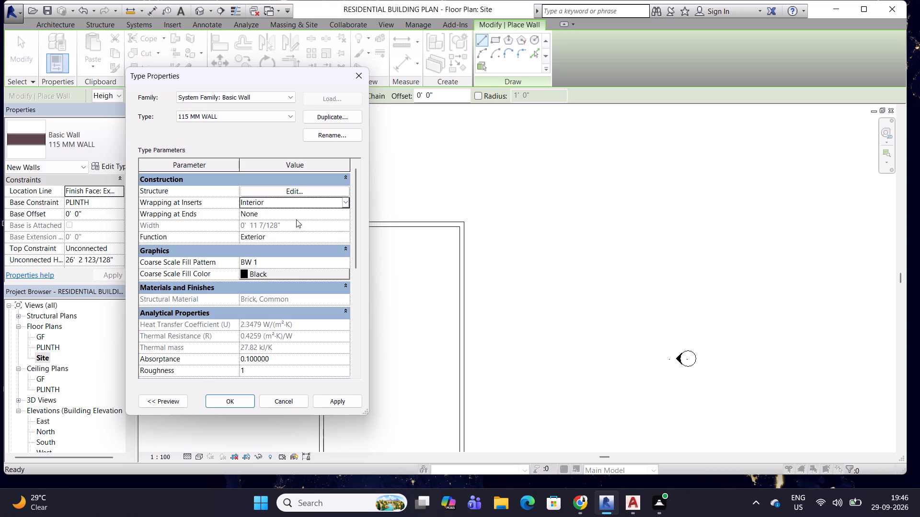
left_click(301, 225)
left_click(344, 212)
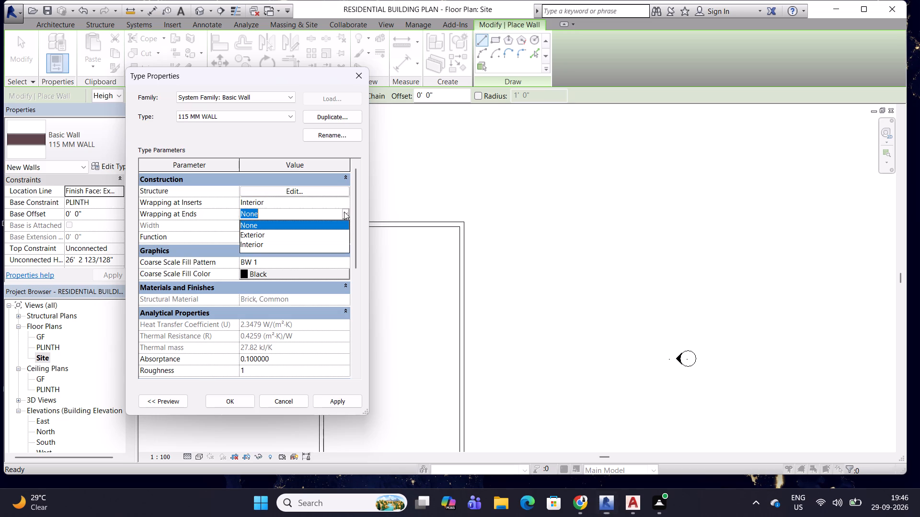
left_click(273, 245)
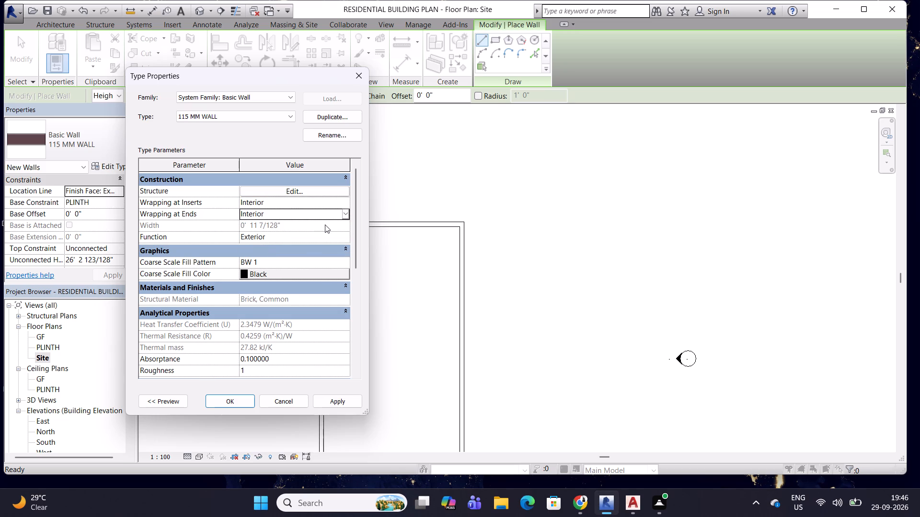
left_click(347, 237)
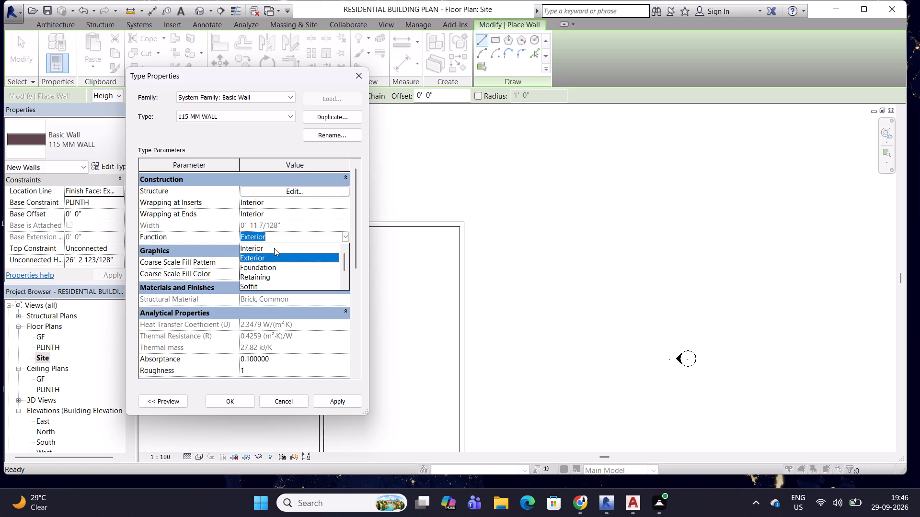
left_click(274, 248)
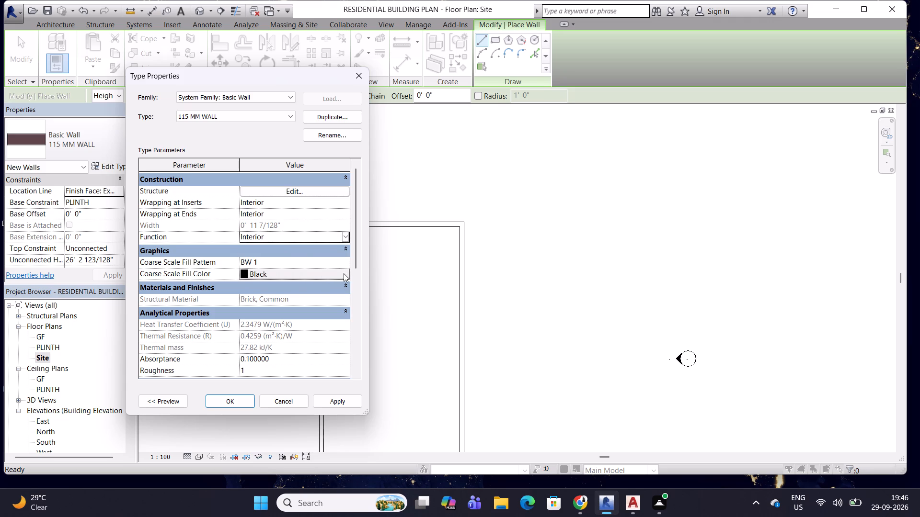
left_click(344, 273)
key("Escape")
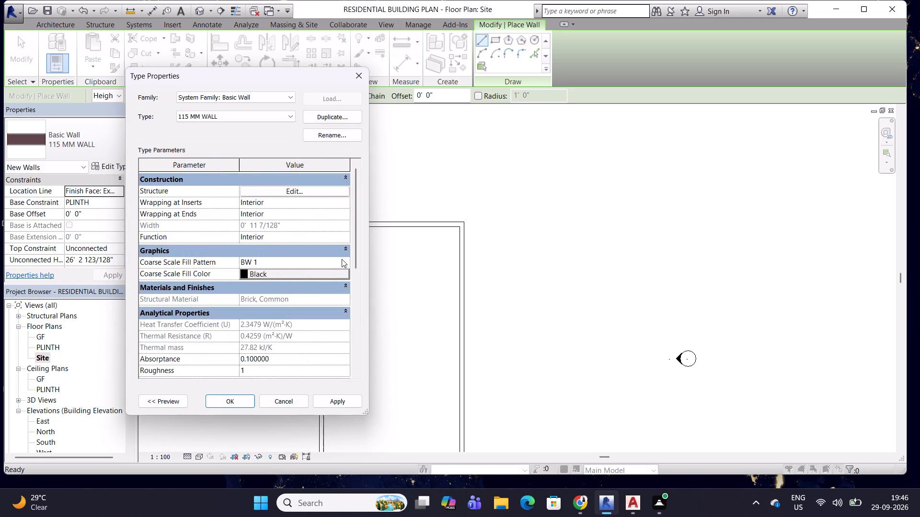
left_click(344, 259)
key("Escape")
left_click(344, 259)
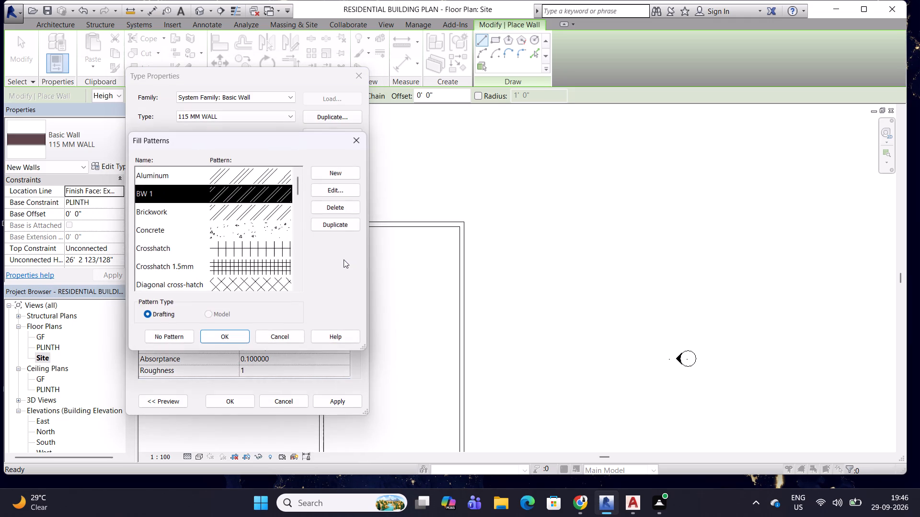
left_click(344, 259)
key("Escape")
Set the brick structure layer of the 115 MM WALL type to 115 mm thick and apply the type changes.
left_click(330, 189)
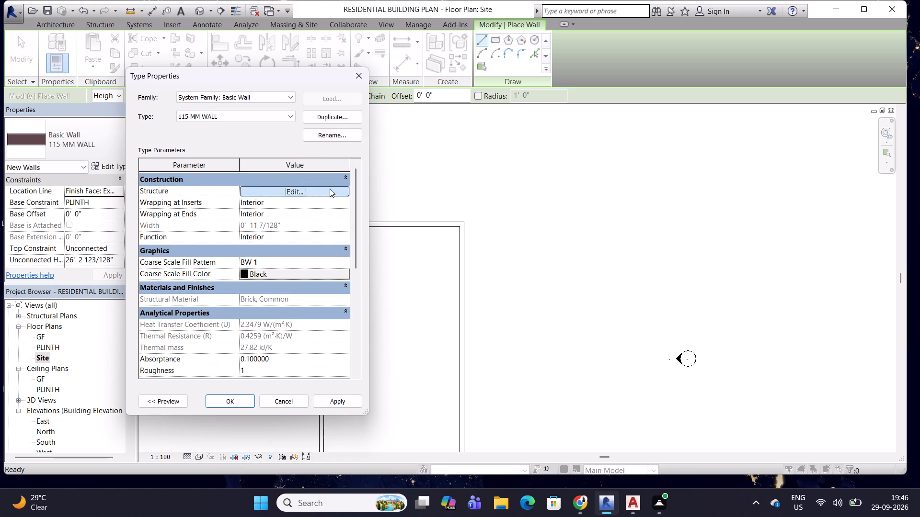
left_click(281, 209)
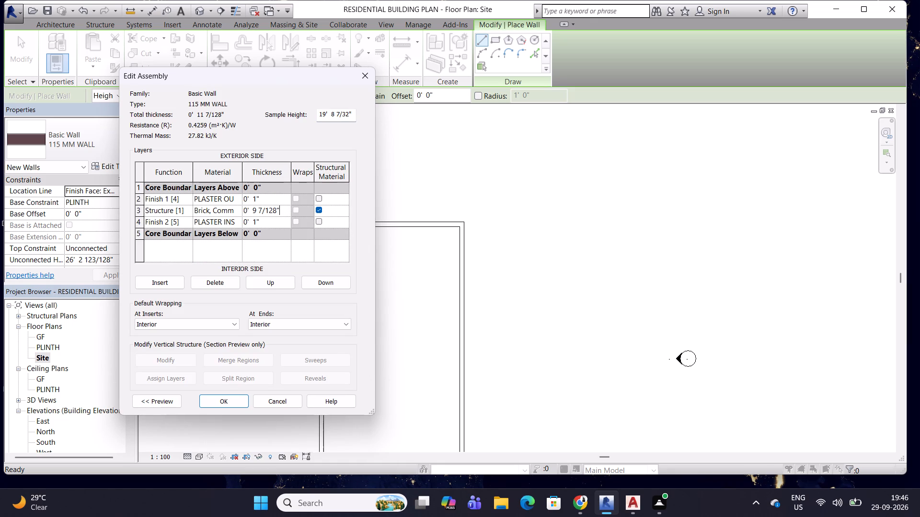
triple_click(281, 209)
left_click(281, 209)
left_click_drag(281, 209, 243, 210)
type("115")
type("MM")
key("Return")
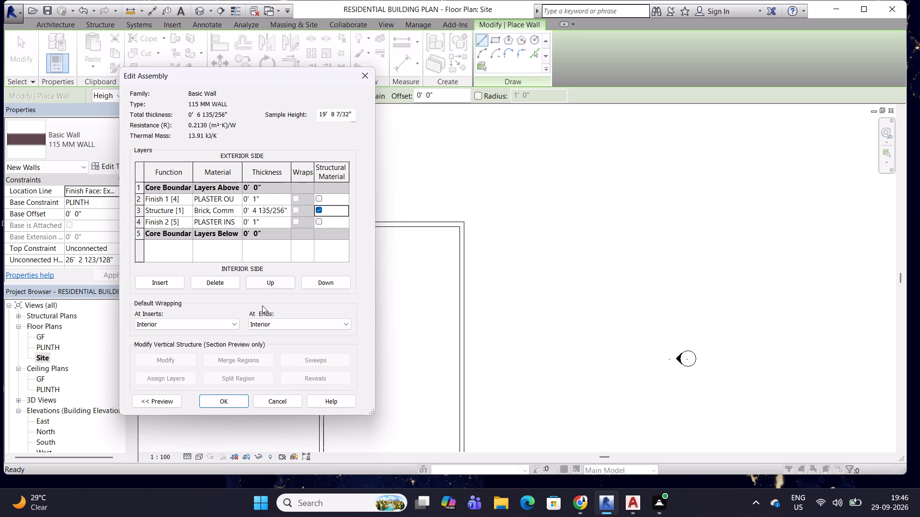
left_click(225, 399)
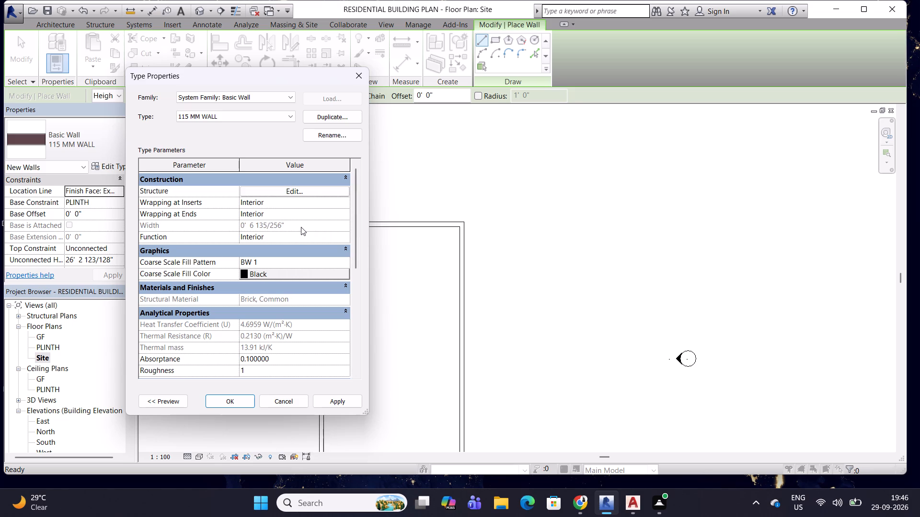
left_click(340, 403)
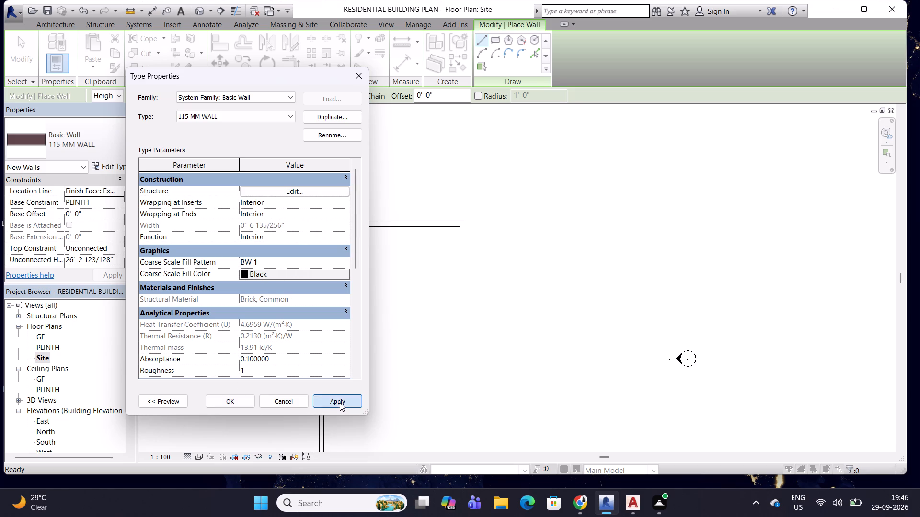
left_click(232, 398)
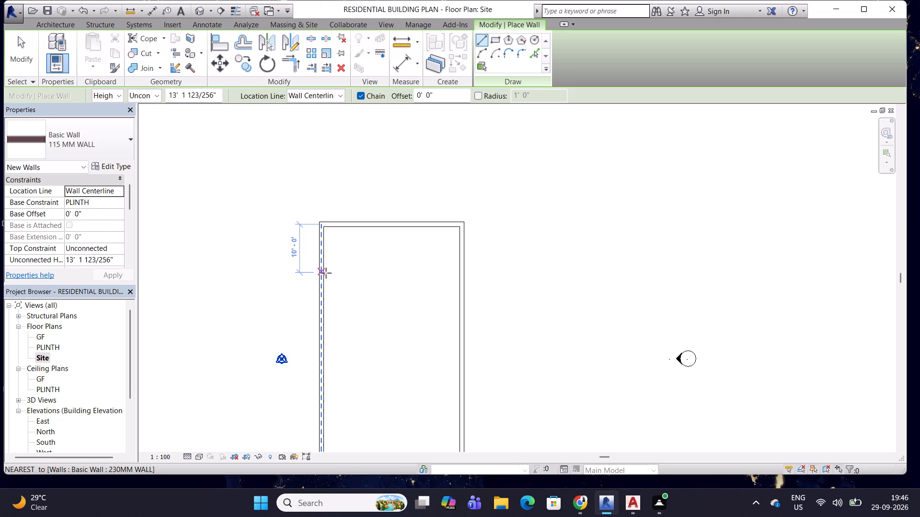
Set the location line for new 115 MM WALL walls to Finish Face: Exterior.
scroll(325, 281, "up", 4)
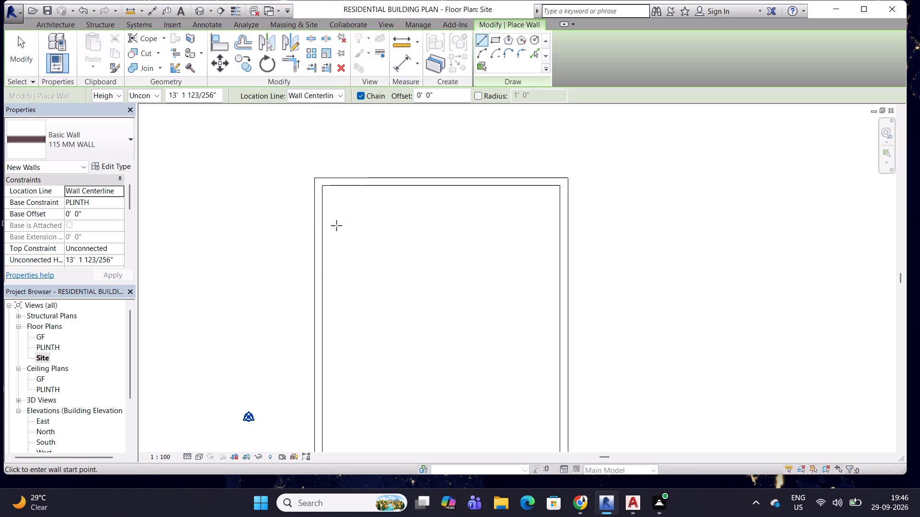
left_click(342, 97)
left_click(320, 124)
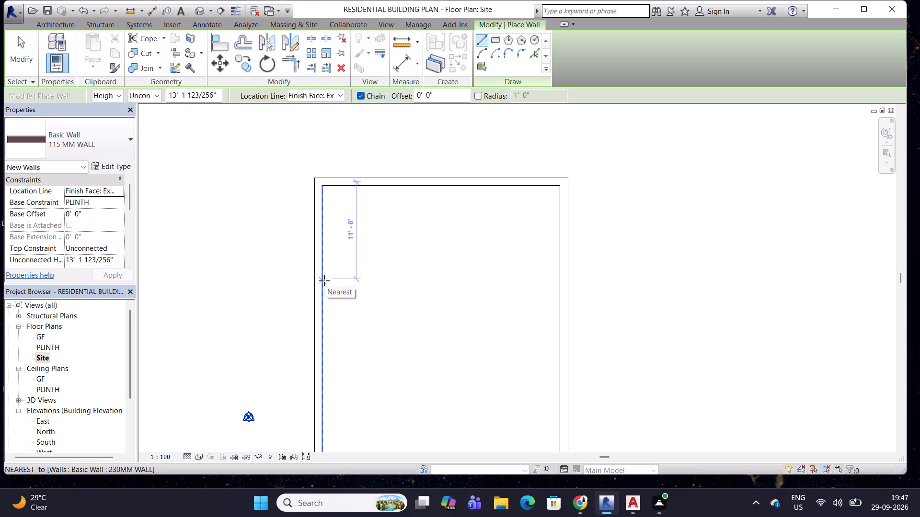
Open the PLINTH floor plan view.
left_click(154, 92)
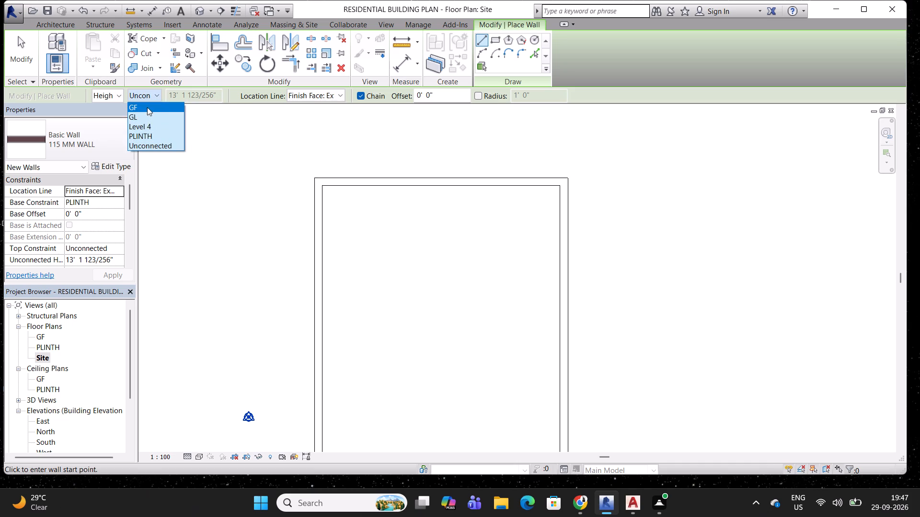
double_click(46, 347)
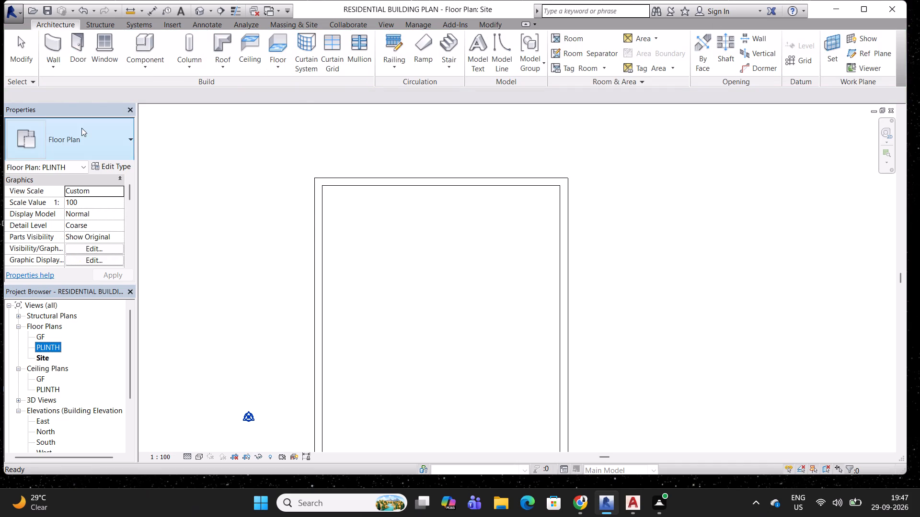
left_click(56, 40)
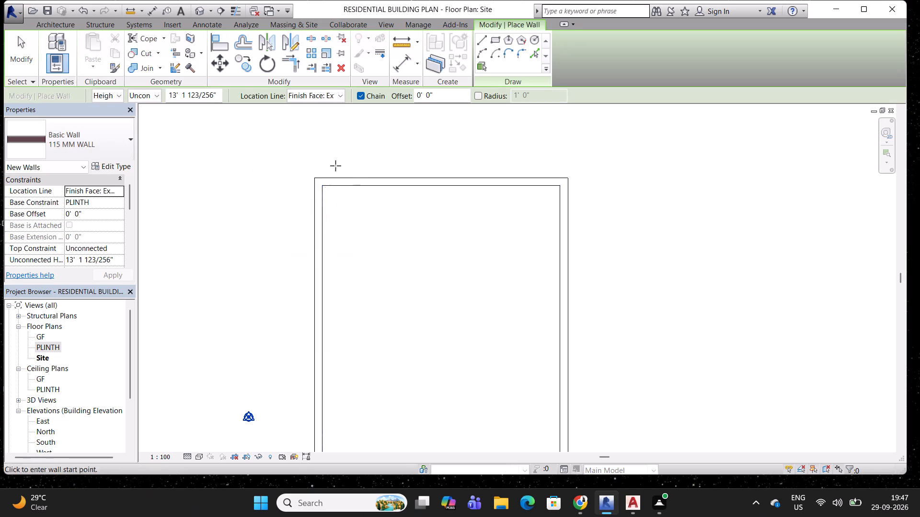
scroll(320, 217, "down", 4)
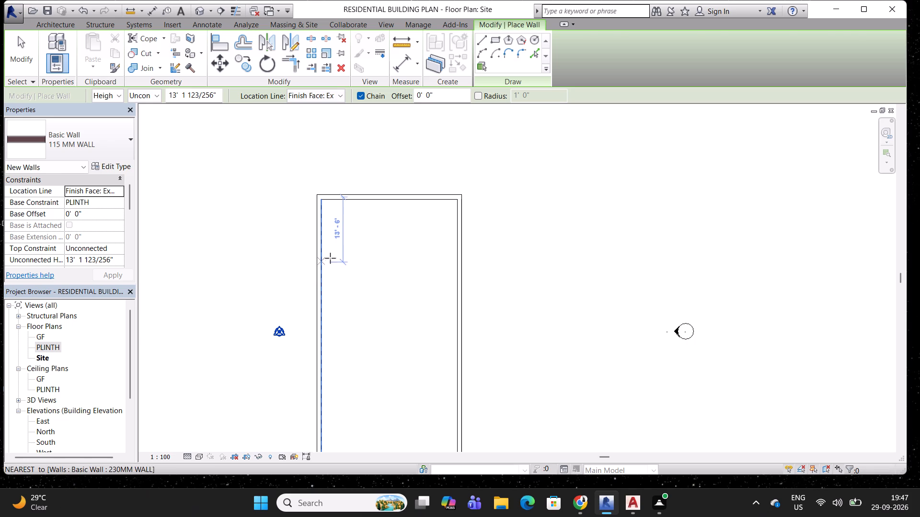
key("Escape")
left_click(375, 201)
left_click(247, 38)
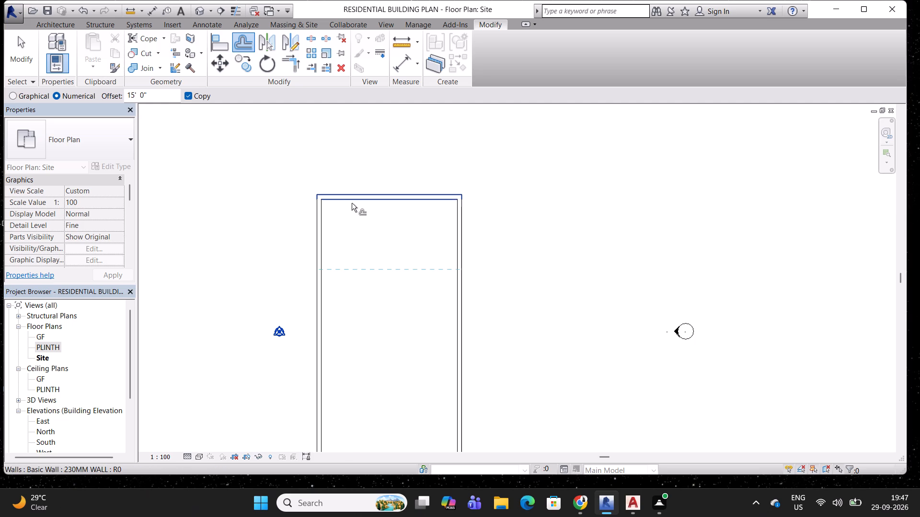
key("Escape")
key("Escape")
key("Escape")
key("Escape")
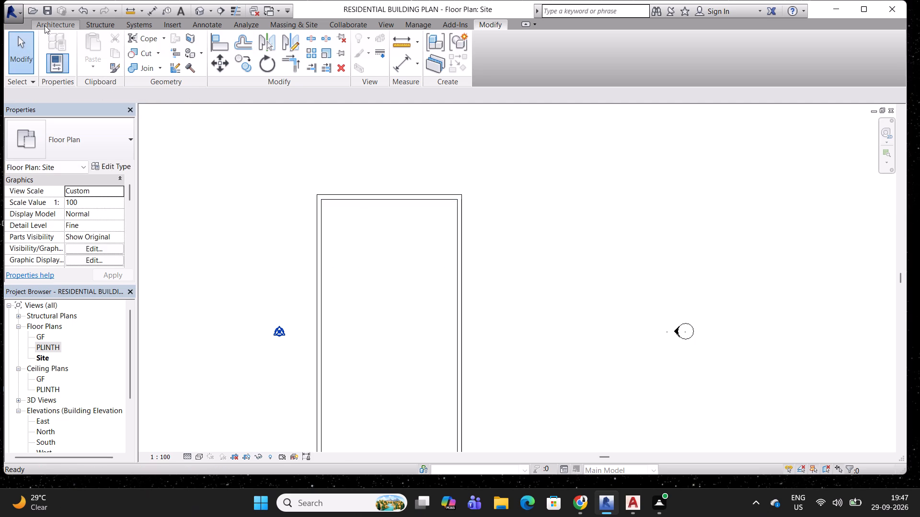
Draw a horizontal 115 MM WALL partition between the two side walls, about 15' below the top outer wall.
left_click(45, 25)
left_click(57, 54)
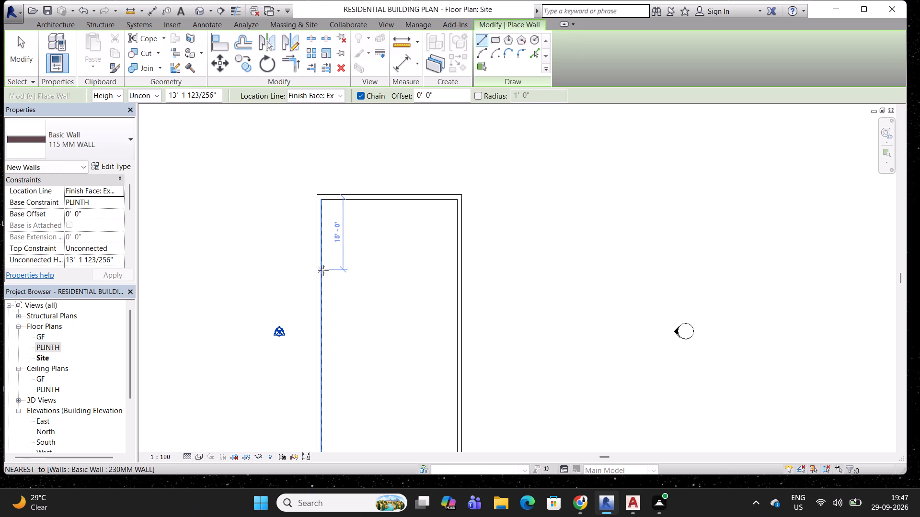
left_click(323, 270)
left_click(458, 266)
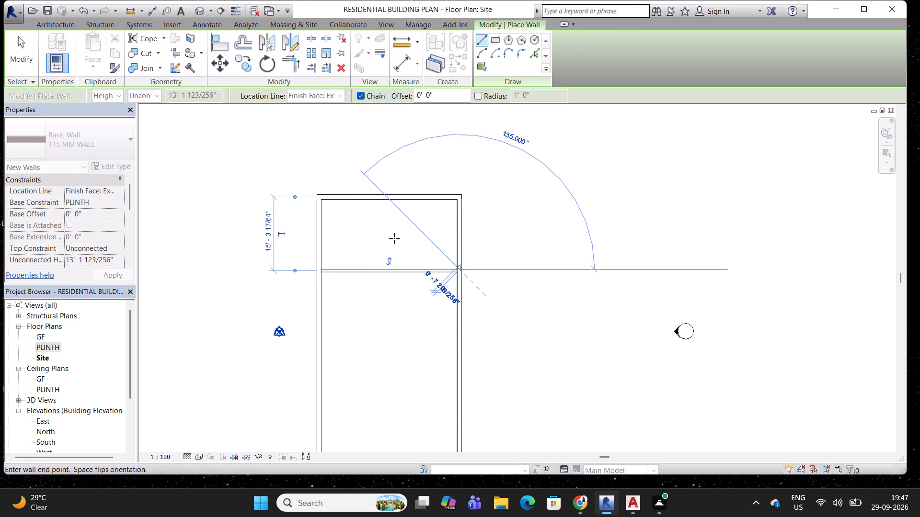
scroll(380, 241, "up", 2)
middle_click_drag(380, 241, 360, 261)
key("Escape")
key("Escape")
left_click(320, 229)
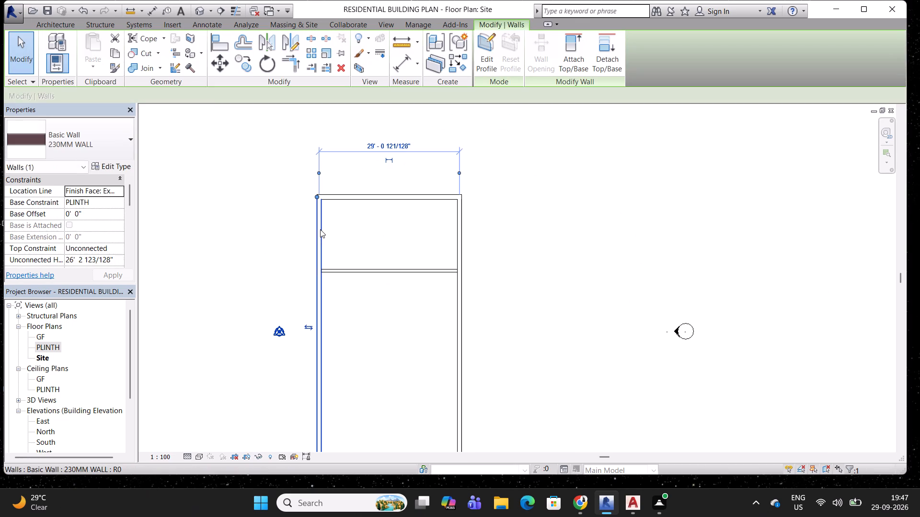
middle_click_drag(346, 228, 324, 260)
key("Escape")
Set the distance from the top outer wall's inner face to the partition's lower face to 15'.
left_click(340, 301)
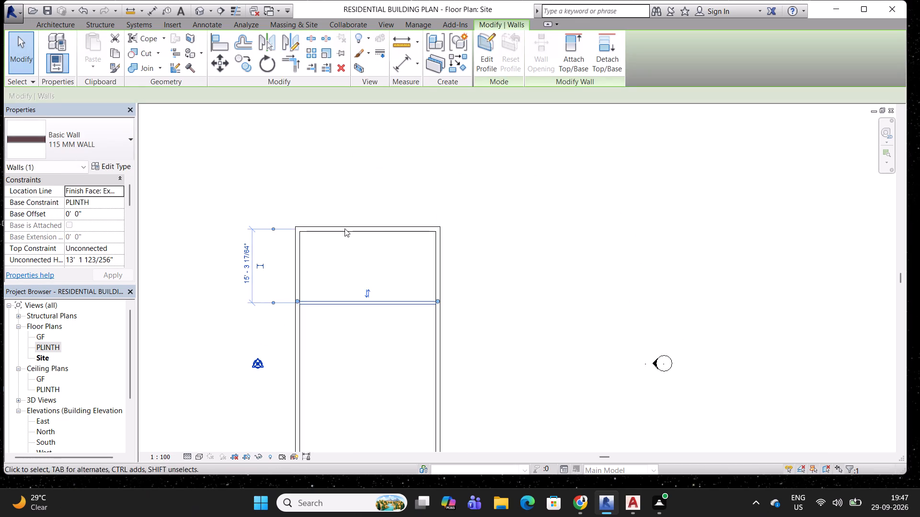
scroll(295, 237, "up", 2)
double_click(269, 226)
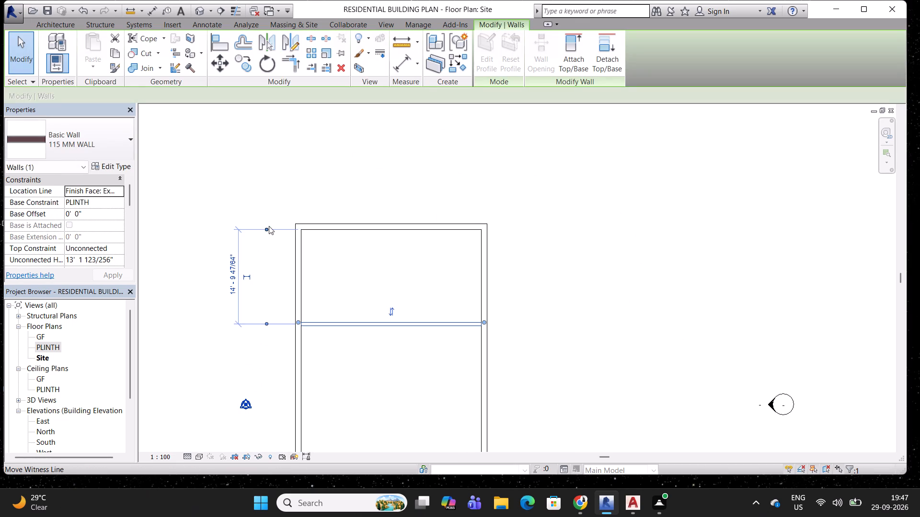
left_click(266, 229)
double_click(267, 223)
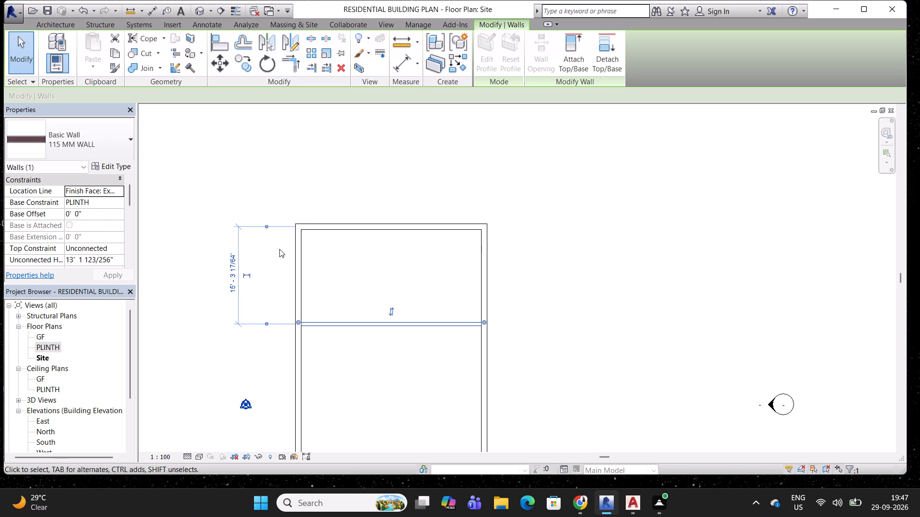
double_click(268, 227)
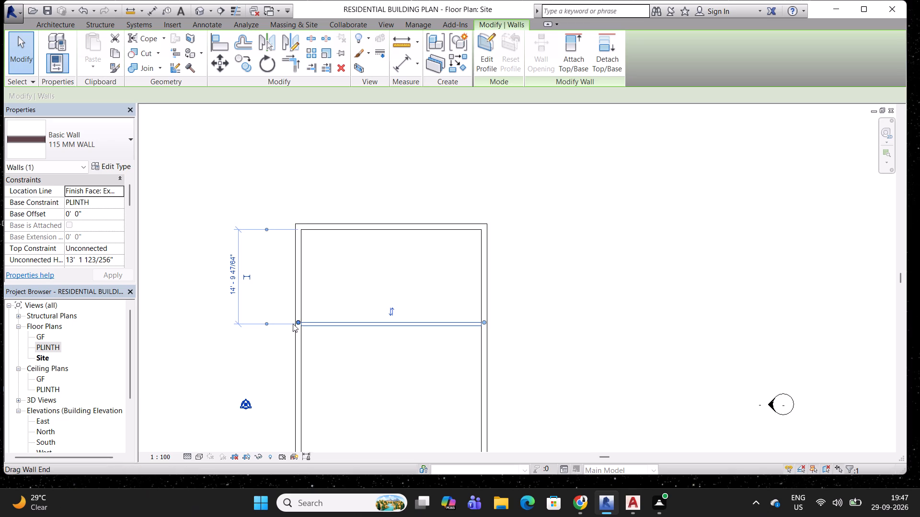
double_click(279, 324)
left_click(331, 327)
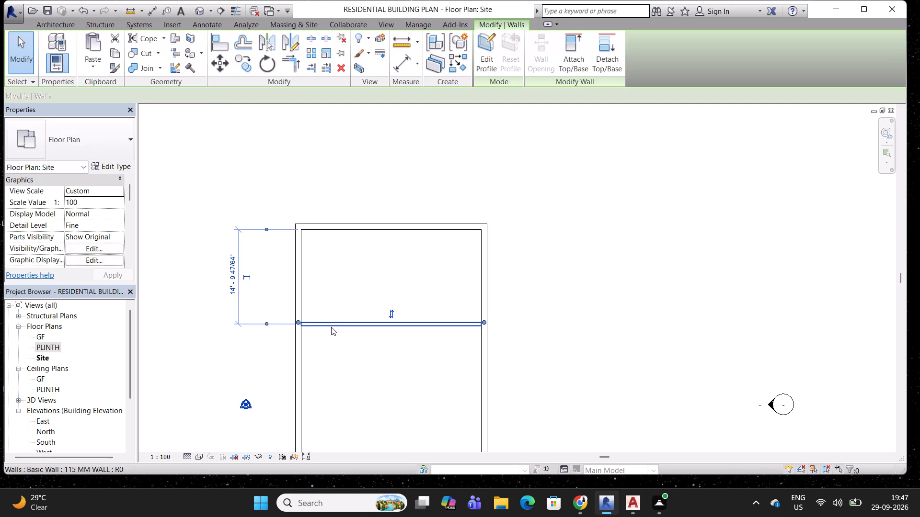
double_click(269, 325)
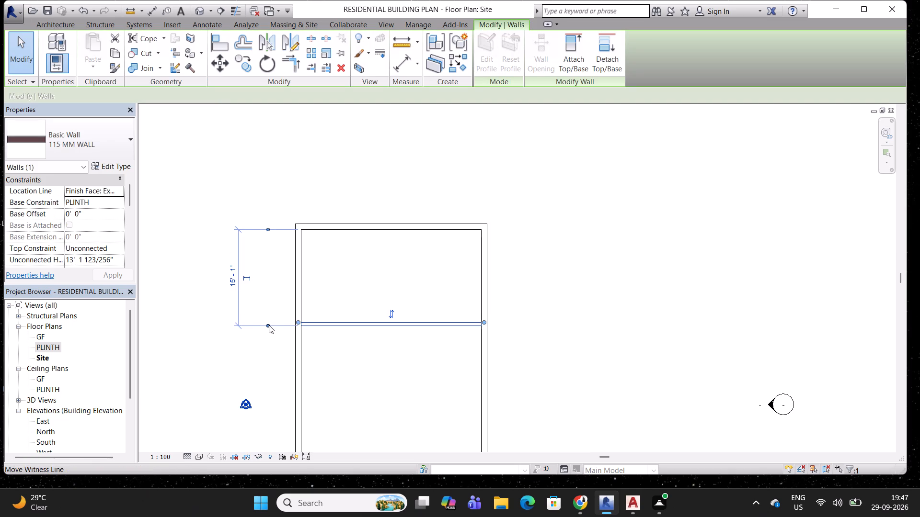
left_click(233, 278)
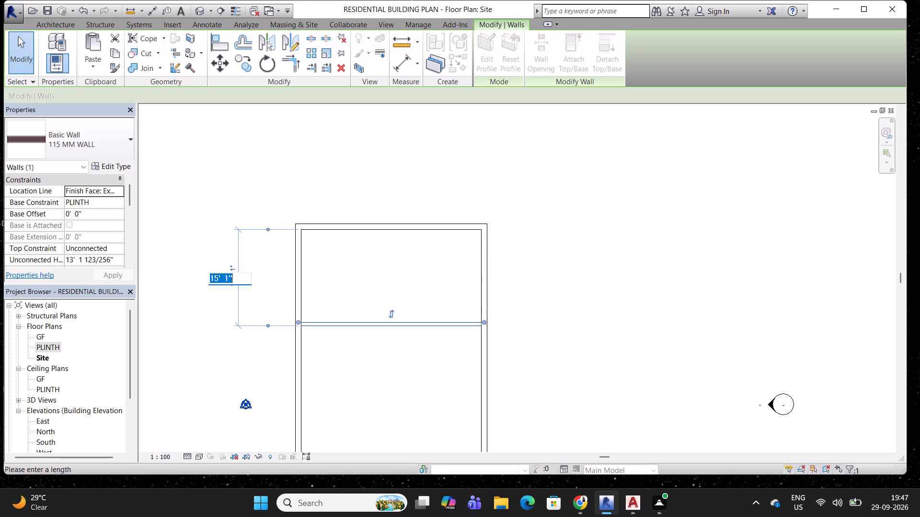
type("15'")
key("Return")
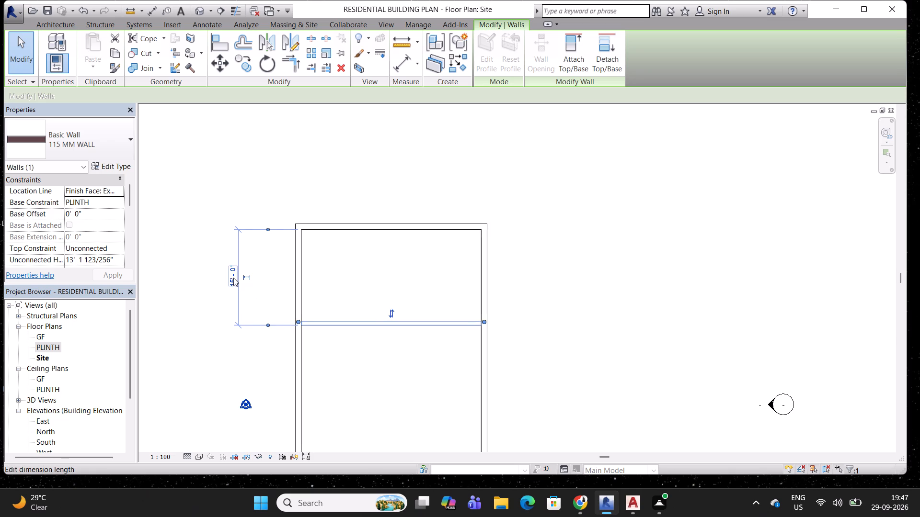
Reference the partition's upper face instead and set its clear distance from the top wall's inner face to 15'.
scroll(304, 324, "up", 5)
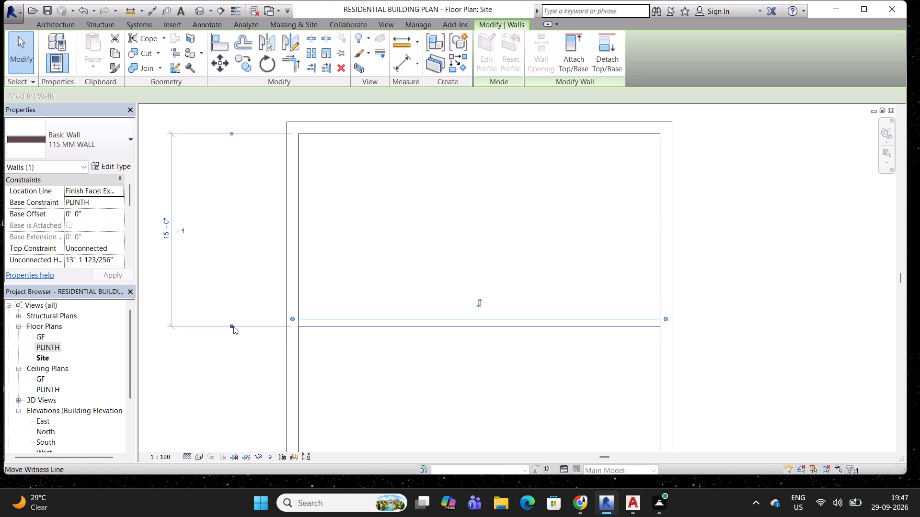
double_click(233, 326)
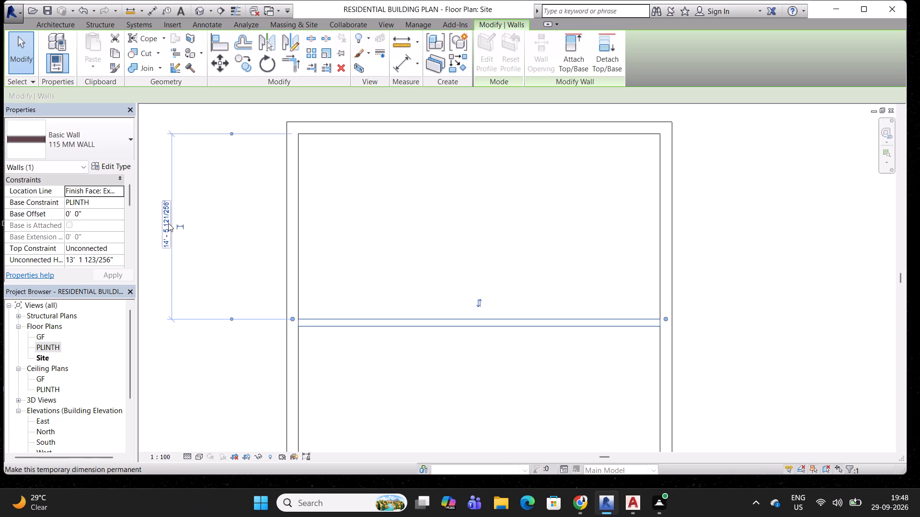
left_click(167, 223)
type("15'")
key("Return")
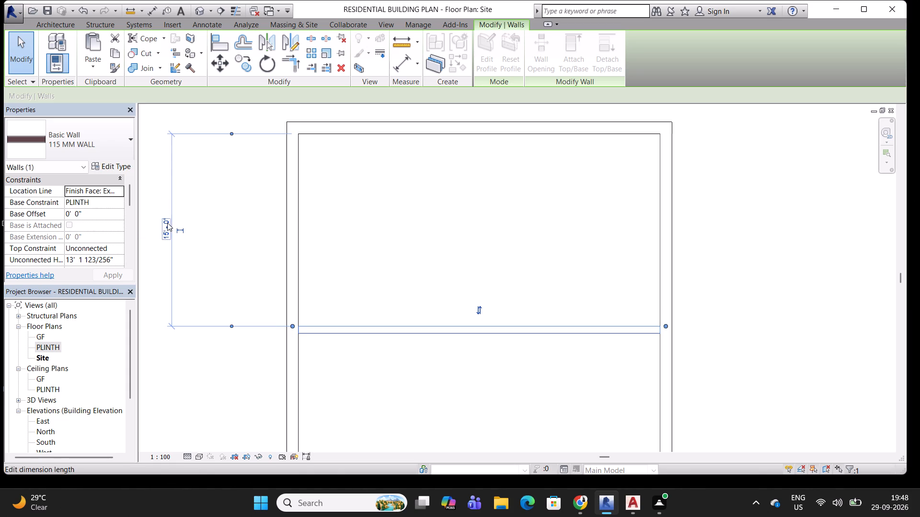
scroll(390, 241, "down", 3)
middle_click_drag(410, 218, 369, 218)
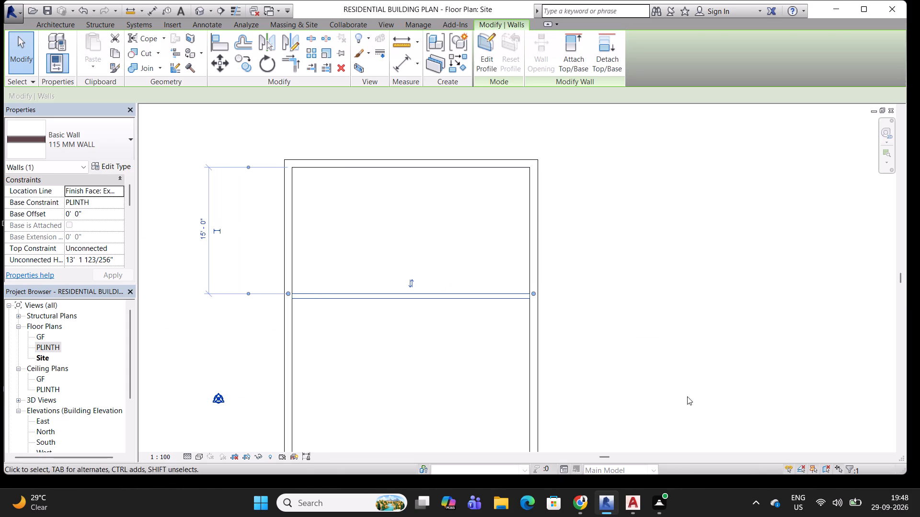
key("Escape")
key("Escape")
key("Escape")
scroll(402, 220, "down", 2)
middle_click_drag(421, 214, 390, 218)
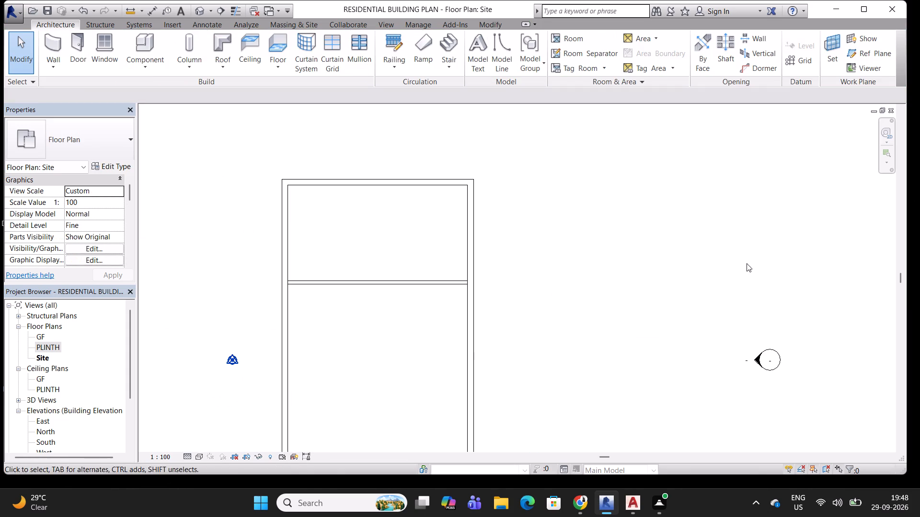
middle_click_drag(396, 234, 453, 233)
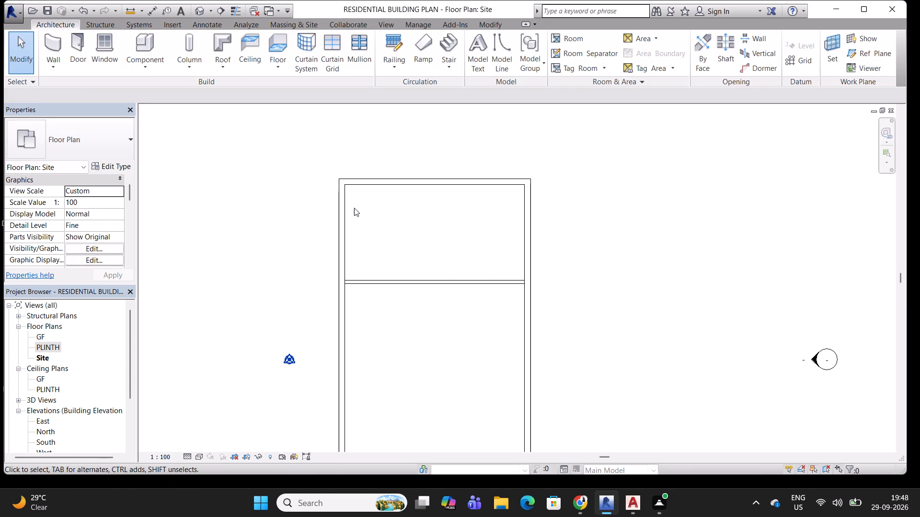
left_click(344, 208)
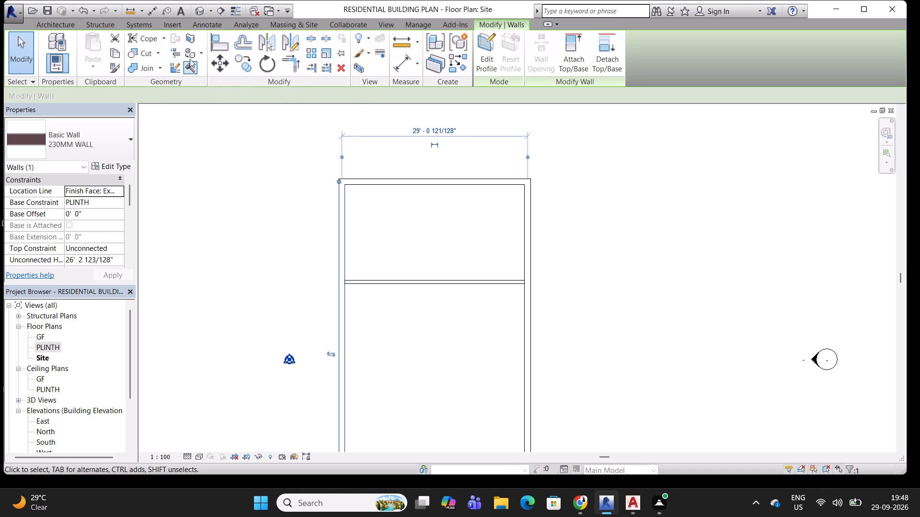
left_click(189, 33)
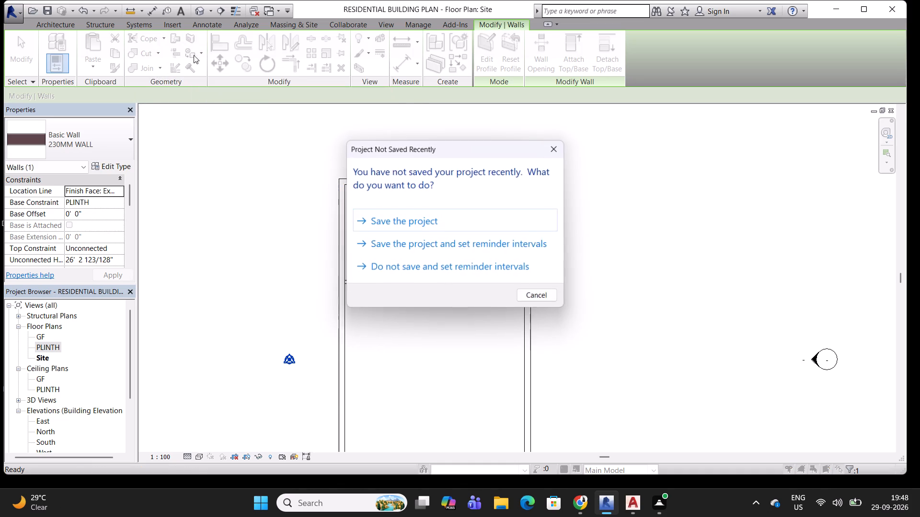
Dismiss the save reminder and save the project.
left_click(551, 152)
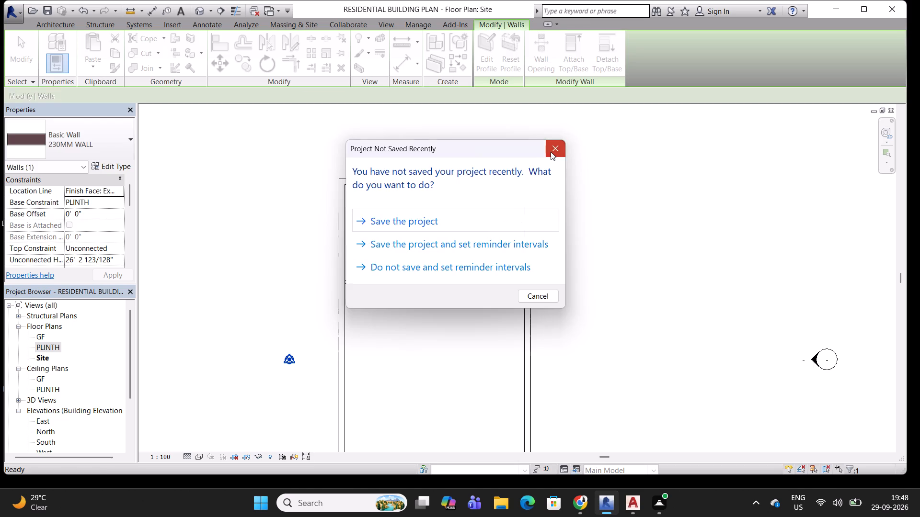
key("ctrl+s")
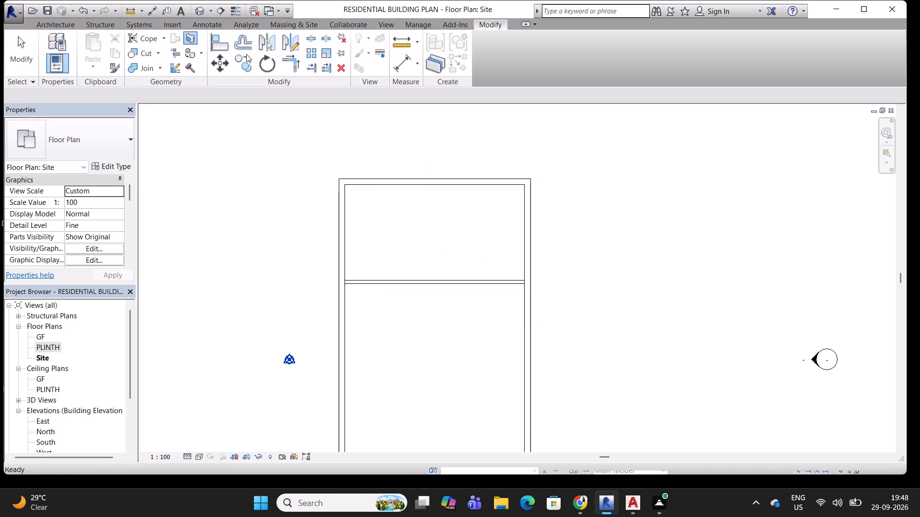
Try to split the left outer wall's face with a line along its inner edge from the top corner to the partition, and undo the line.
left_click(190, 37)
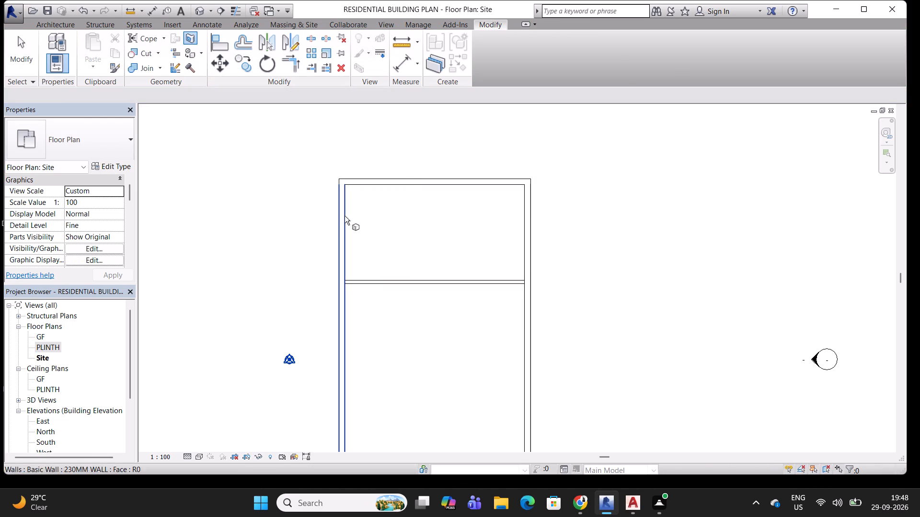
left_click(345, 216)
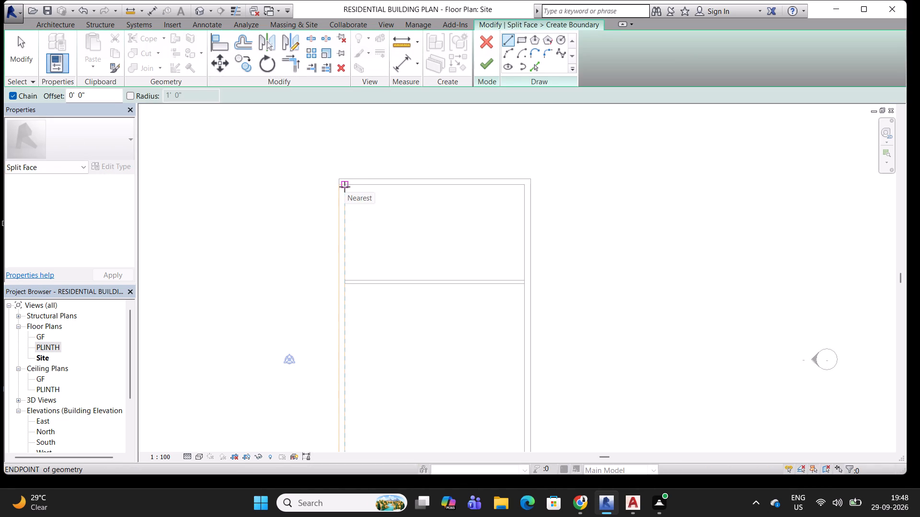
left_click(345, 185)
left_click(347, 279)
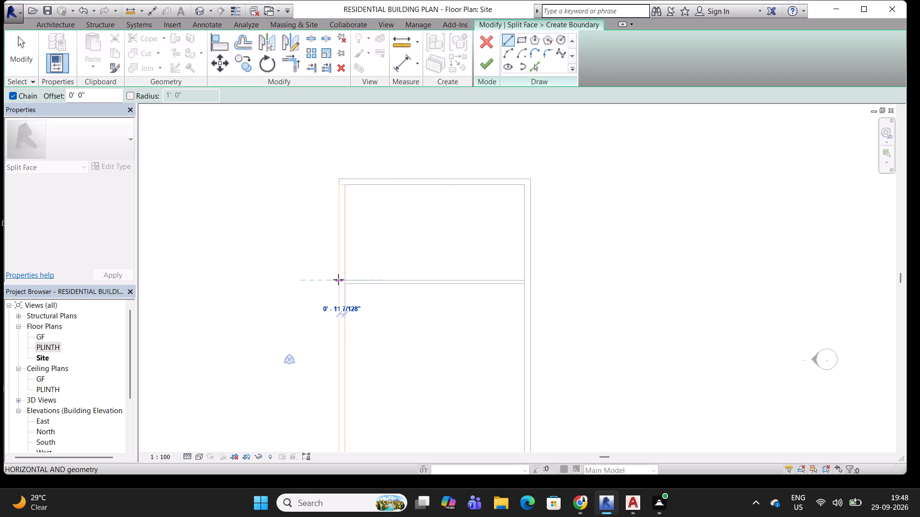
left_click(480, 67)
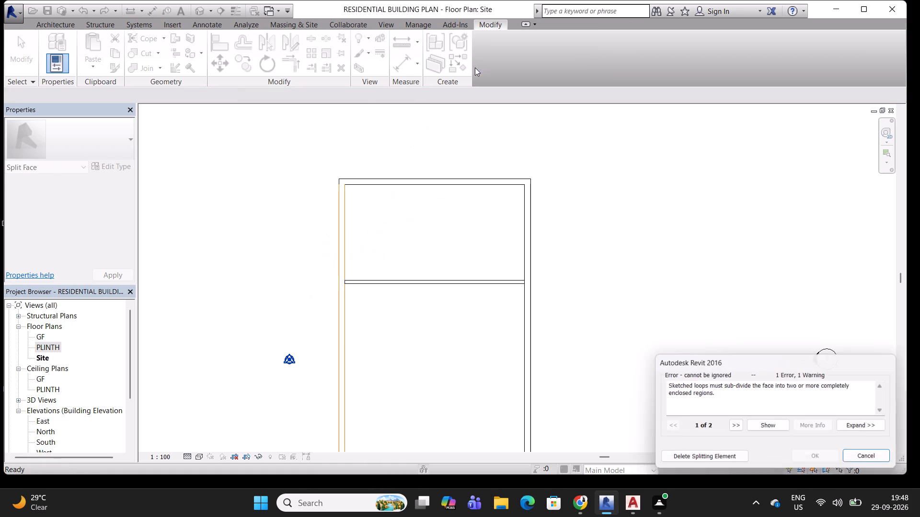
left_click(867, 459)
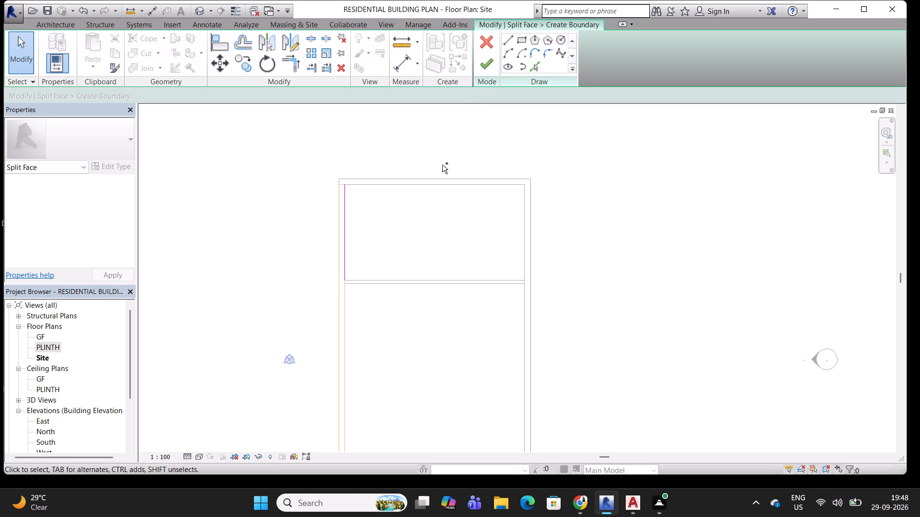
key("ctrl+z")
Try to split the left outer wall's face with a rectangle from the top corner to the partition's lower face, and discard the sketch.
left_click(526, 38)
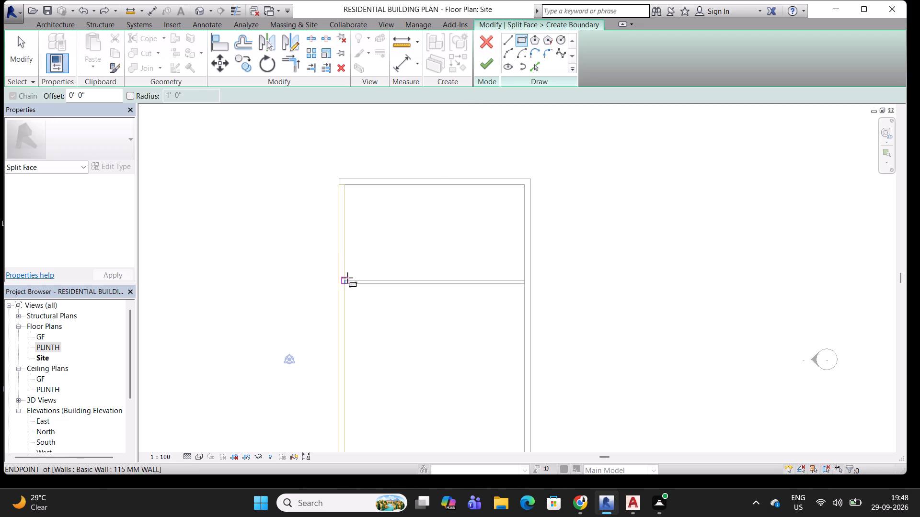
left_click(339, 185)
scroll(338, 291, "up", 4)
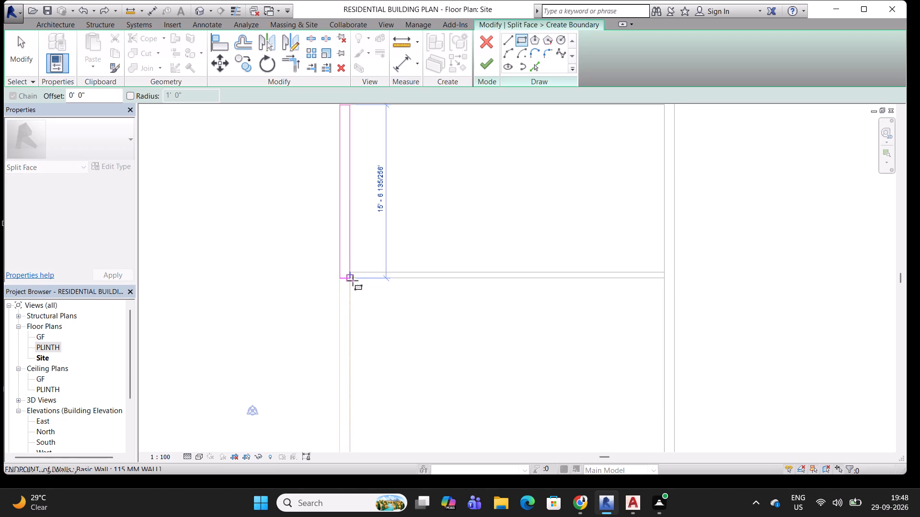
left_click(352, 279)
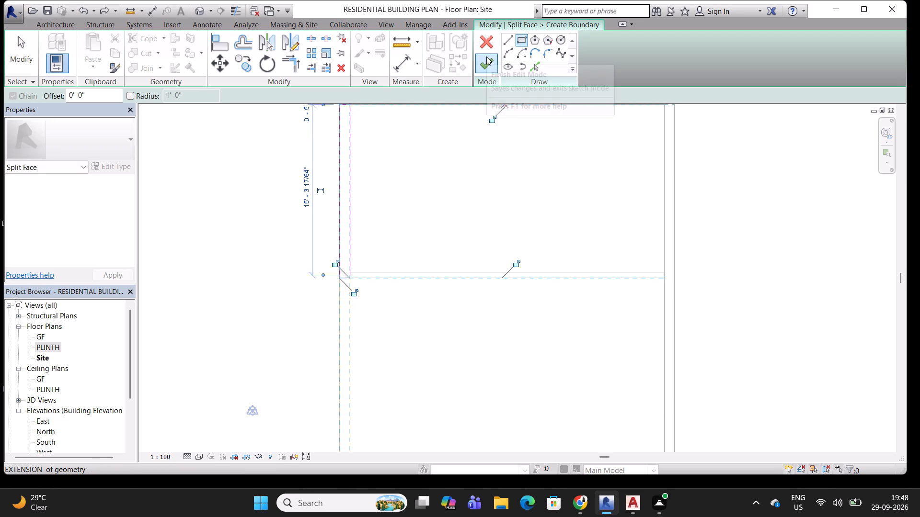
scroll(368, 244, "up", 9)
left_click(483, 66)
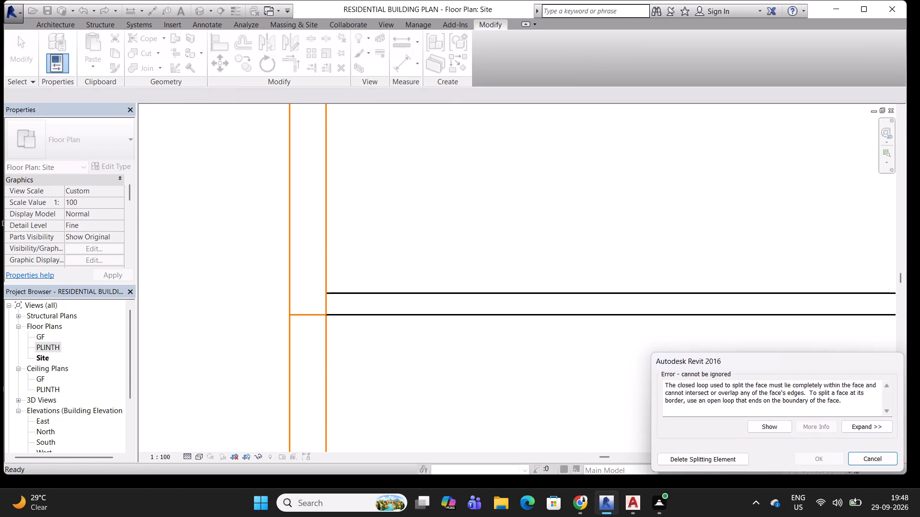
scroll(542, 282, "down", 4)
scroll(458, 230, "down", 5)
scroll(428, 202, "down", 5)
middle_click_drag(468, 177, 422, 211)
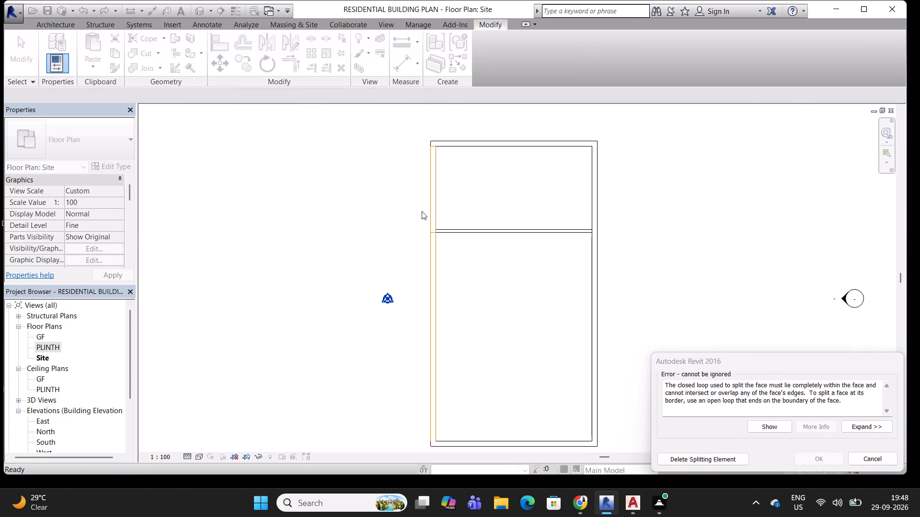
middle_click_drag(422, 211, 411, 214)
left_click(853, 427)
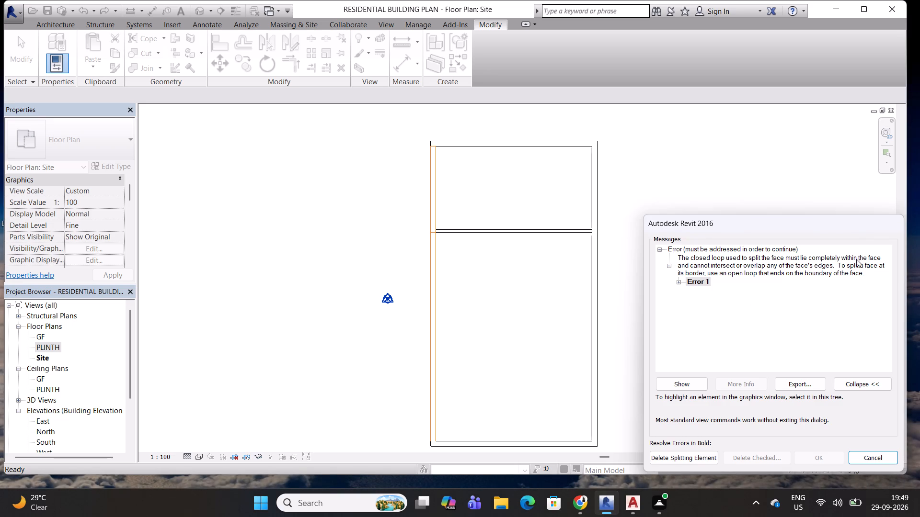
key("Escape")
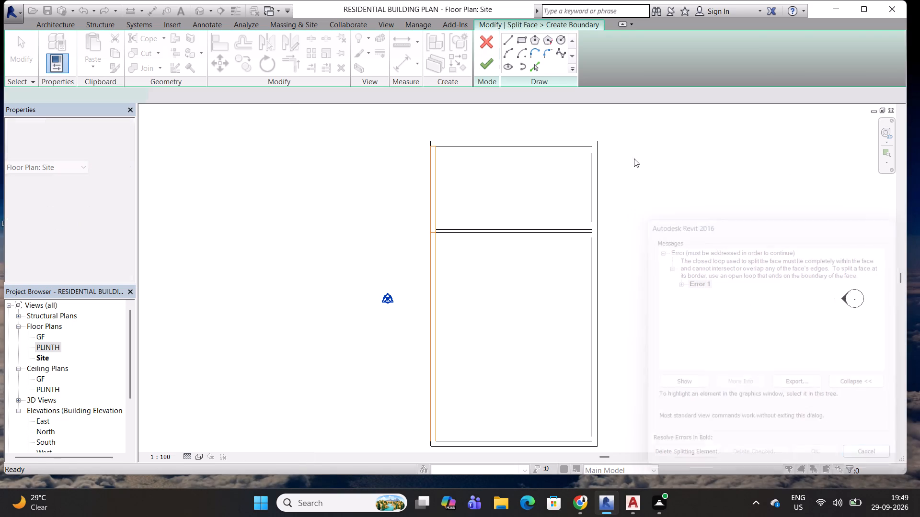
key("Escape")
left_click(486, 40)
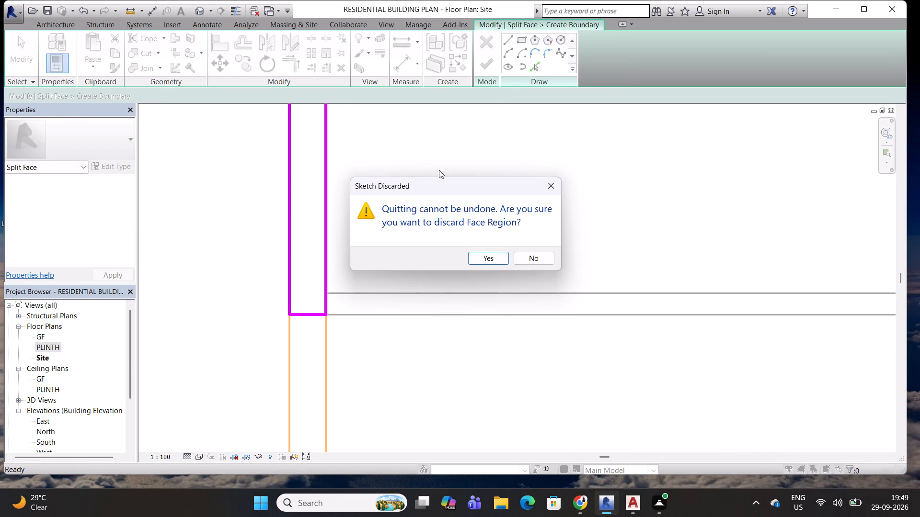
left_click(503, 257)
Split the left outer wall into two segments at the partition's lower face with Split Element.
scroll(393, 205, "down", 1)
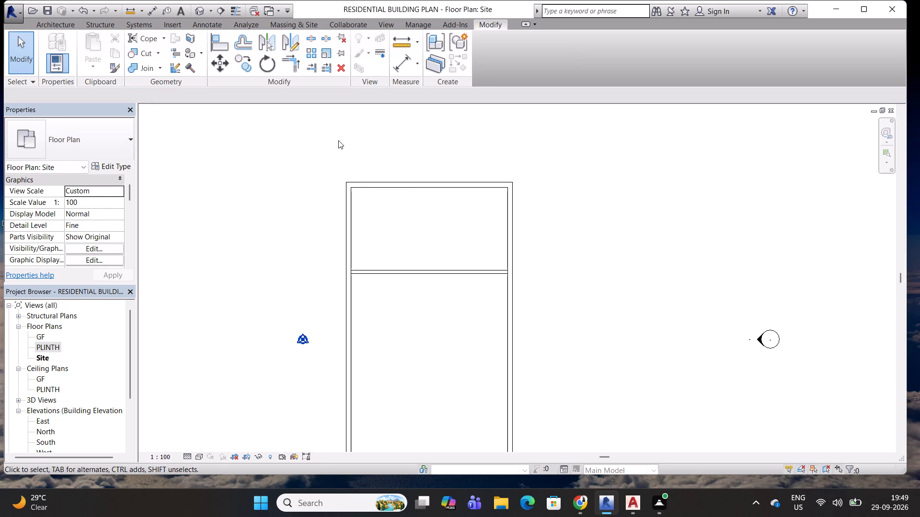
middle_click_drag(338, 140, 377, 149)
key("Escape")
key("Escape")
left_click(389, 220)
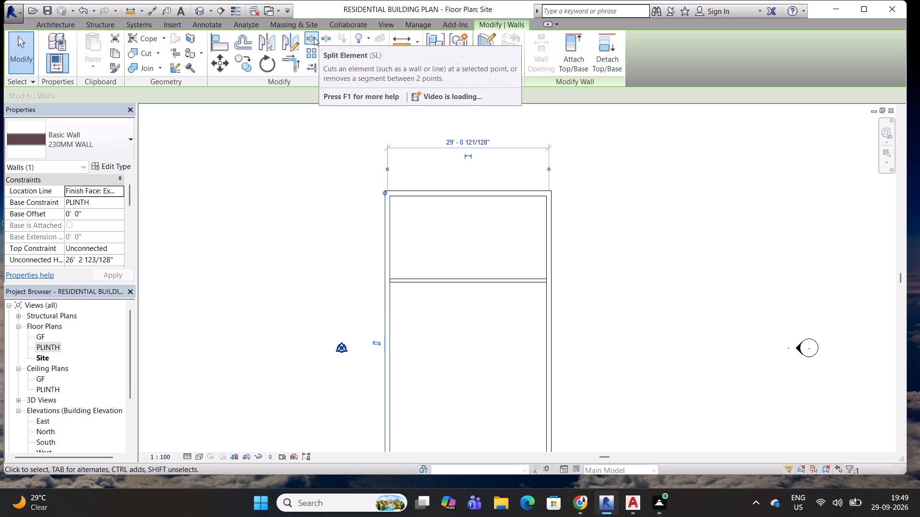
left_click(314, 37)
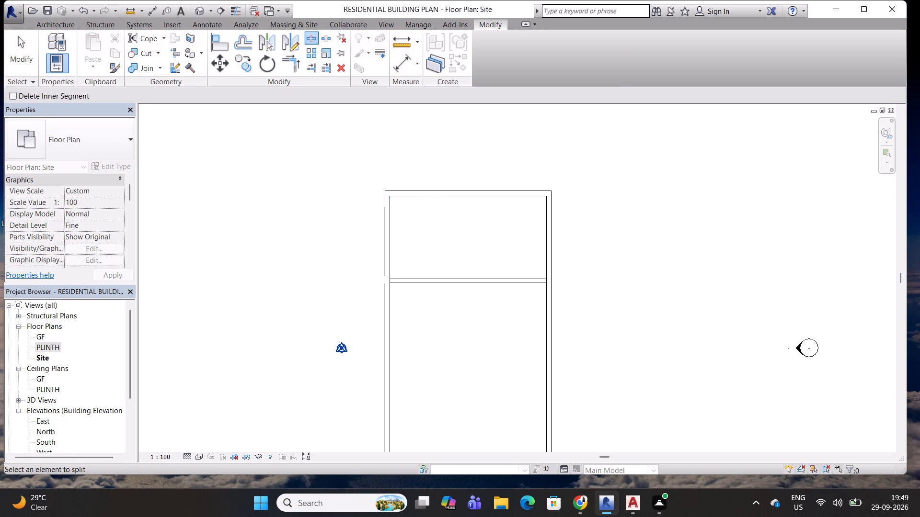
scroll(390, 196, "up", 5)
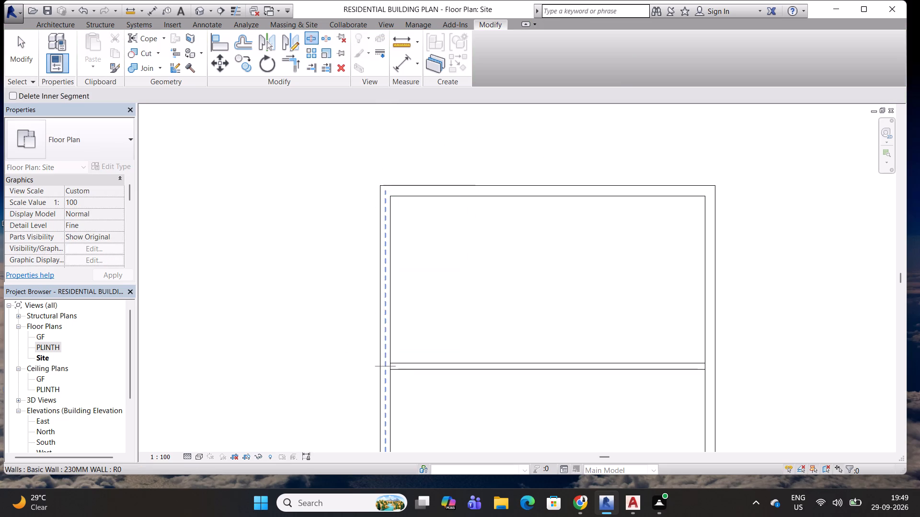
scroll(390, 360, "up", 5)
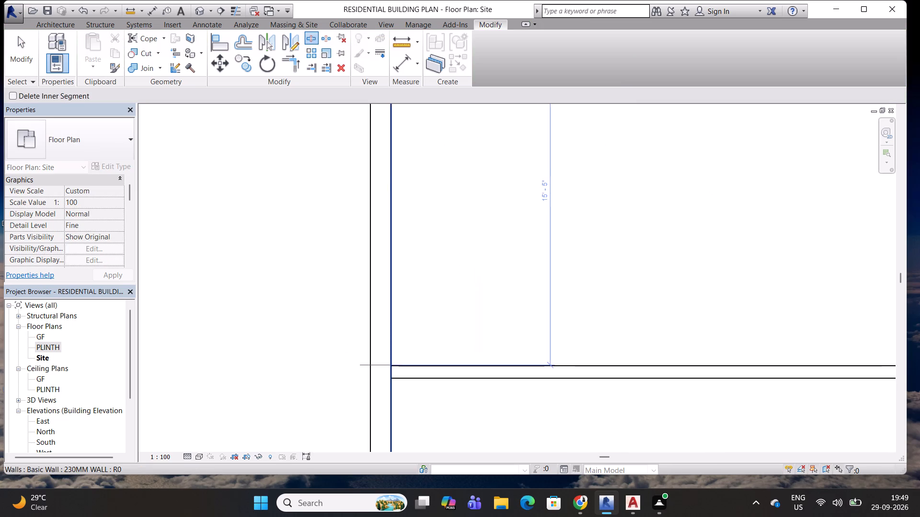
left_click(391, 378)
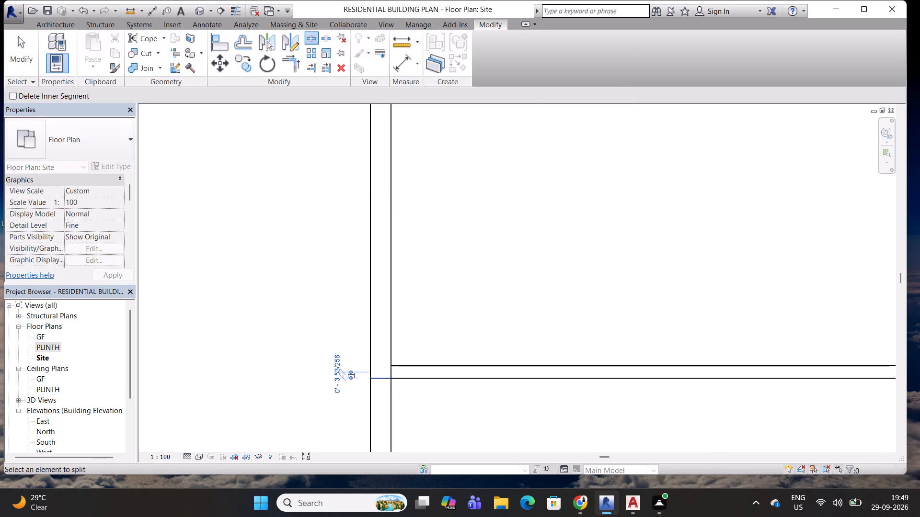
scroll(388, 331, "down", 5)
key("Escape")
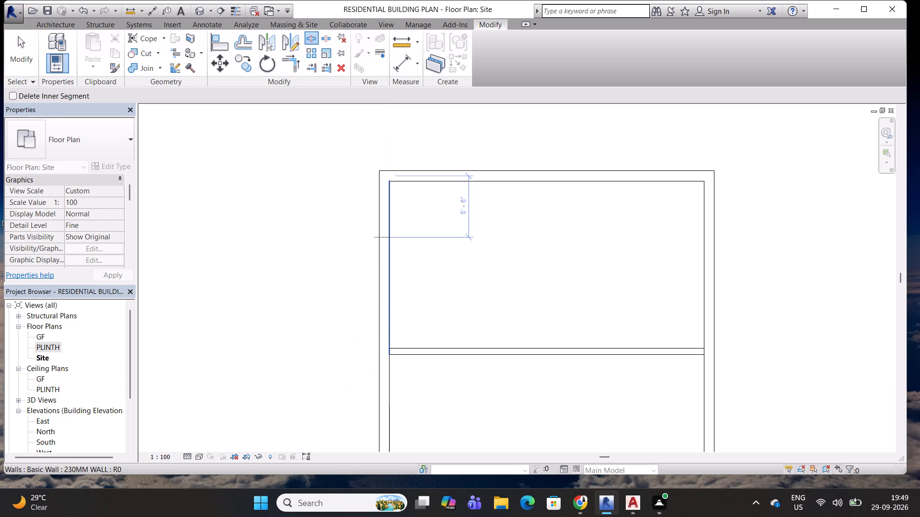
key("Escape")
key("Escape")
Examine the left outer wall's upper and lower segments and their split point at the partition junction.
left_click(387, 223)
scroll(382, 386, "up", 4)
scroll(387, 335, "up", 2)
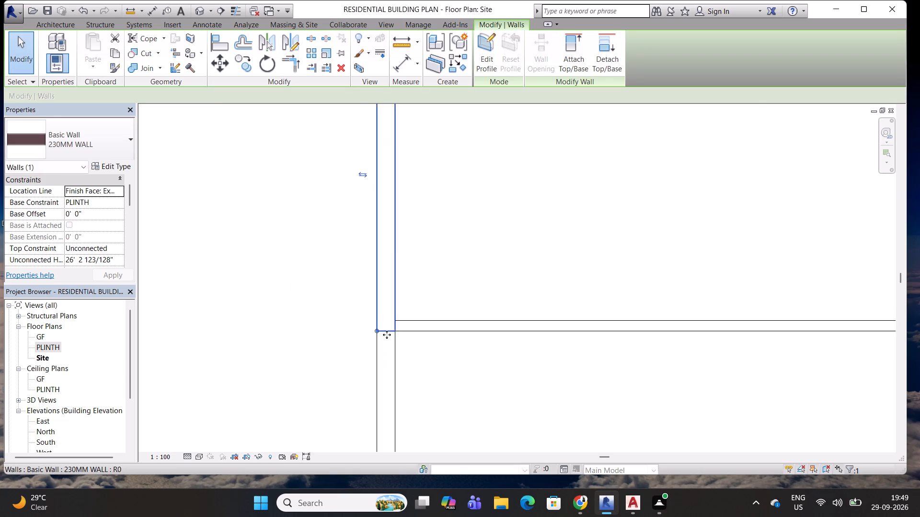
scroll(387, 335, "up", 3)
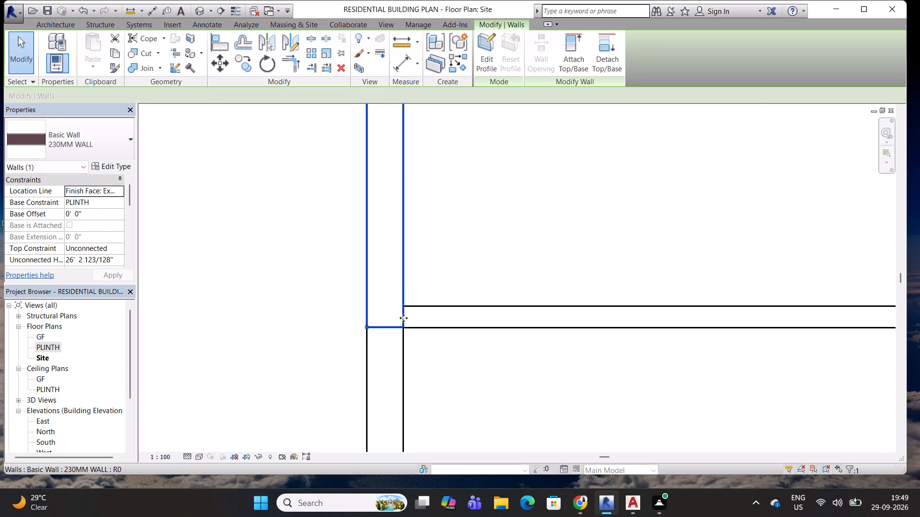
scroll(402, 342, "down", 4)
left_click(403, 351)
scroll(401, 315, "down", 3)
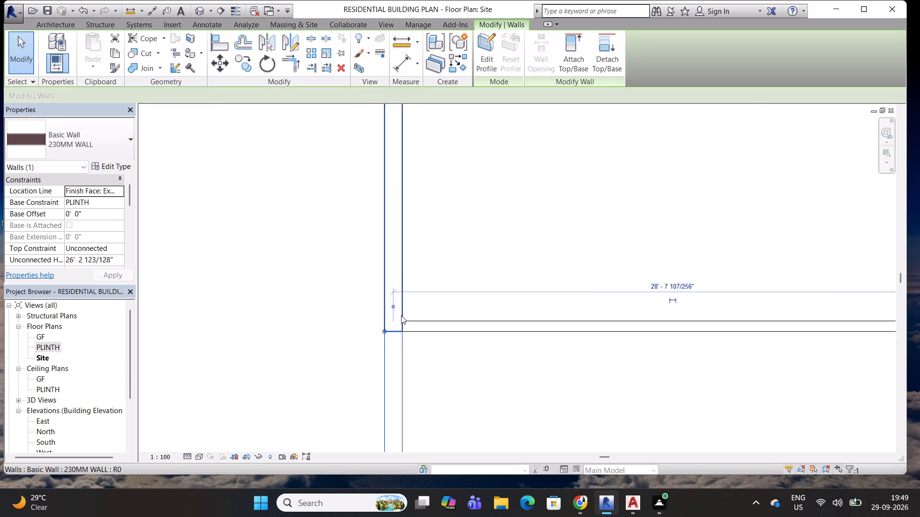
scroll(401, 315, "down", 2)
key("Escape")
left_click(399, 233)
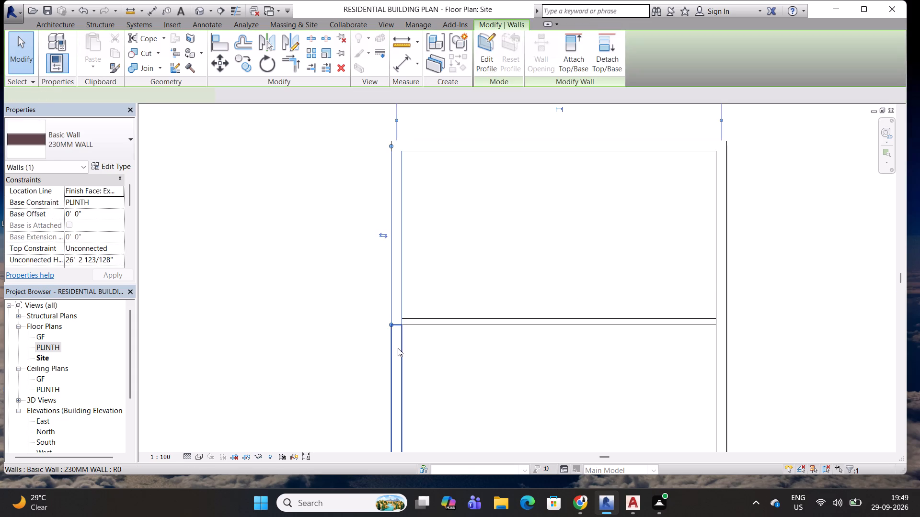
key("Escape")
left_click(398, 351)
key("Escape")
left_click(397, 244)
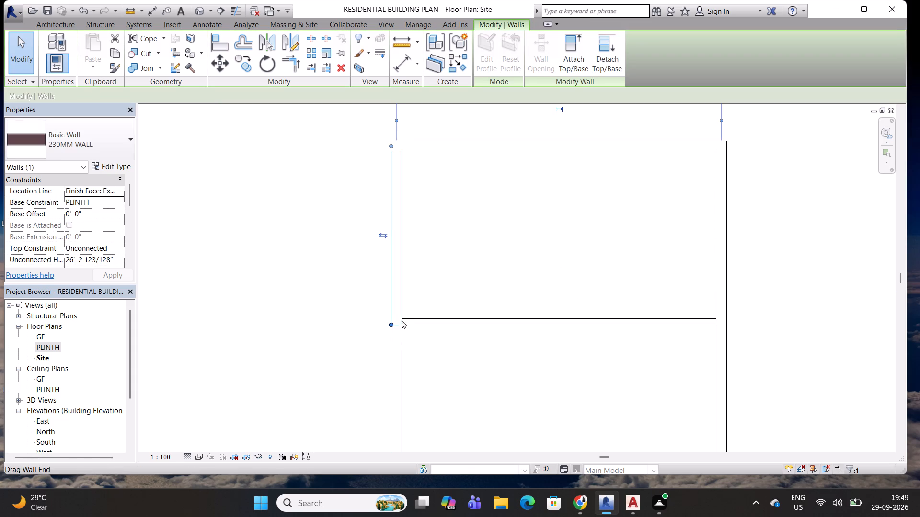
scroll(406, 318, "up", 9)
key("Escape")
key("Escape")
key("Escape")
key("Escape")
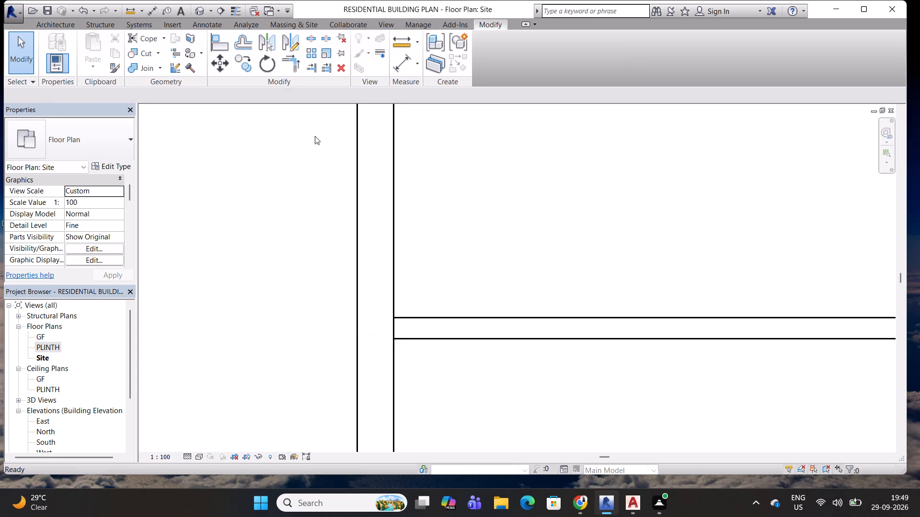
Trim the partition and the left outer wall's upper segment to a corner.
left_click(290, 59)
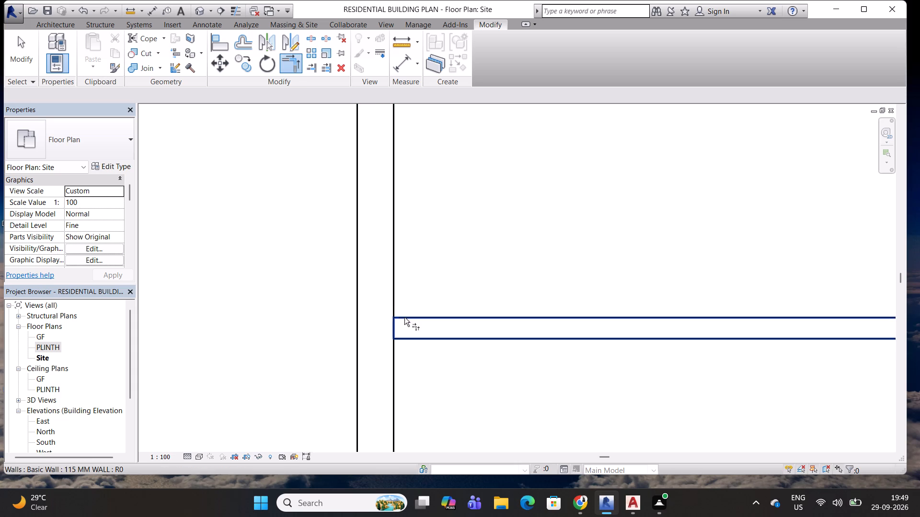
left_click(404, 317)
left_click(375, 285)
scroll(413, 289, "down", 5)
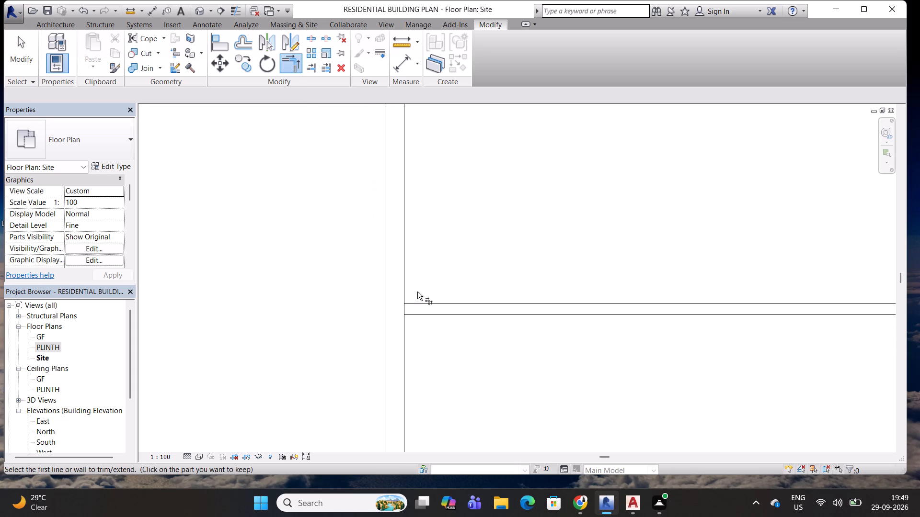
scroll(398, 298, "up", 5)
key("Escape")
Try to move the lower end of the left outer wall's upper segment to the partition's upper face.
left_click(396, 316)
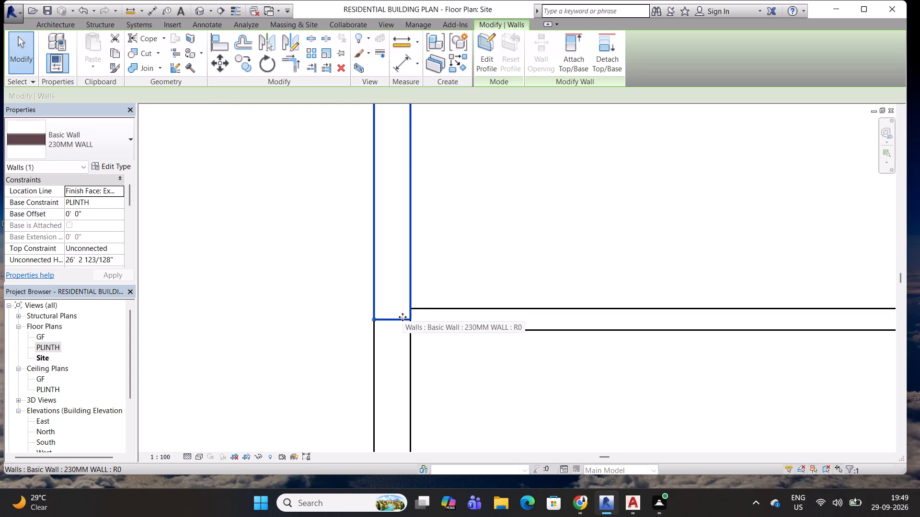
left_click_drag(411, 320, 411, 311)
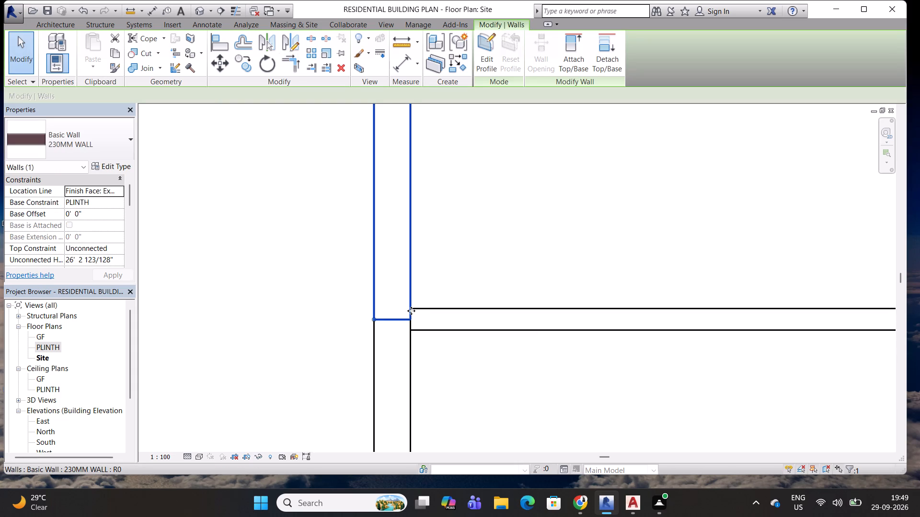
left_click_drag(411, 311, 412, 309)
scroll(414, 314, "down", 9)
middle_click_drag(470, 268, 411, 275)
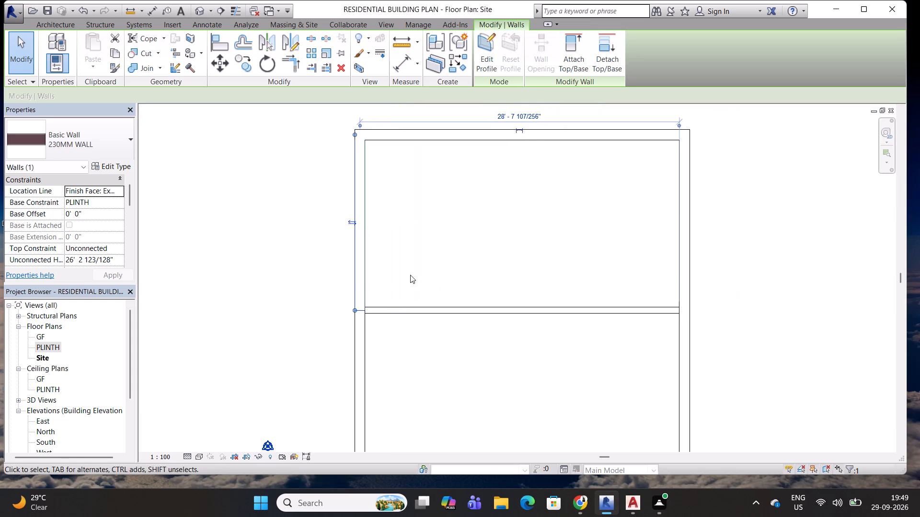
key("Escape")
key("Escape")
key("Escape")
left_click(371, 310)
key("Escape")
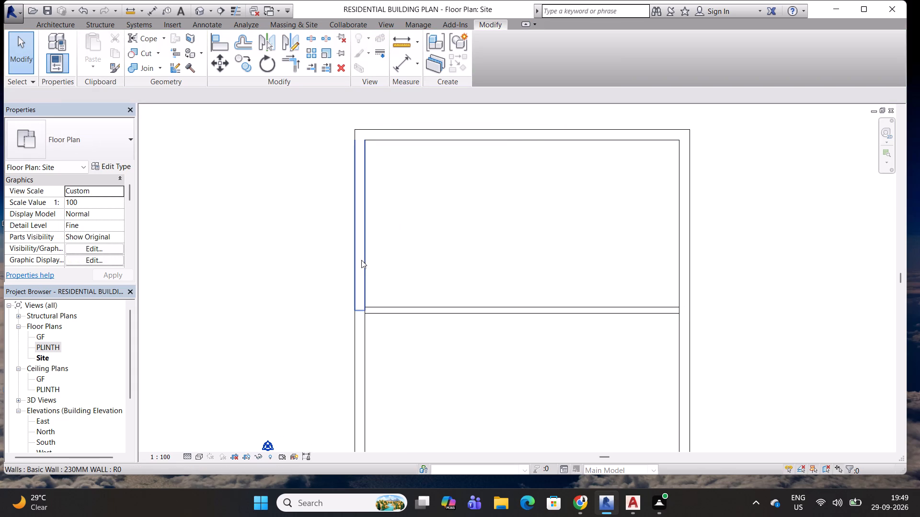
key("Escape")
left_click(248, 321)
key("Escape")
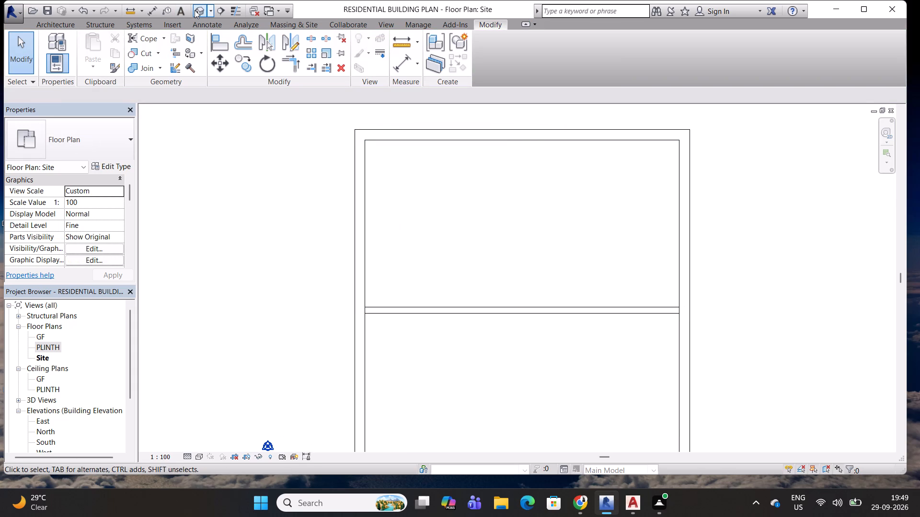
Examine the outer walls and the split beside the partition in the 3D view.
left_click(195, 10)
scroll(421, 386, "down", 7)
scroll(480, 260, "down", 4)
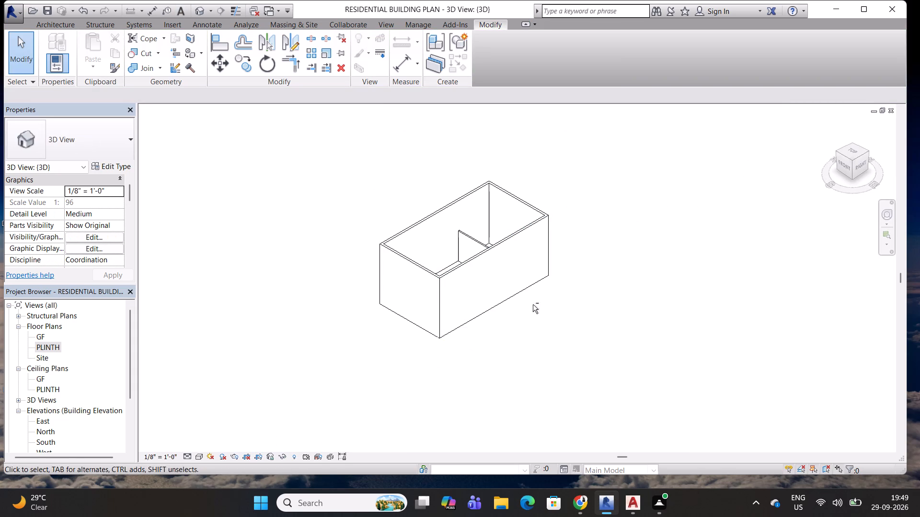
middle_click_drag(533, 304, 184, 322, "shift")
scroll(370, 252, "up", 9)
middle_click_drag(516, 283, 443, 310, "shift")
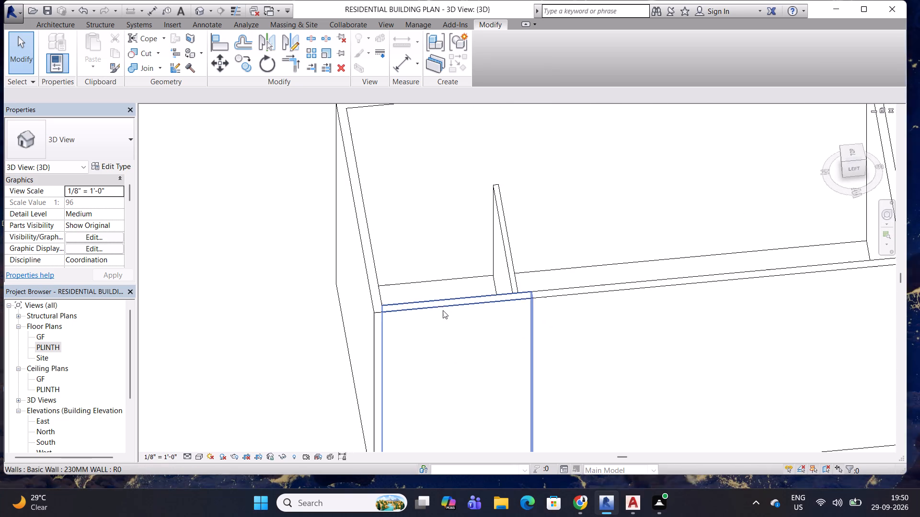
scroll(445, 310, "down", 6)
scroll(503, 279, "down", 5)
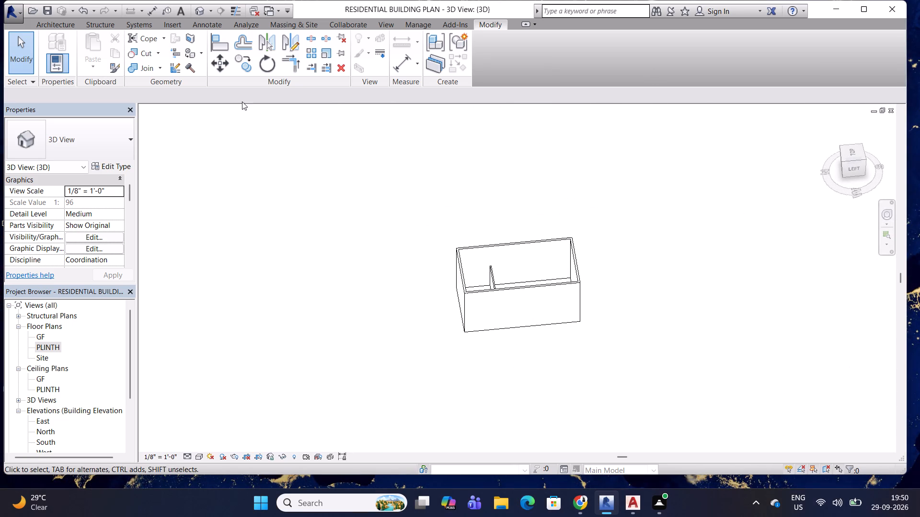
left_click(261, 187)
middle_click_drag(549, 285, 563, 180, "shift")
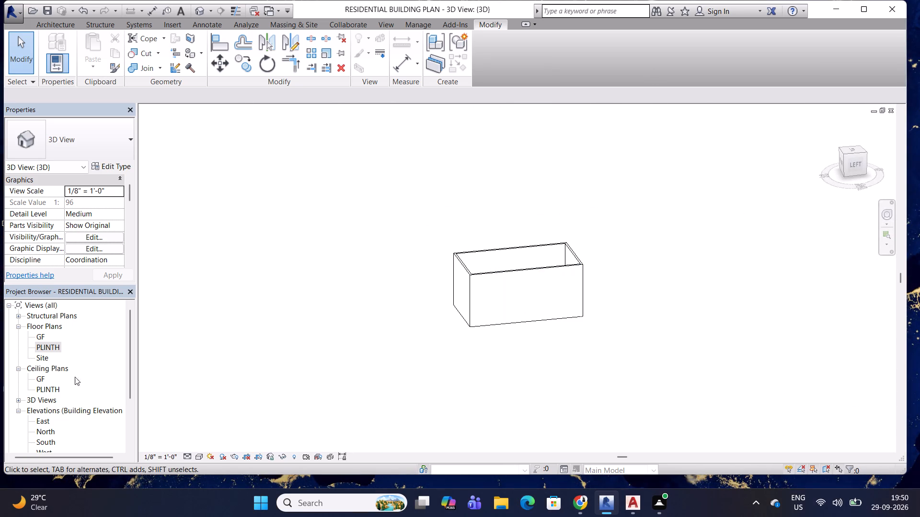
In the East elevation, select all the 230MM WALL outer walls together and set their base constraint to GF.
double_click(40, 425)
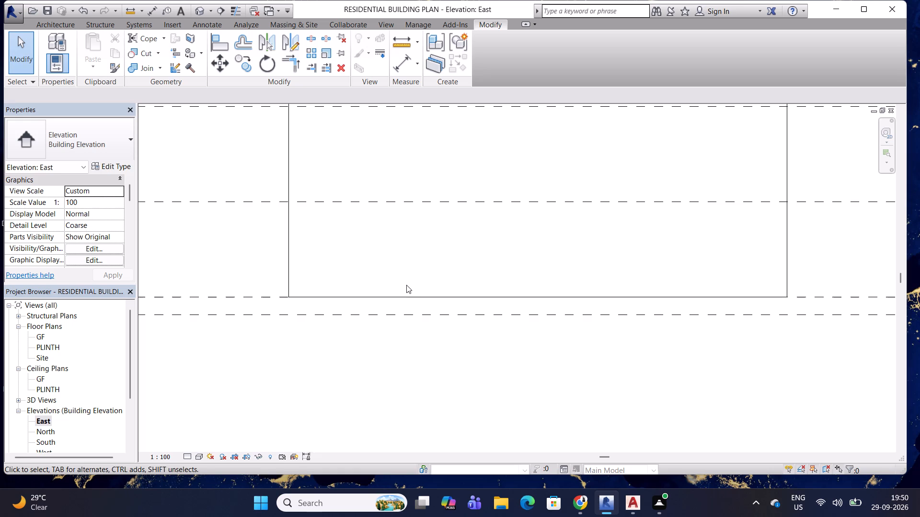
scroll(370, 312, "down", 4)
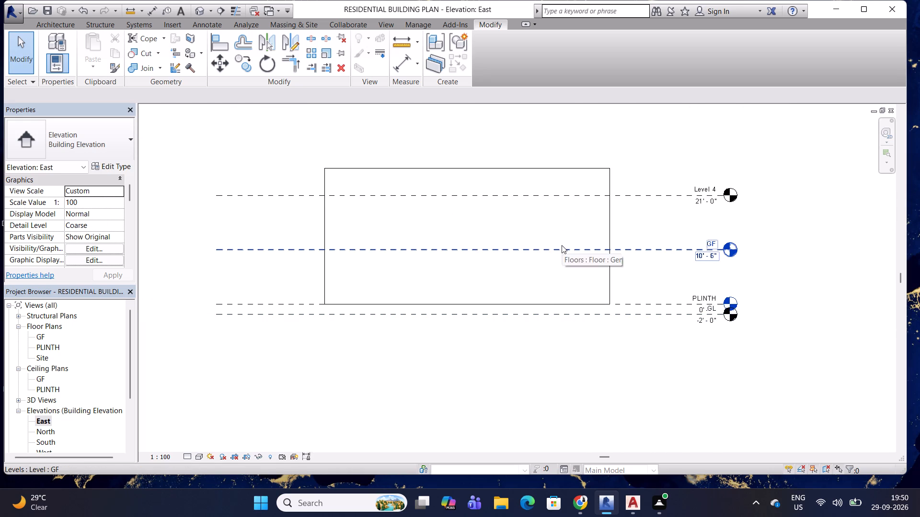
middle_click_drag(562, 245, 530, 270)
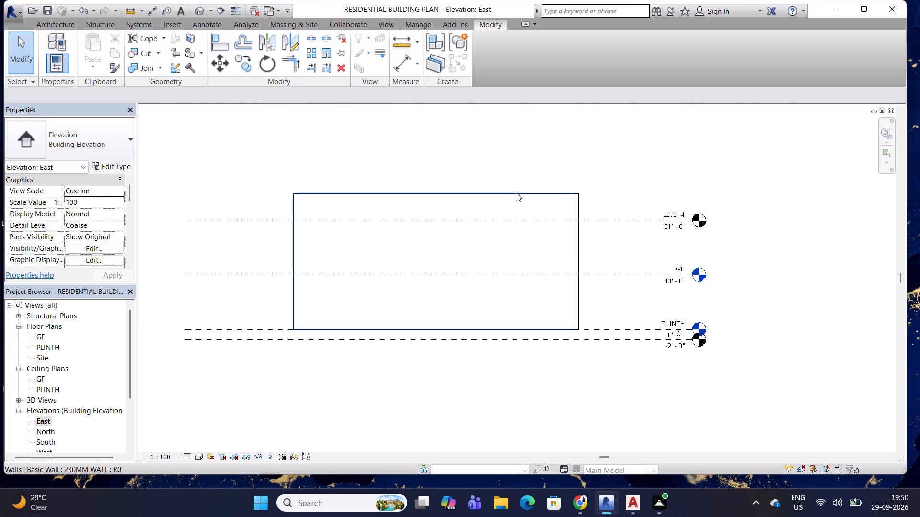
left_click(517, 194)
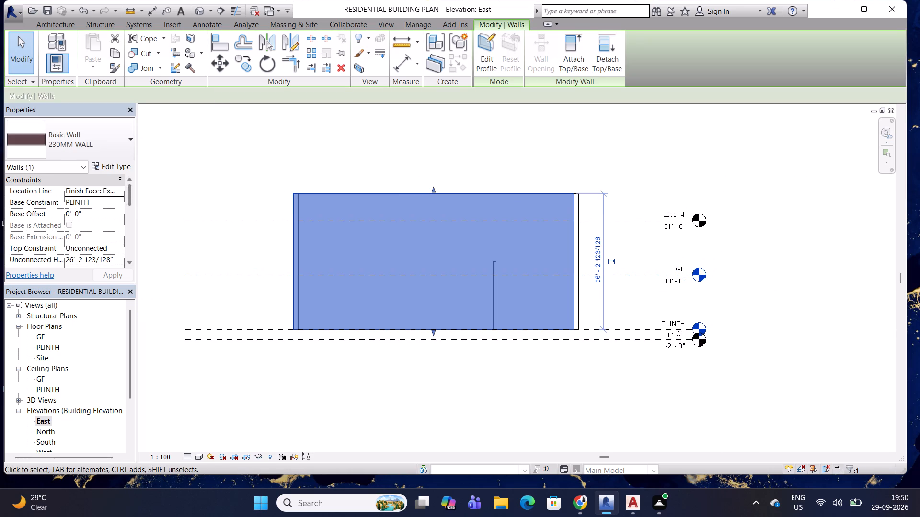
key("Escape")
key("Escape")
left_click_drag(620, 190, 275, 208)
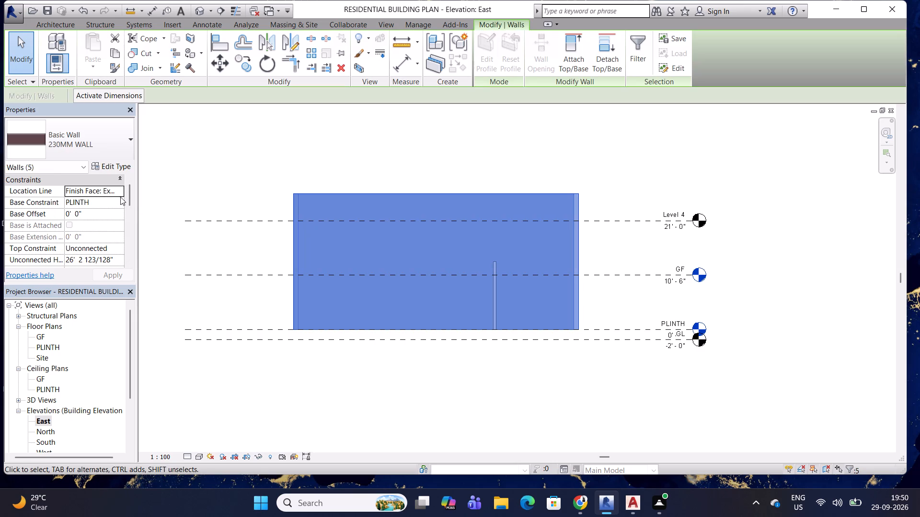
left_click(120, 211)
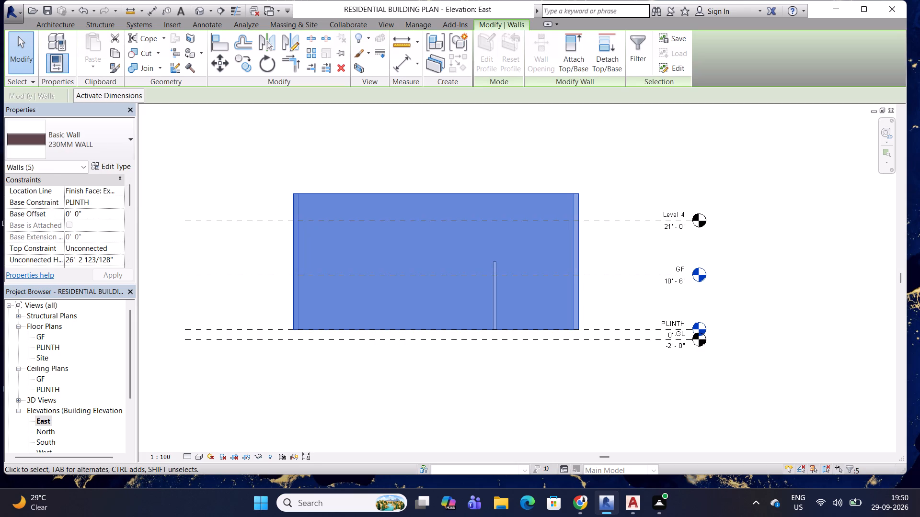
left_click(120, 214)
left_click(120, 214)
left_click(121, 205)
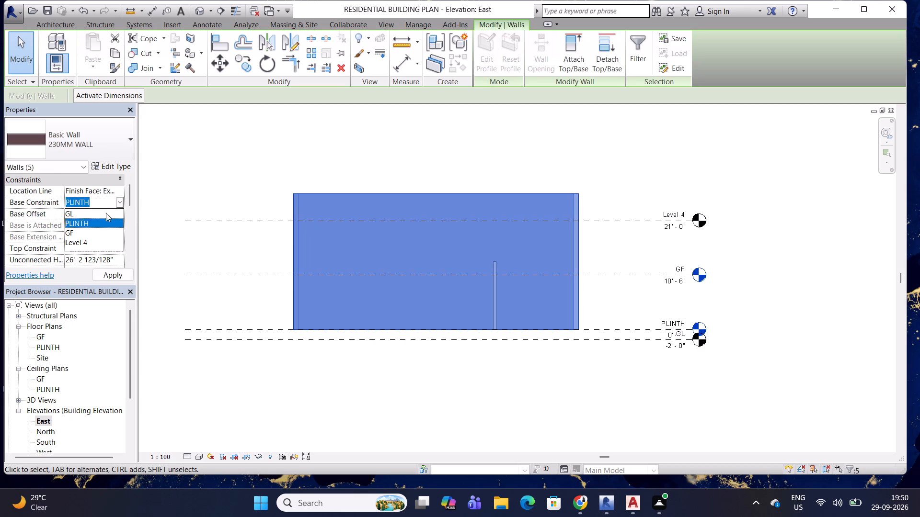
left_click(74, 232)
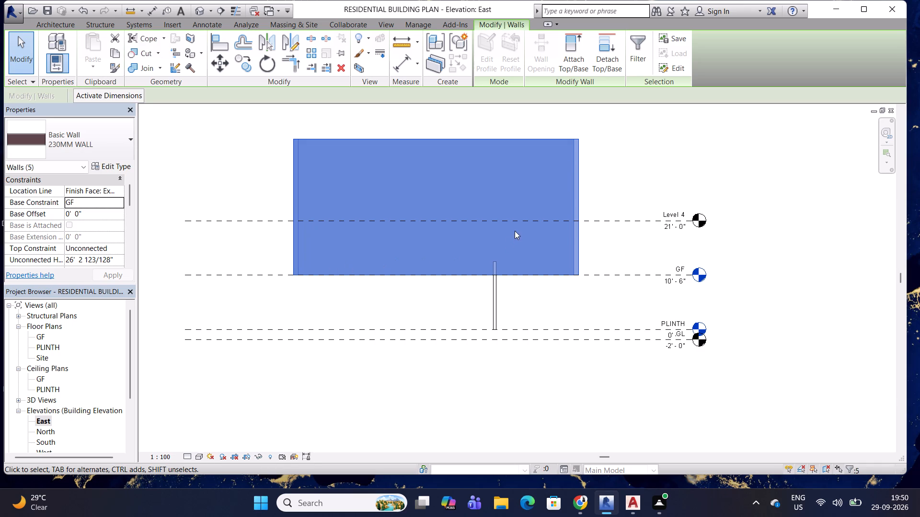
Set the selected outer walls' base constraint to PLINTH.
left_click(118, 201)
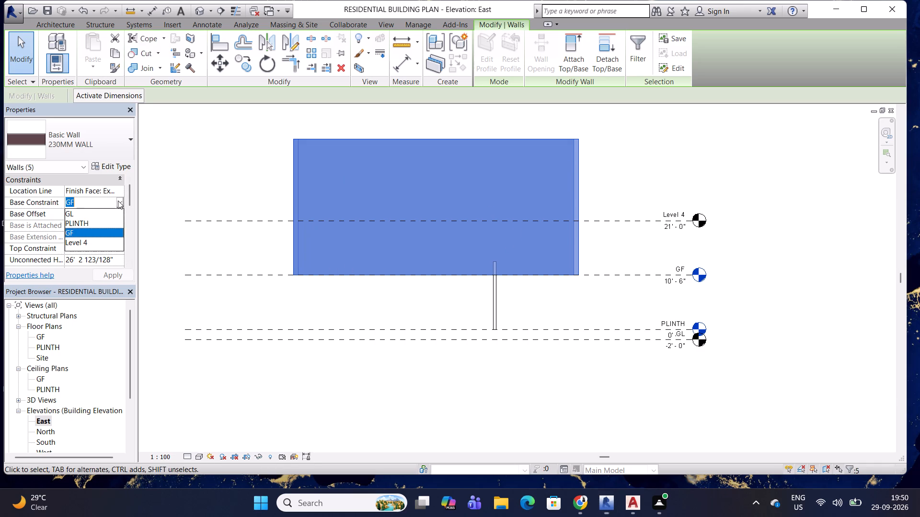
left_click(79, 221)
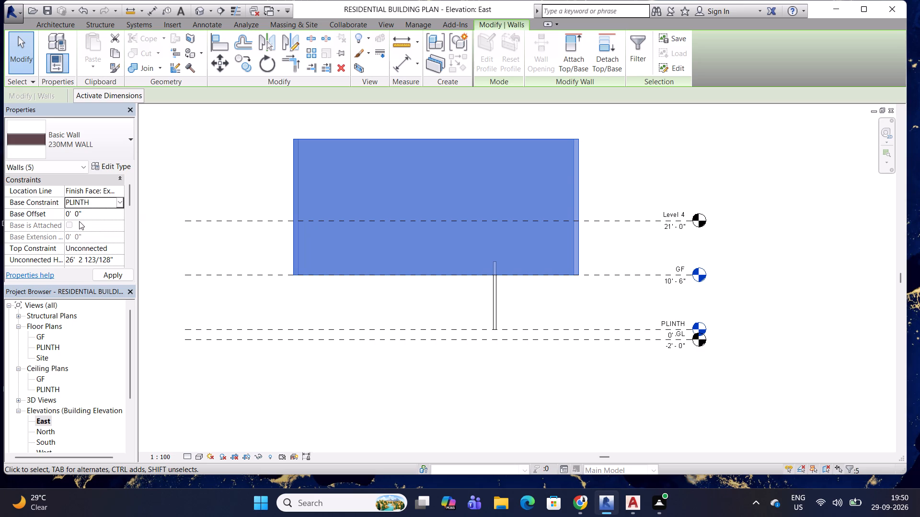
Open the level choices for the selected outer walls' top constraint.
left_click(120, 249)
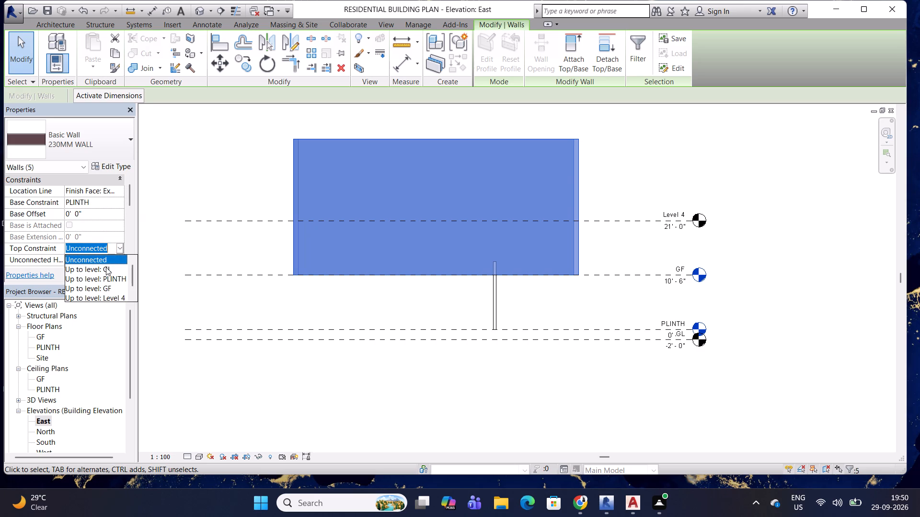
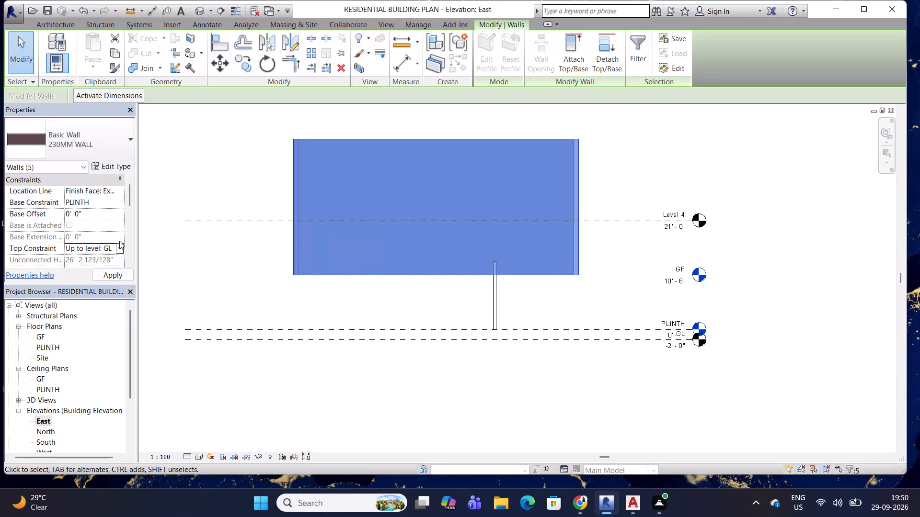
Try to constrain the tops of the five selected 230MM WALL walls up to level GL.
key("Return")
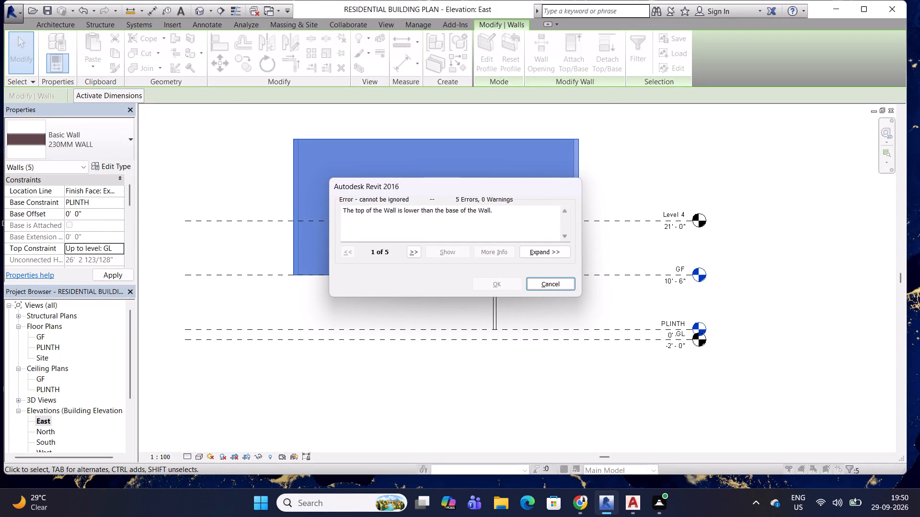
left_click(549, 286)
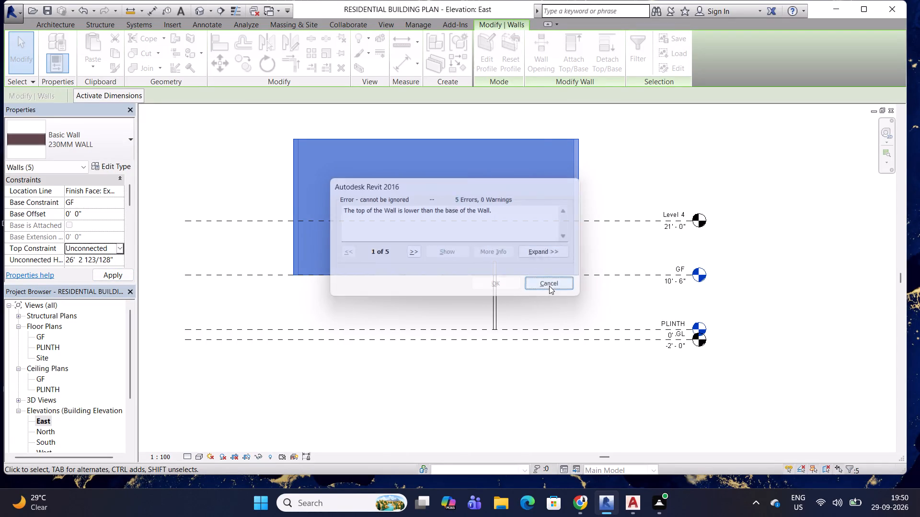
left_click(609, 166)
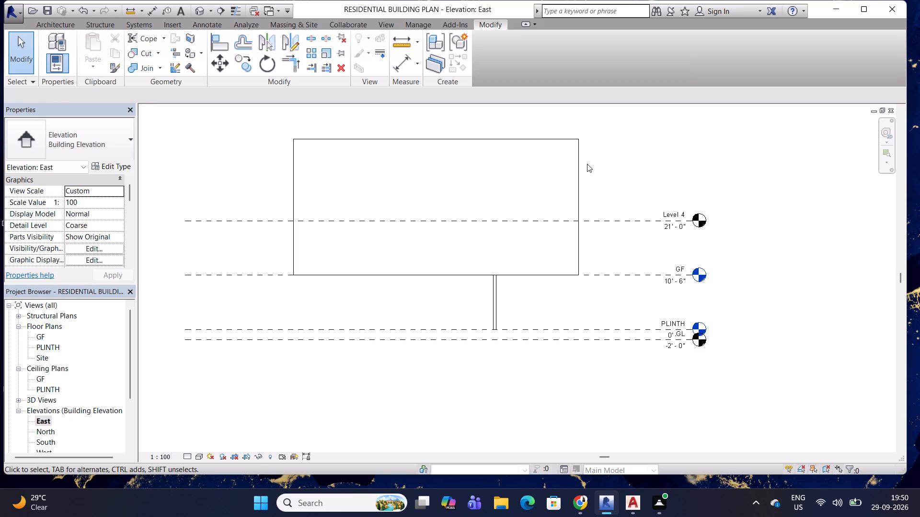
Undo the earlier change that moved the walls' base constraint to GF.
key("ctrl+z")
key("ctrl+z")
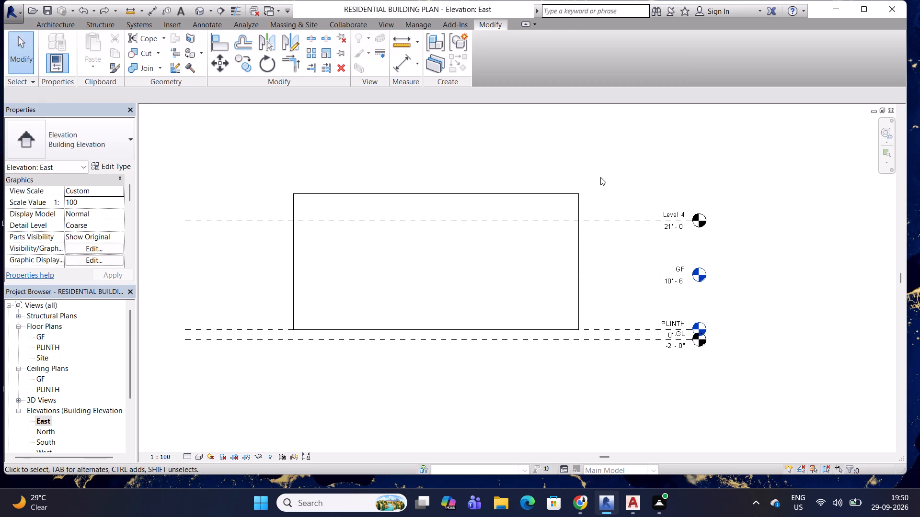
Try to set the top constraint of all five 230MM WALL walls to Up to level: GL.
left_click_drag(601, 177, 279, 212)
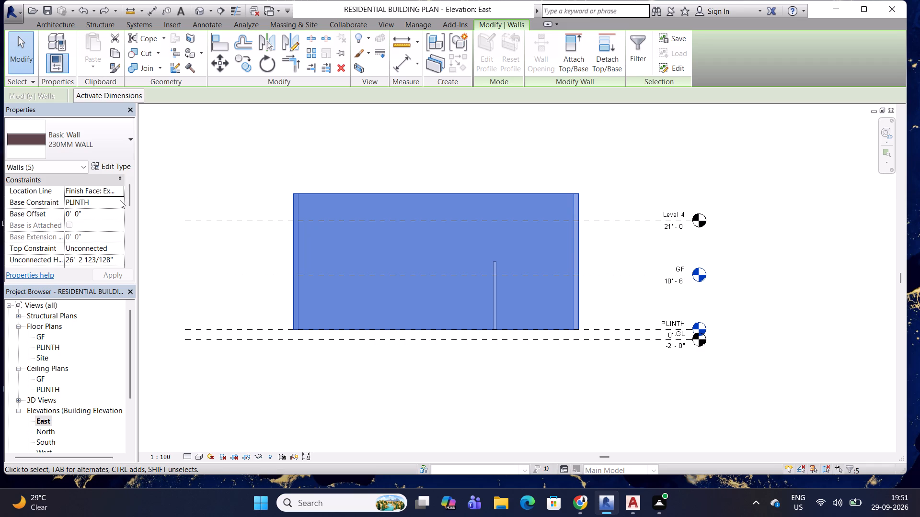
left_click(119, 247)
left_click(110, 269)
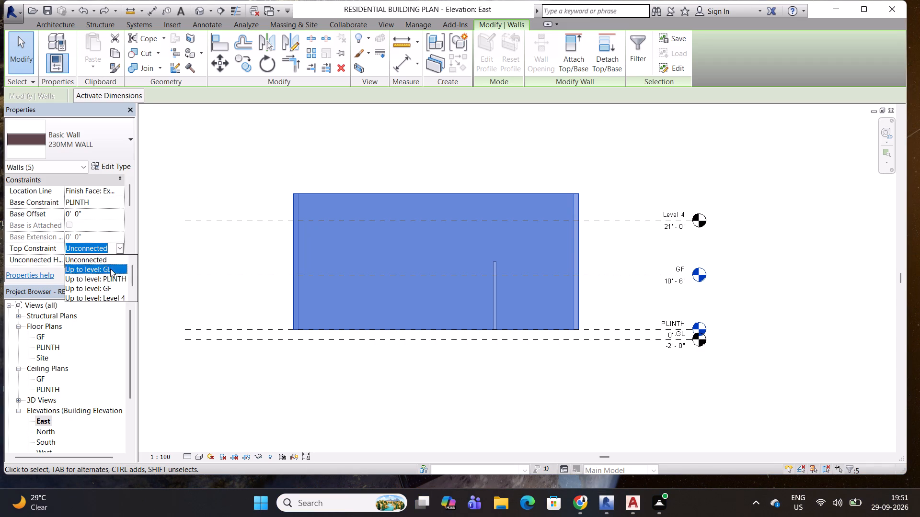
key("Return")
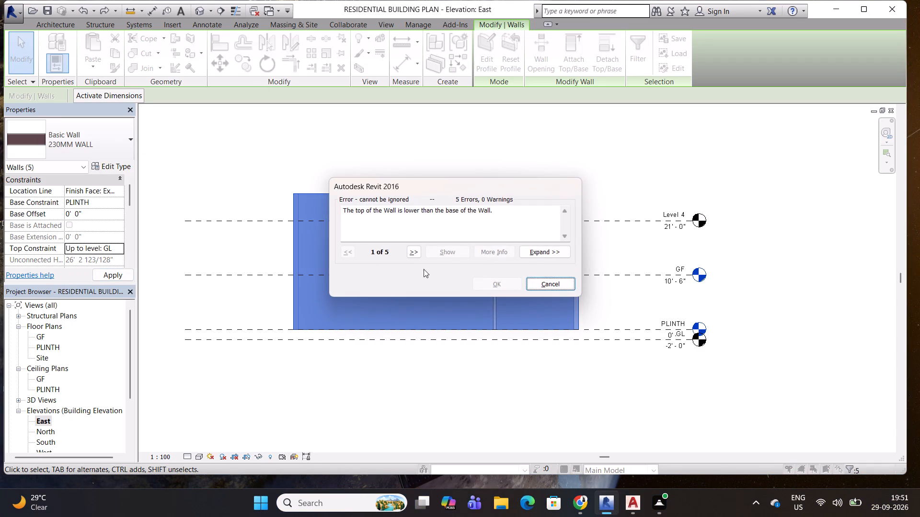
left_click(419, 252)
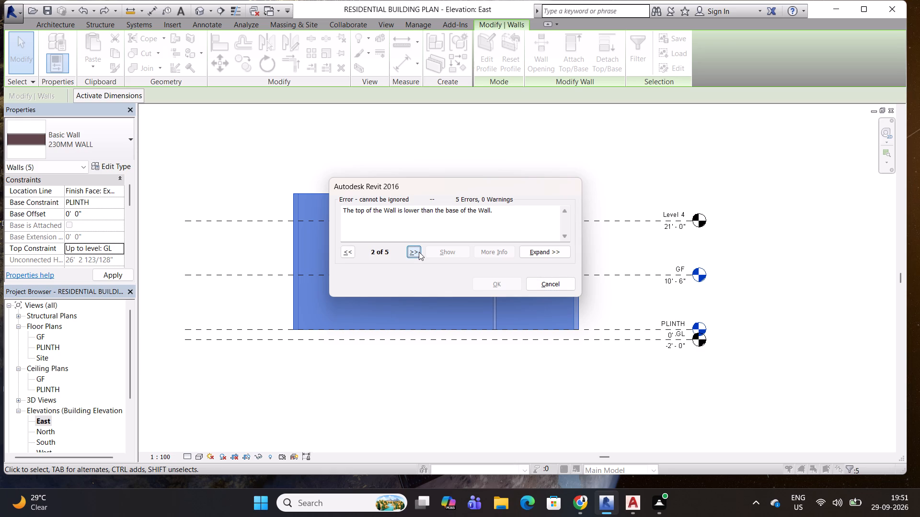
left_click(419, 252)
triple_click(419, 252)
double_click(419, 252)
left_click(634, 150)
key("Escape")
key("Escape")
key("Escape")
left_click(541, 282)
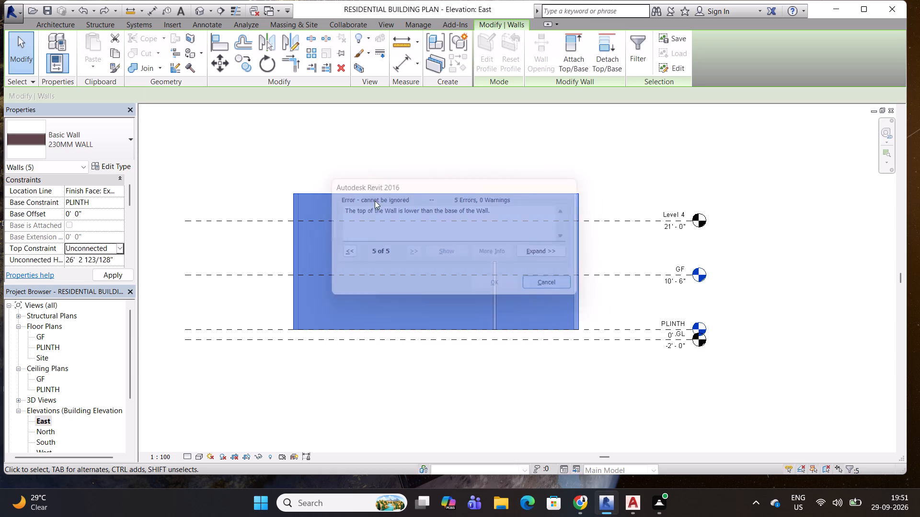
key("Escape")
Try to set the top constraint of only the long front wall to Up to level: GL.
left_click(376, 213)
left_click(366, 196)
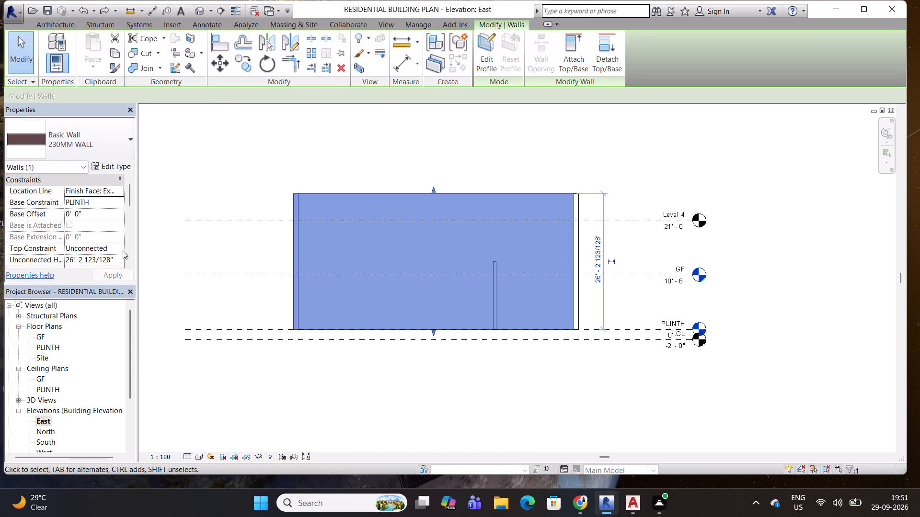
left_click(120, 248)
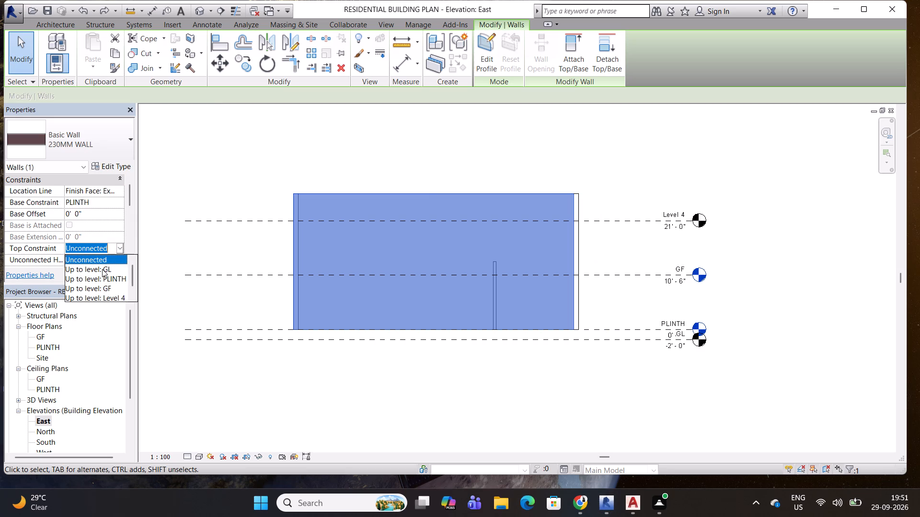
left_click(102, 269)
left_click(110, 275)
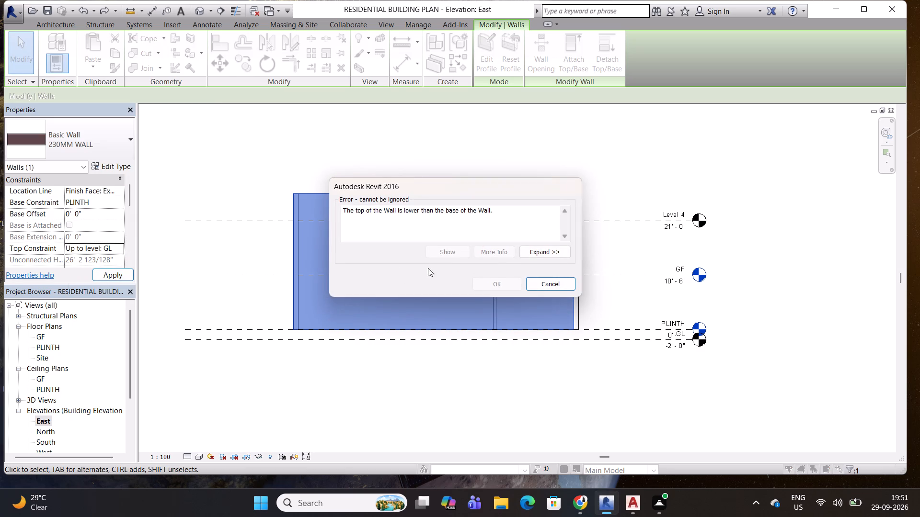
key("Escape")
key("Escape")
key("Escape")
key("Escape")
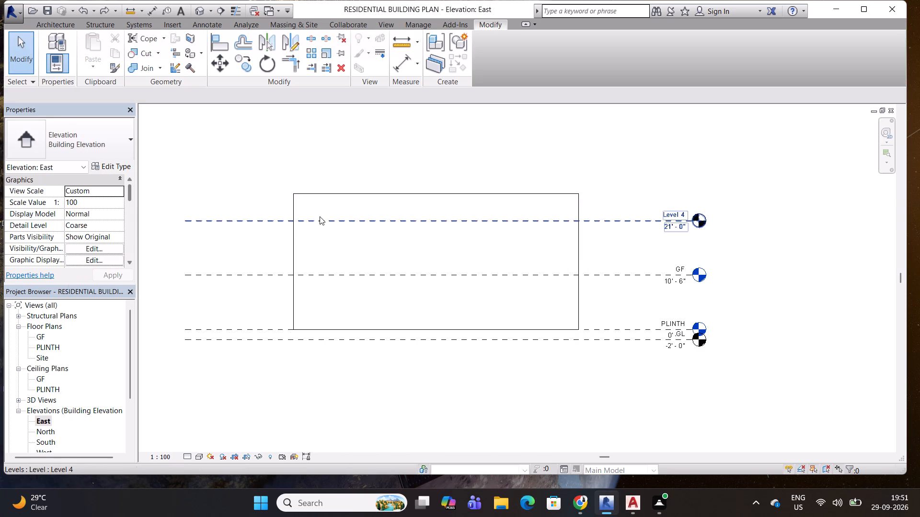
Lower the top of the long front wall to the GF level line in the East elevation.
left_click(340, 202)
left_click(341, 195)
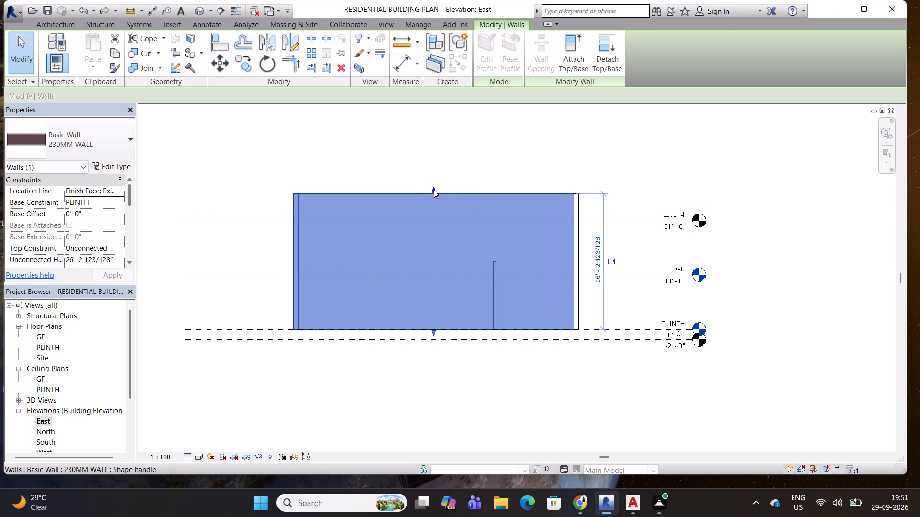
left_click_drag(434, 190, 433, 273)
key("Escape")
key("Escape")
Examine the type properties of the 230MM WALL, including its wrapping options.
left_click(575, 202)
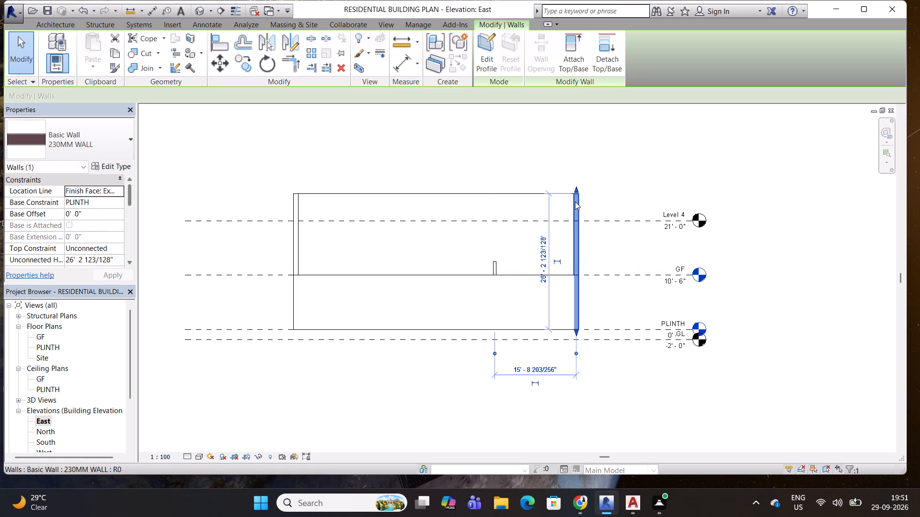
left_click(115, 166)
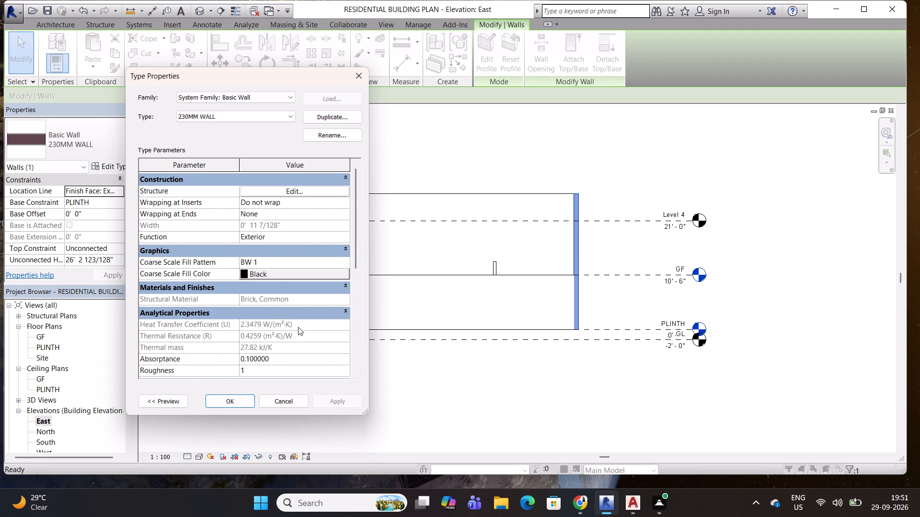
scroll(304, 331, "down", 13)
scroll(305, 332, "up", 11)
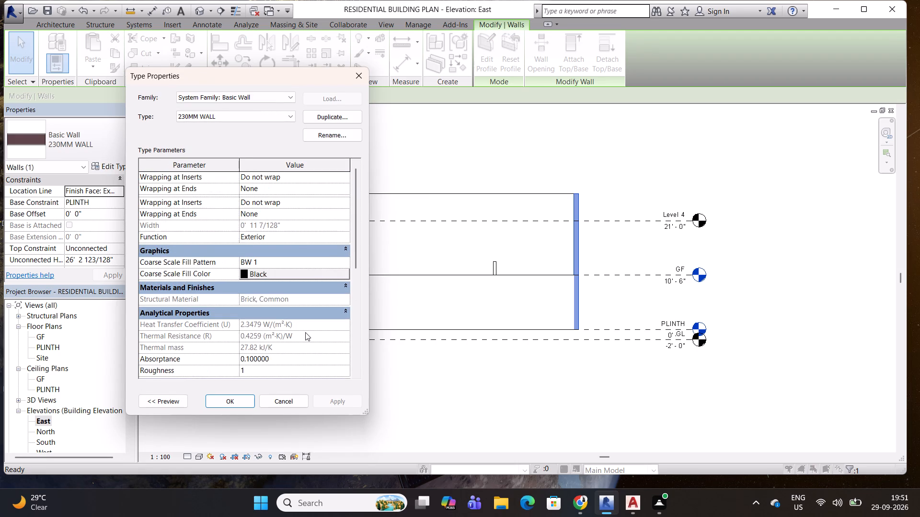
scroll(305, 332, "up", 7)
left_click(342, 217)
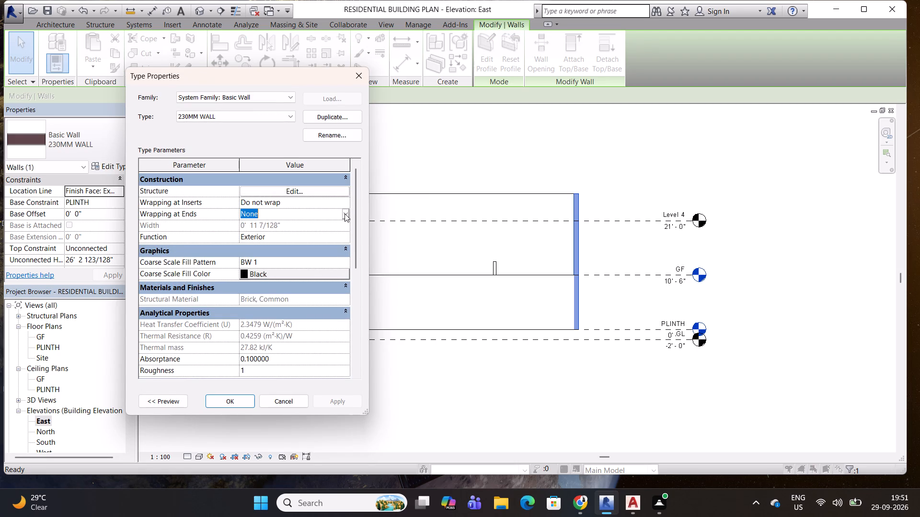
left_click(345, 214)
key("Escape")
triple_click(344, 200)
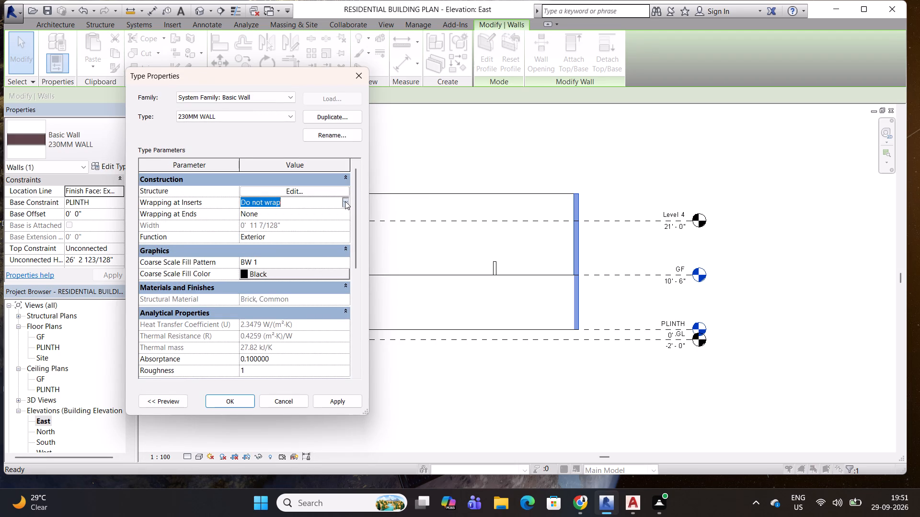
key("Escape")
key("Escape")
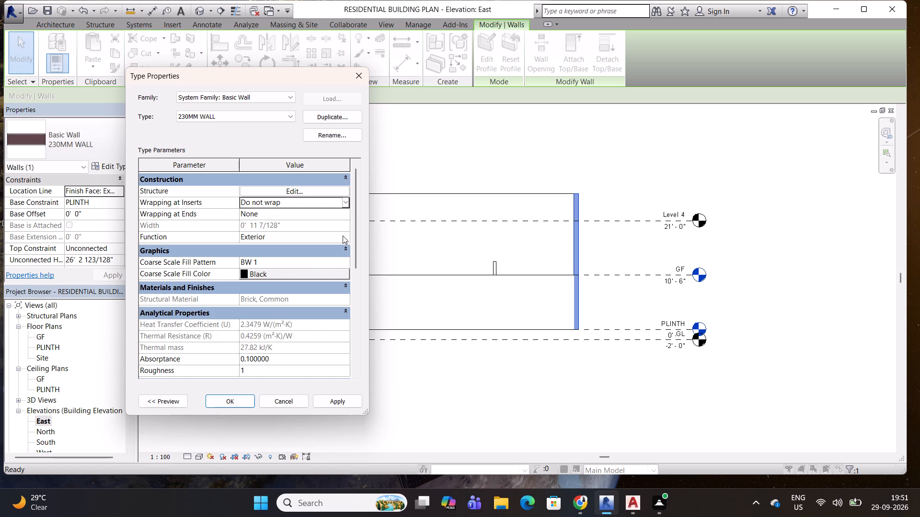
key("Escape")
key("Escape")
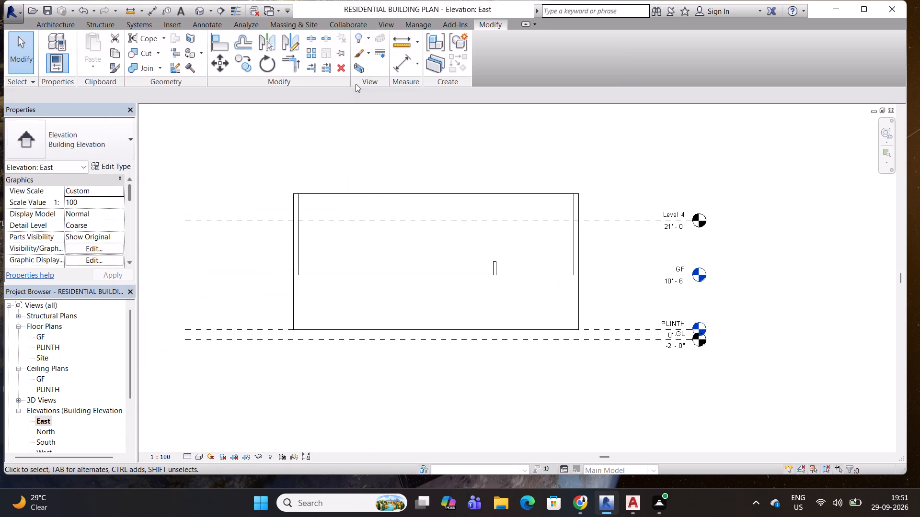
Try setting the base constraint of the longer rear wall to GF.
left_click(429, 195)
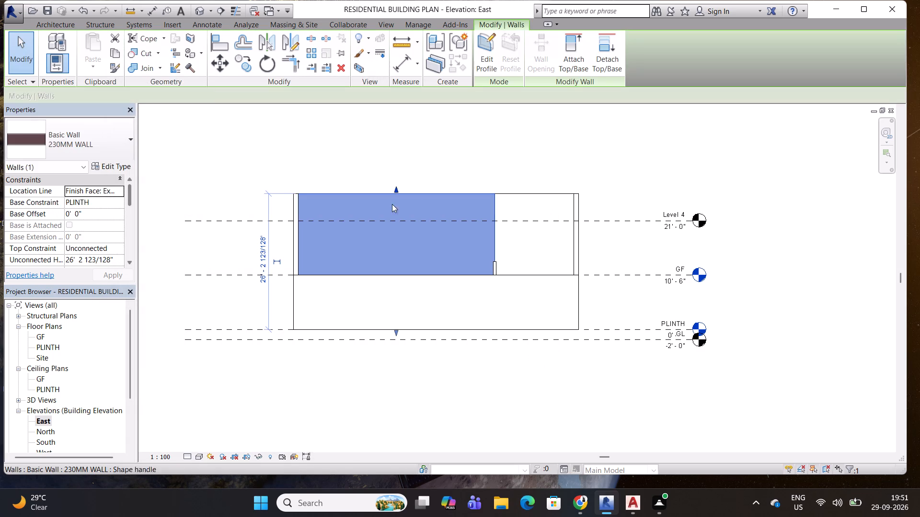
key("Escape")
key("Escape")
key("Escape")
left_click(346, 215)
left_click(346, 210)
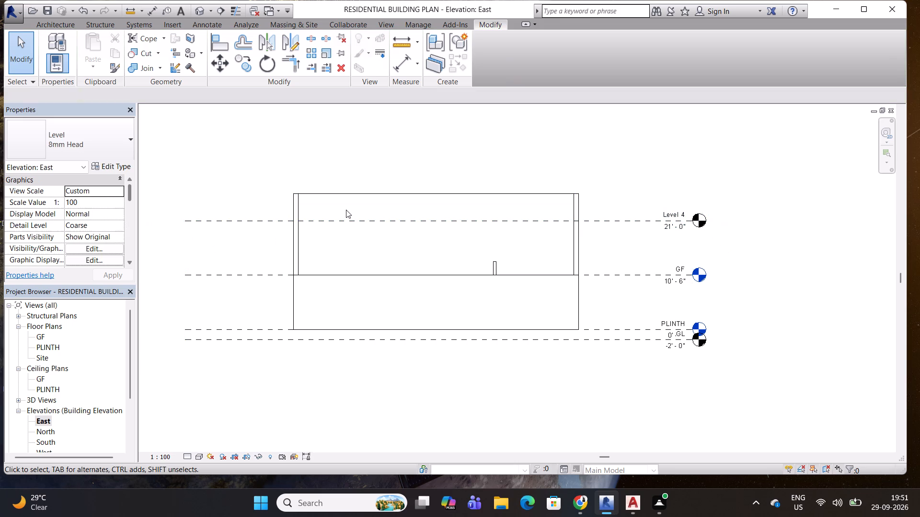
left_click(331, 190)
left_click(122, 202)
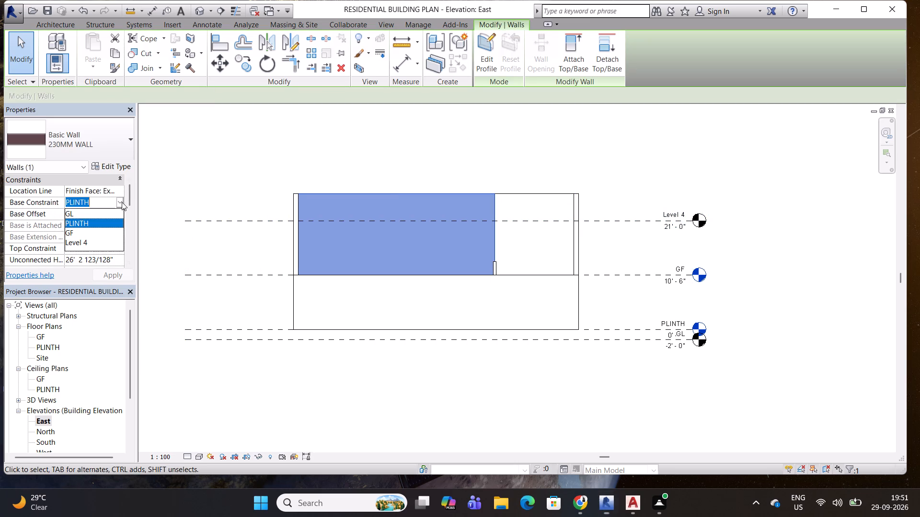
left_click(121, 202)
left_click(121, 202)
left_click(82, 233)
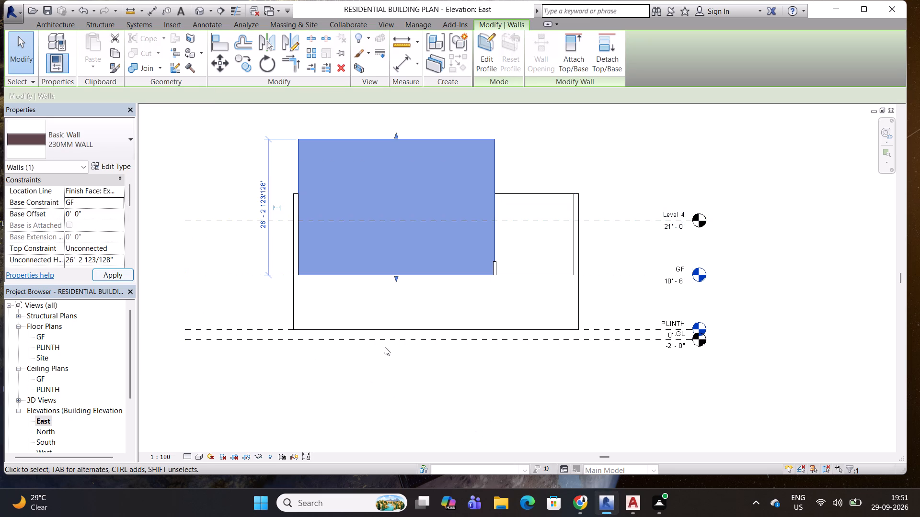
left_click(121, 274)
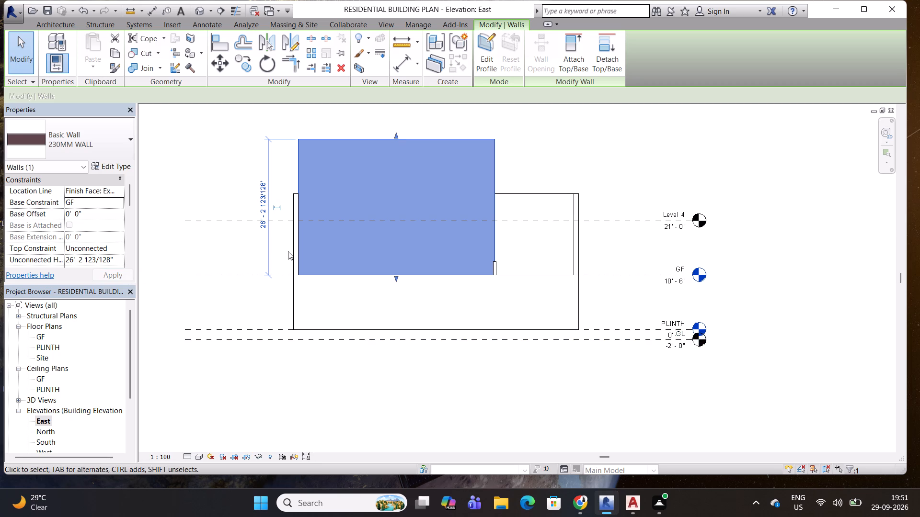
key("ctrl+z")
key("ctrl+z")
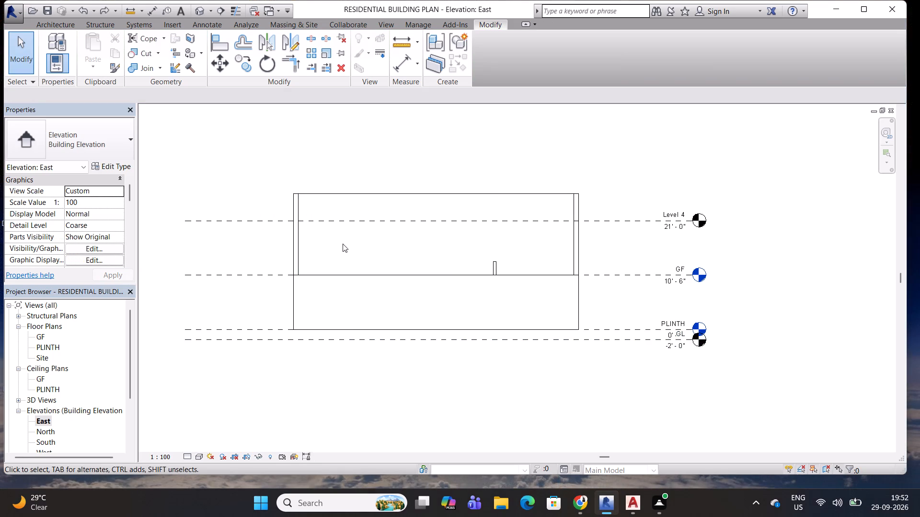
Lower the tops of the remaining four 230MM WALL walls to the GF level line, giving a 10' 6" height.
left_click(338, 196)
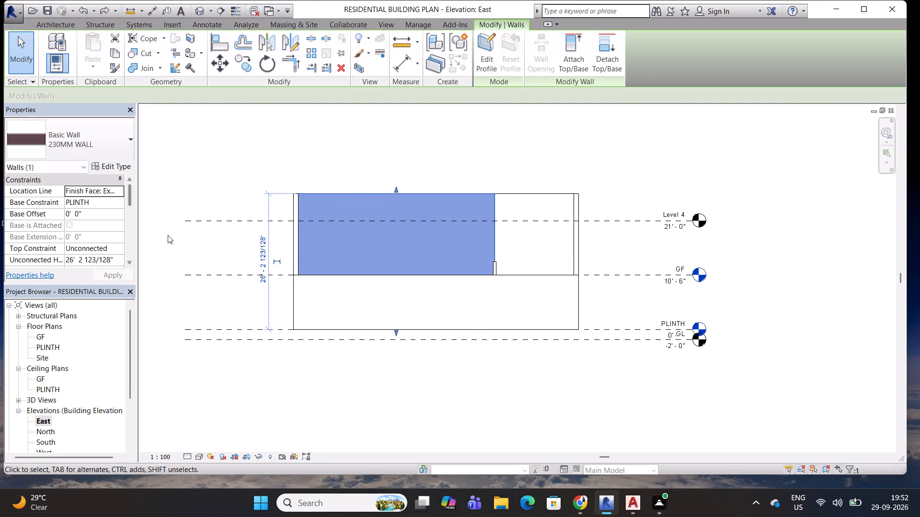
left_click_drag(396, 191, 391, 277)
left_click(296, 205)
left_click_drag(297, 190, 306, 244)
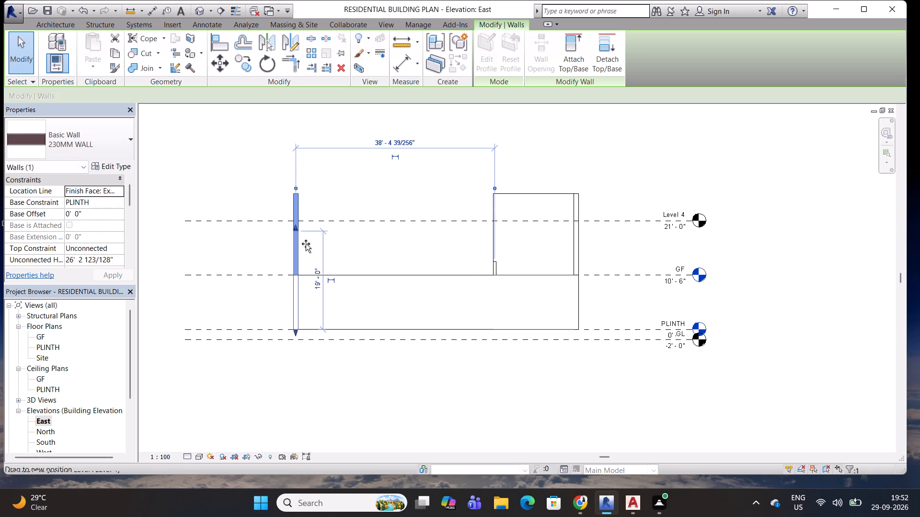
left_click_drag(306, 244, 308, 275)
left_click(518, 193)
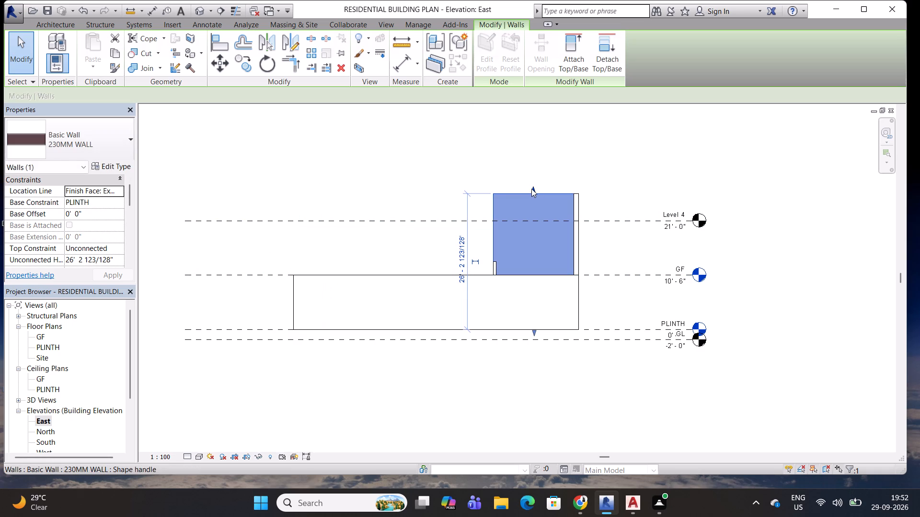
left_click_drag(531, 189, 520, 275)
left_click(575, 204)
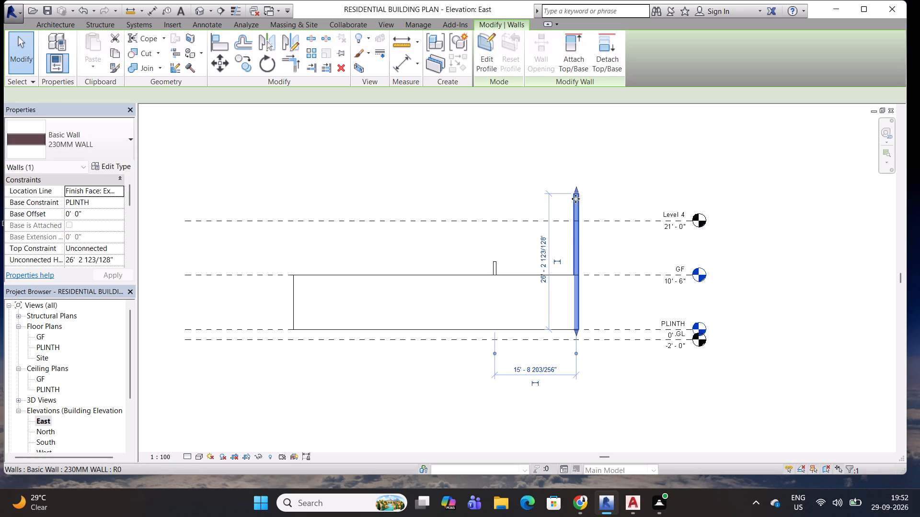
left_click_drag(577, 189, 572, 272)
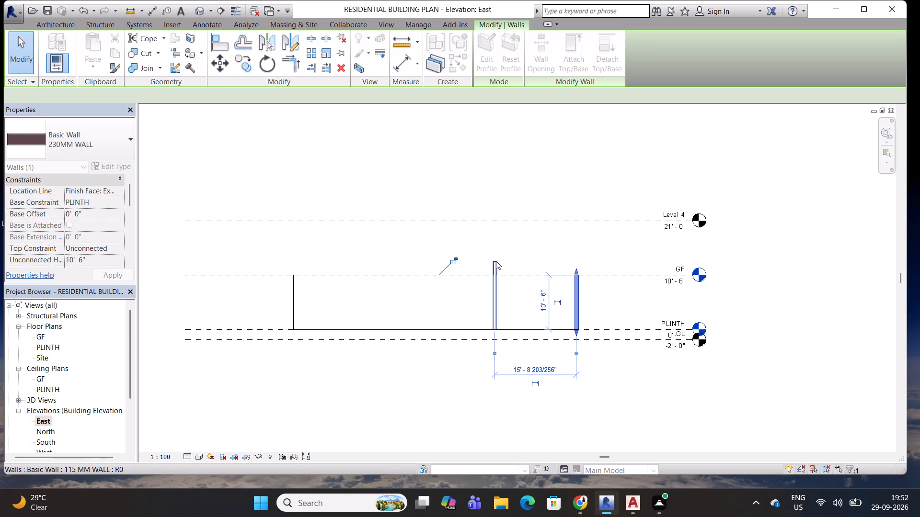
Lower the top of the inner 115 MM WALL to the GF level line.
left_click(496, 261)
left_click_drag(493, 257, 496, 273)
left_click(529, 250)
scroll(346, 281, "up", 1)
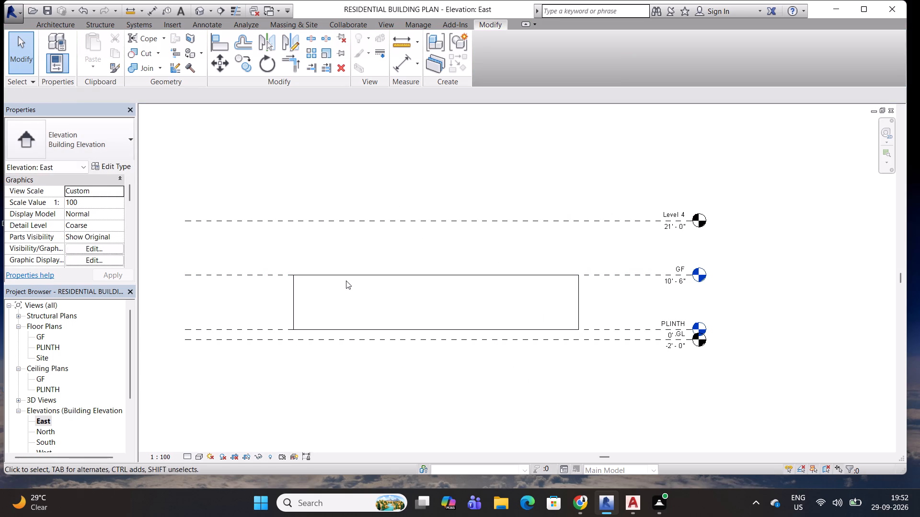
Examine the adjusted walls in the East elevation and the 3D view, including where the inner partition meets the long walls.
scroll(346, 281, "up", 1)
left_click(328, 236)
key("Escape")
key("Escape")
key("Escape")
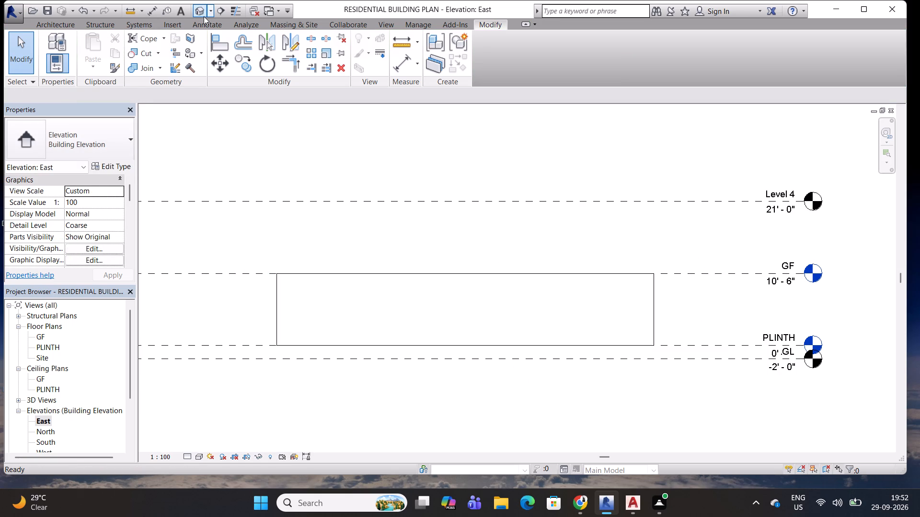
left_click(203, 15)
scroll(507, 305, "up", 15)
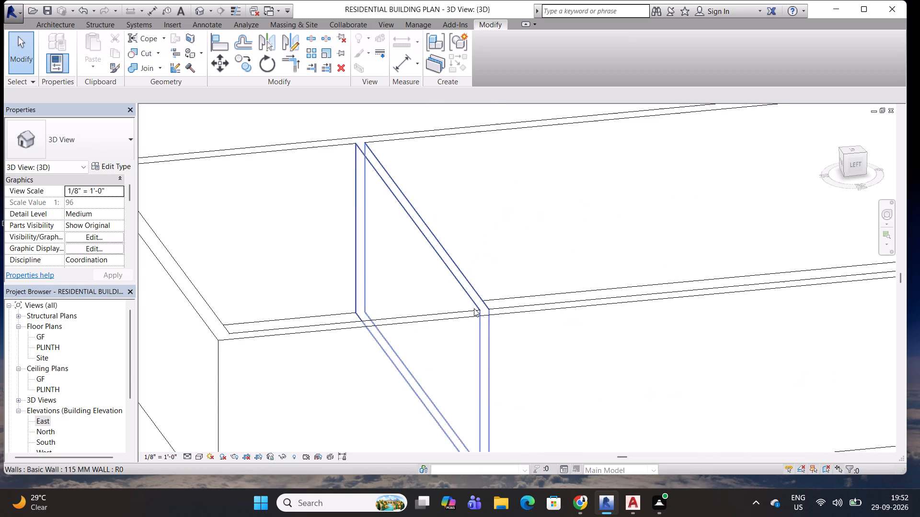
scroll(474, 308, "up", 1)
scroll(473, 316, "down", 5)
left_click(437, 332)
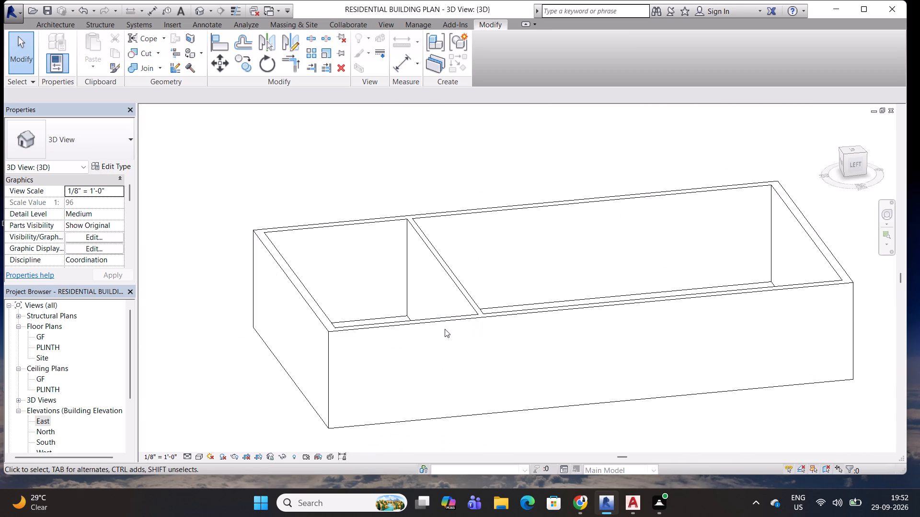
left_click(403, 325)
key("Escape")
left_click(519, 315)
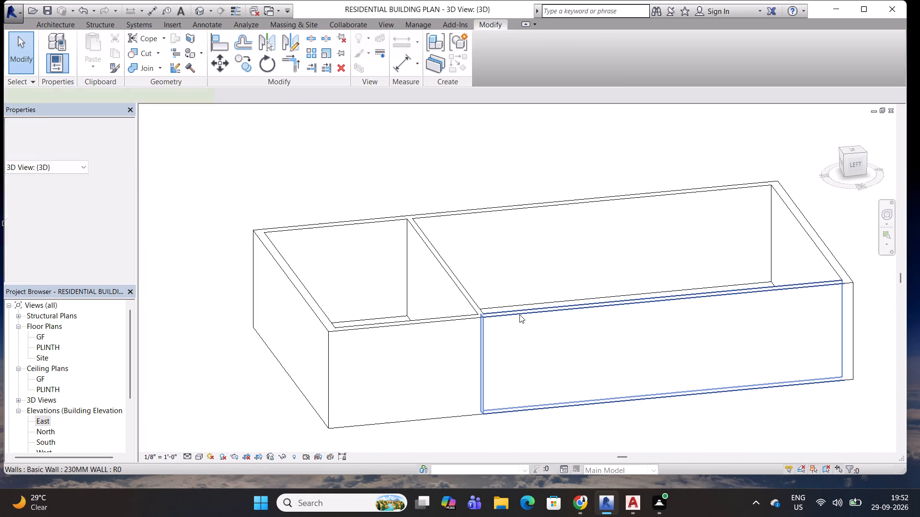
key("Escape")
key("Escape")
key("Escape")
Open the PLINTH floor plan and examine the smaller north room enclosed by the outer walls and the inner partition.
double_click(53, 348)
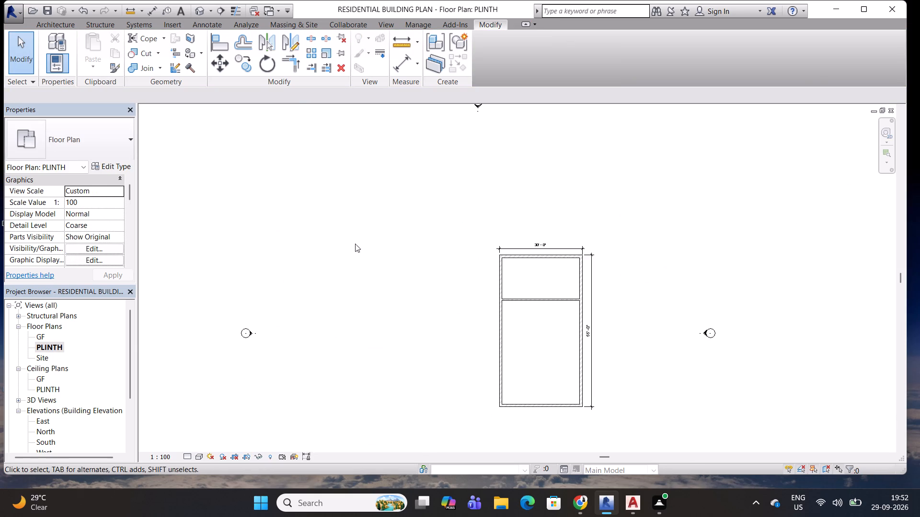
scroll(270, 245, "down", 2)
scroll(440, 278, "up", 17)
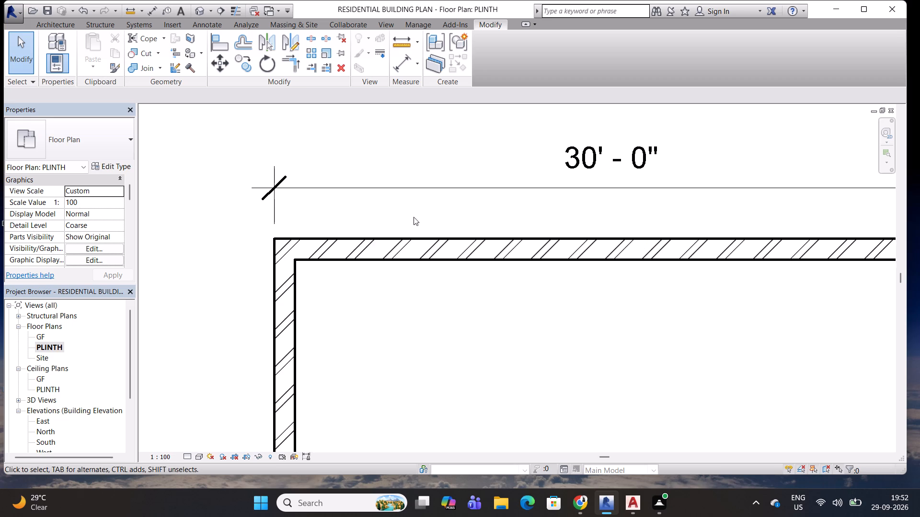
scroll(330, 198, "down", 14)
middle_click_drag(368, 273, 362, 247)
scroll(390, 228, "up", 4)
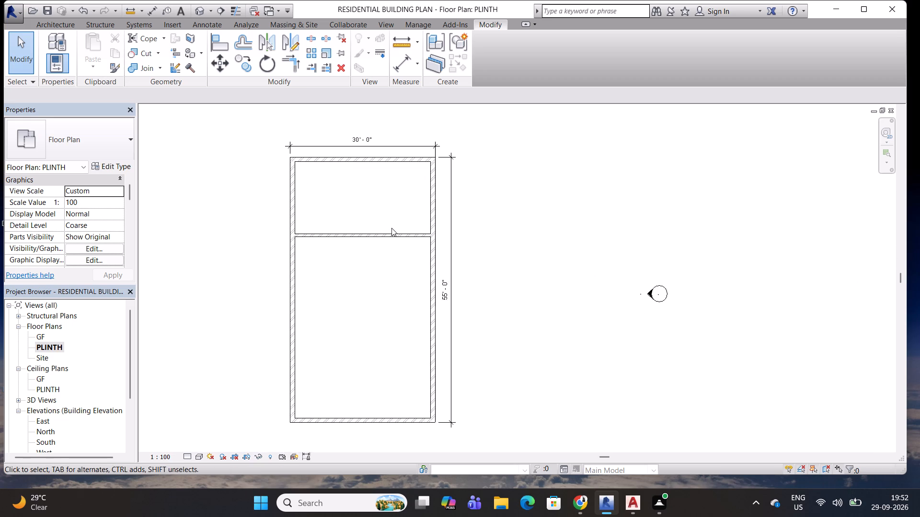
scroll(399, 226, "down", 2)
middle_click_drag(362, 238, 365, 274)
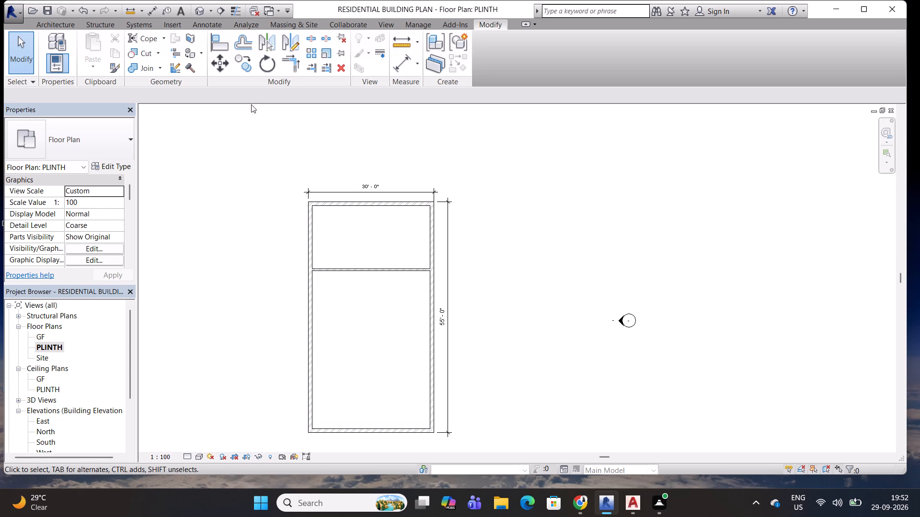
middle_click_drag(319, 238, 322, 184)
middle_click_drag(385, 197, 411, 259)
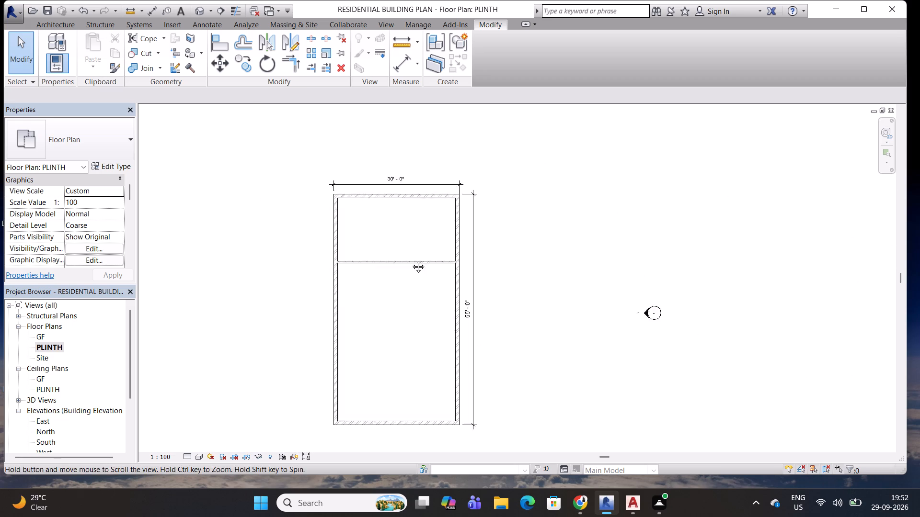
middle_click_drag(411, 259, 414, 271)
scroll(463, 240, "up", 3)
middle_click_drag(465, 270, 506, 273)
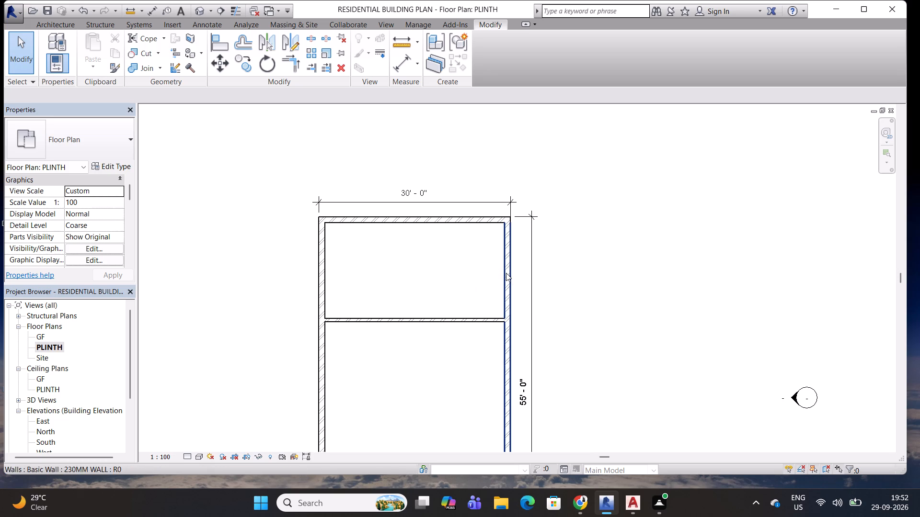
Draw a north-south 115 MM WALL about 15' long across the north room, about 7' clear of the east wall.
left_click(53, 26)
left_click(58, 46)
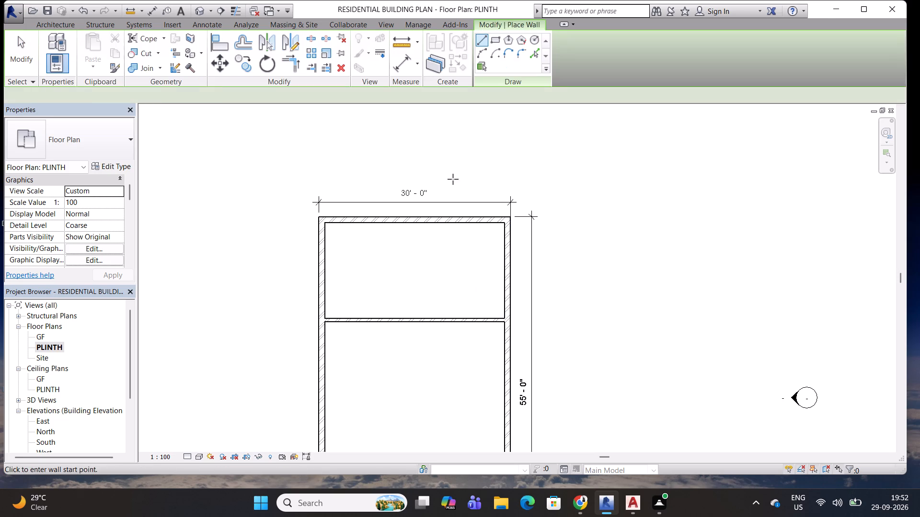
left_click(458, 222)
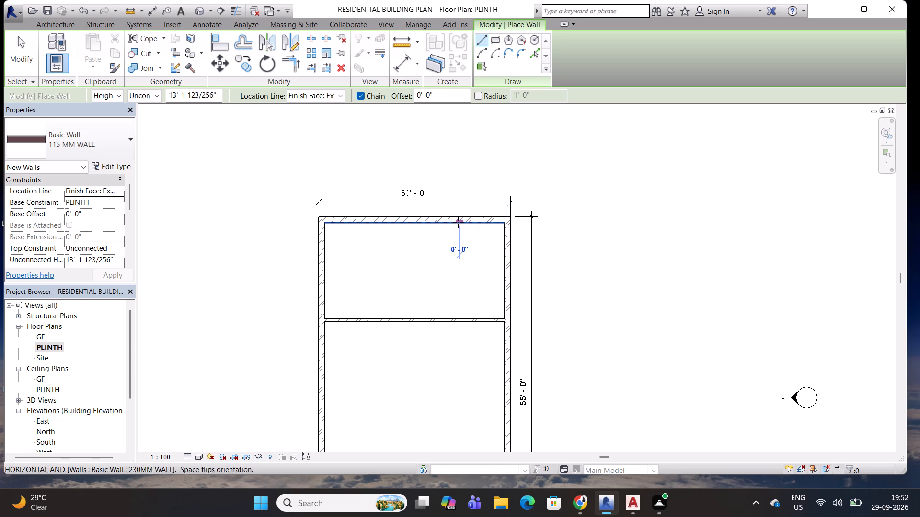
left_click(458, 315)
key("Escape")
key("Escape")
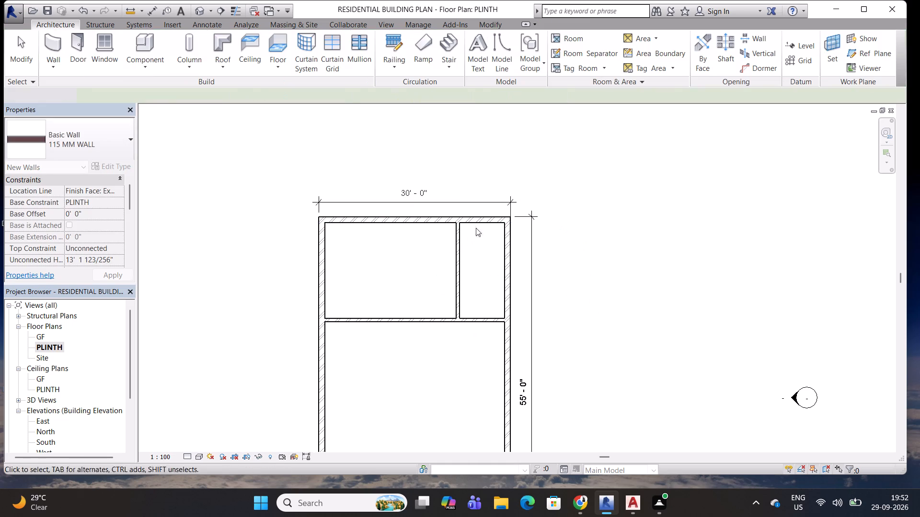
key("Escape")
key("Escape")
key("Escape")
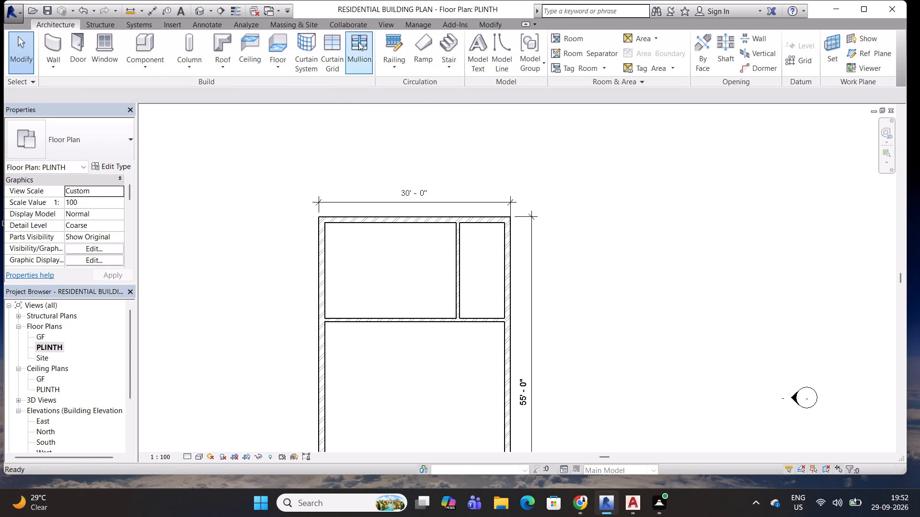
Add an aligned dimension between the centrelines of the new partition and the east outer wall.
left_click(208, 25)
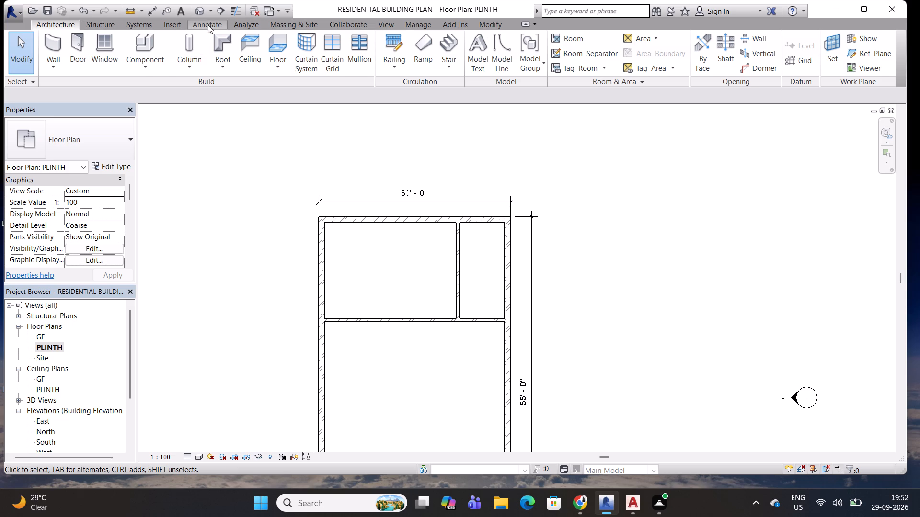
left_click(58, 42)
scroll(467, 214, "up", 4)
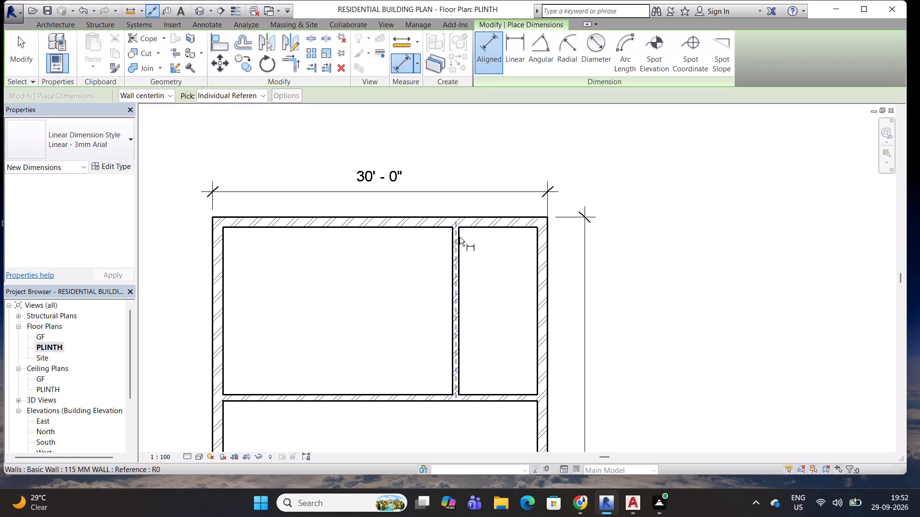
left_click(460, 237)
left_click(552, 248)
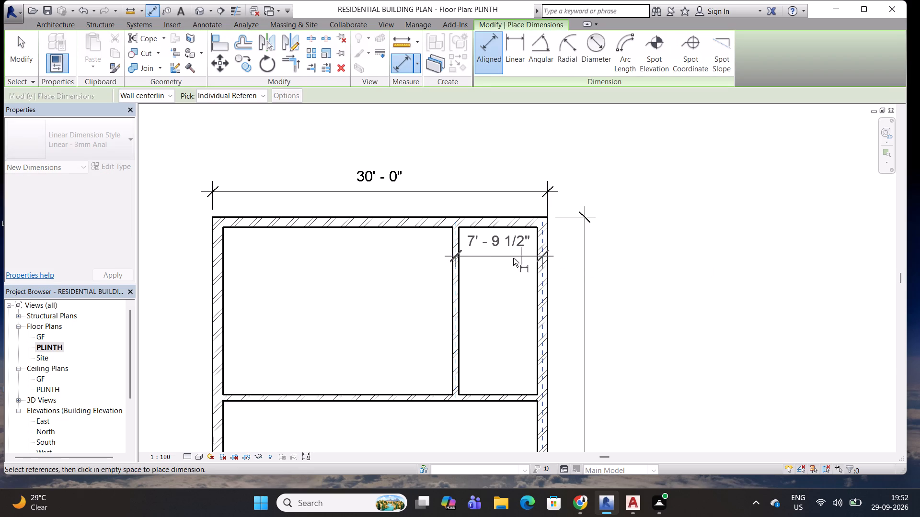
left_click(513, 258)
scroll(482, 260, "up", 1)
key("Escape")
left_click(499, 240)
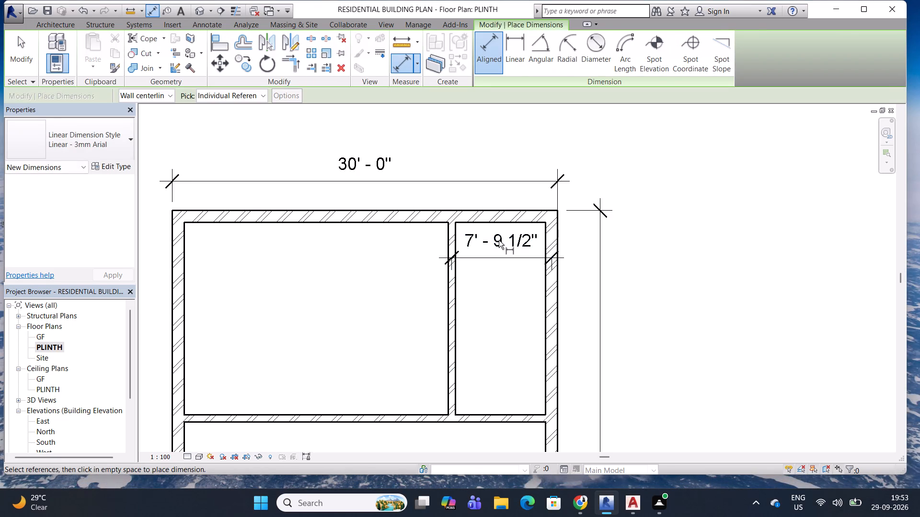
key("Escape")
Shift the new dimension's witness lines to the partition's east face and the outer wall's inner face.
left_click(495, 241)
double_click(452, 258)
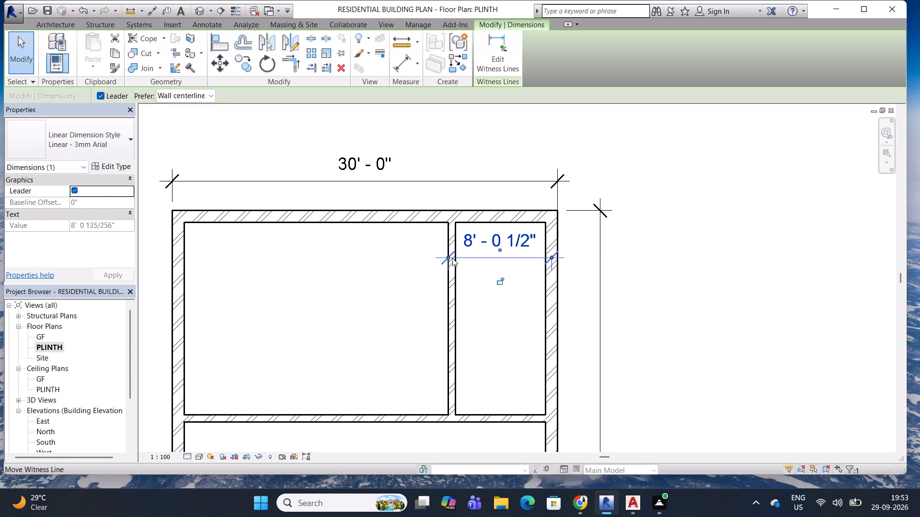
scroll(448, 258, "up", 3)
double_click(448, 258)
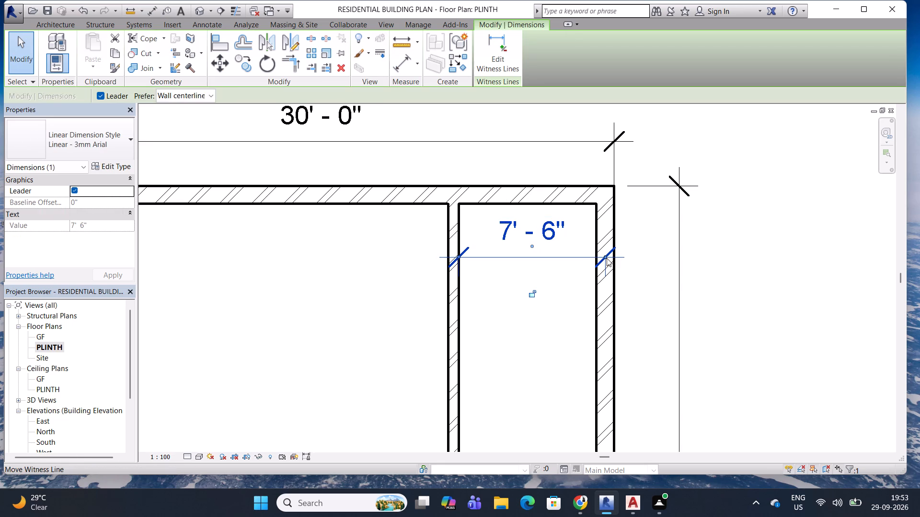
double_click(607, 258)
scroll(530, 236, "down", 3)
middle_click_drag(550, 243, 539, 228)
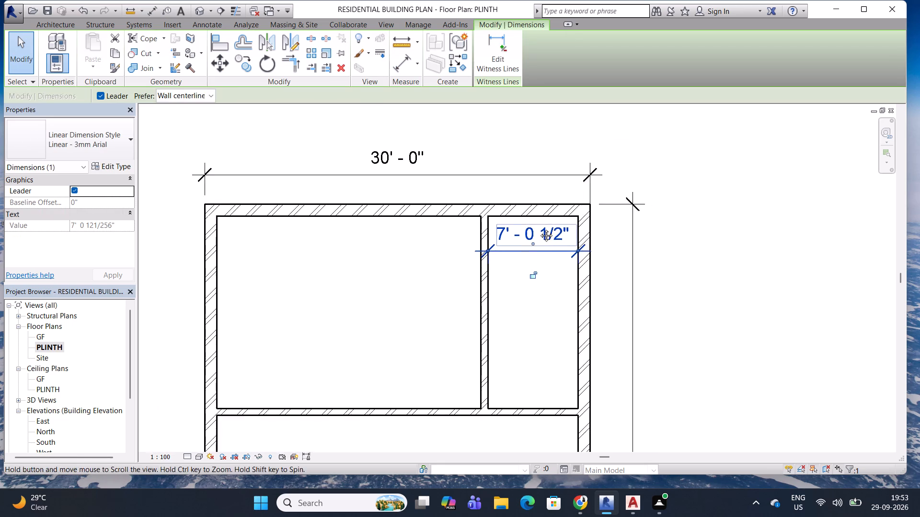
middle_click_drag(539, 228, 526, 218)
key("Escape")
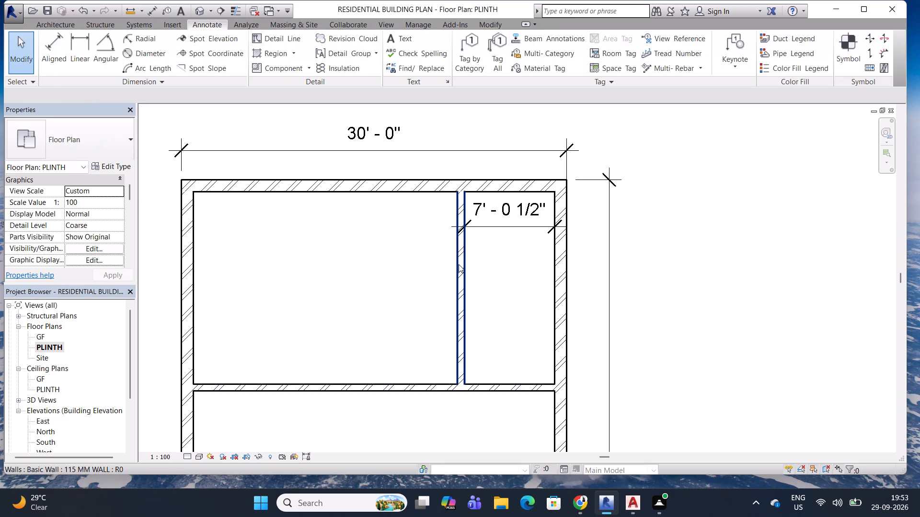
Move the new 115 MM WALL partition about 1' toward the east outer wall.
left_click(459, 264)
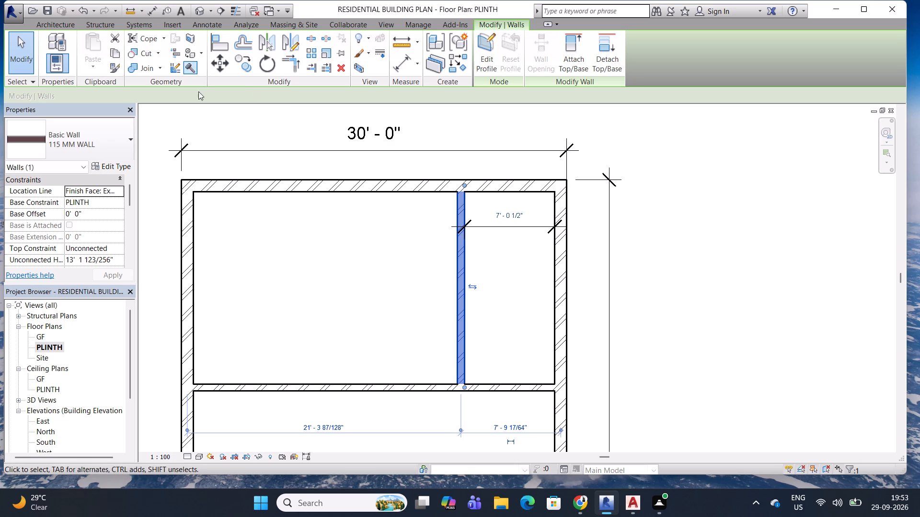
left_click(218, 61)
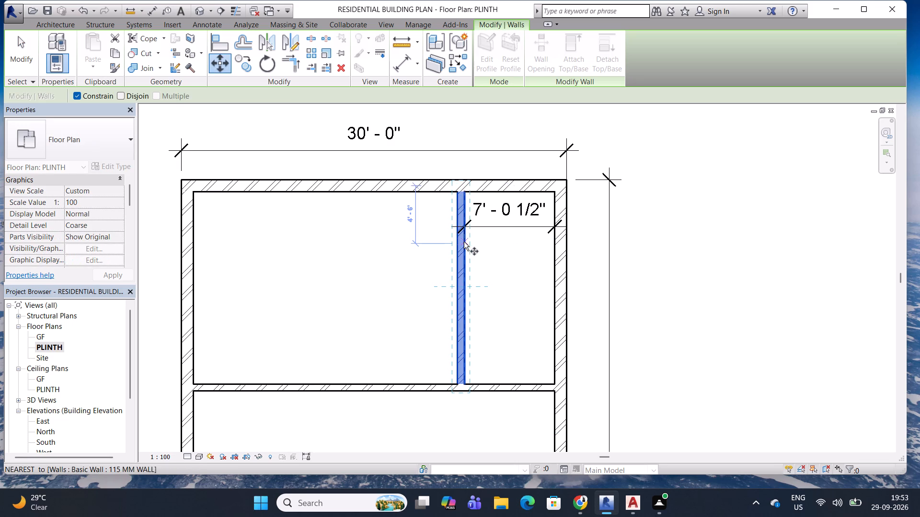
left_click_drag(468, 241, 470, 241)
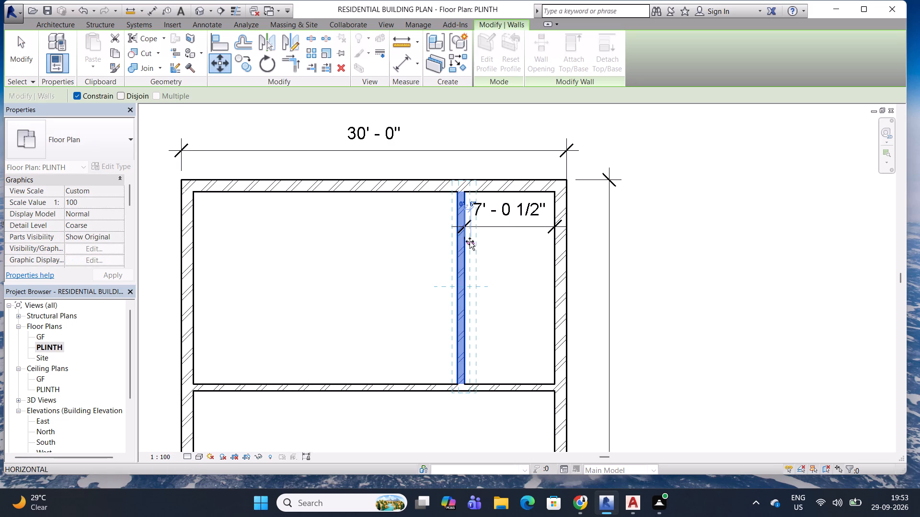
left_click_drag(470, 241, 472, 241)
left_click(475, 241)
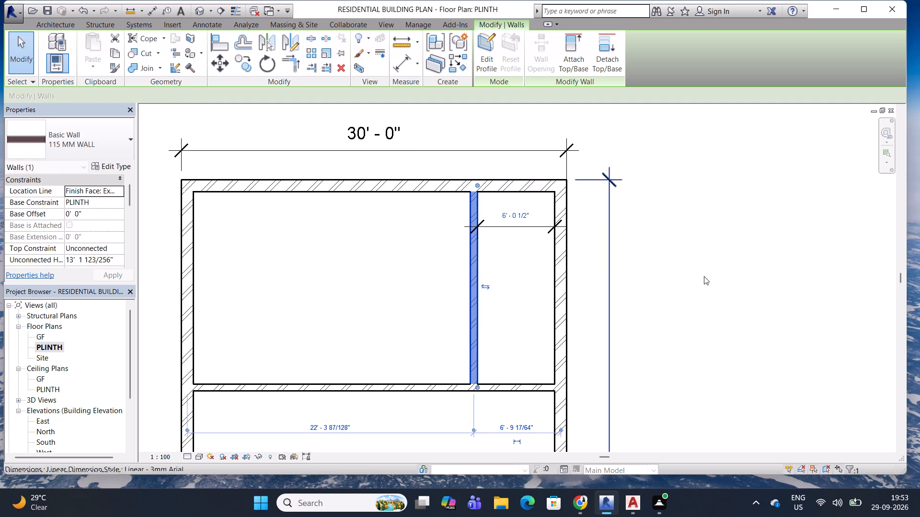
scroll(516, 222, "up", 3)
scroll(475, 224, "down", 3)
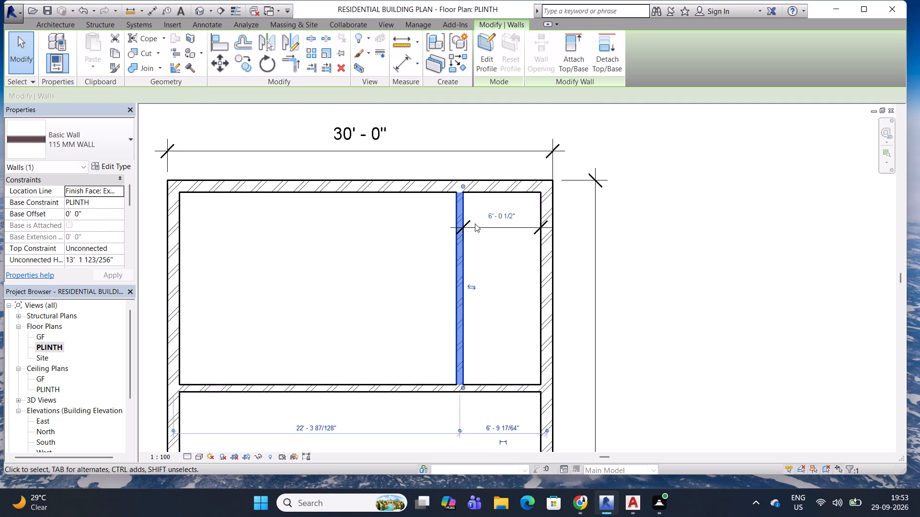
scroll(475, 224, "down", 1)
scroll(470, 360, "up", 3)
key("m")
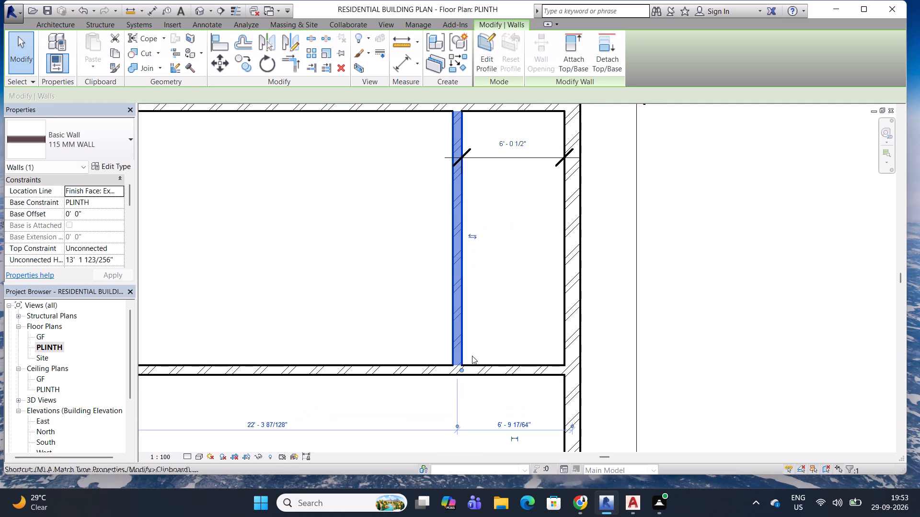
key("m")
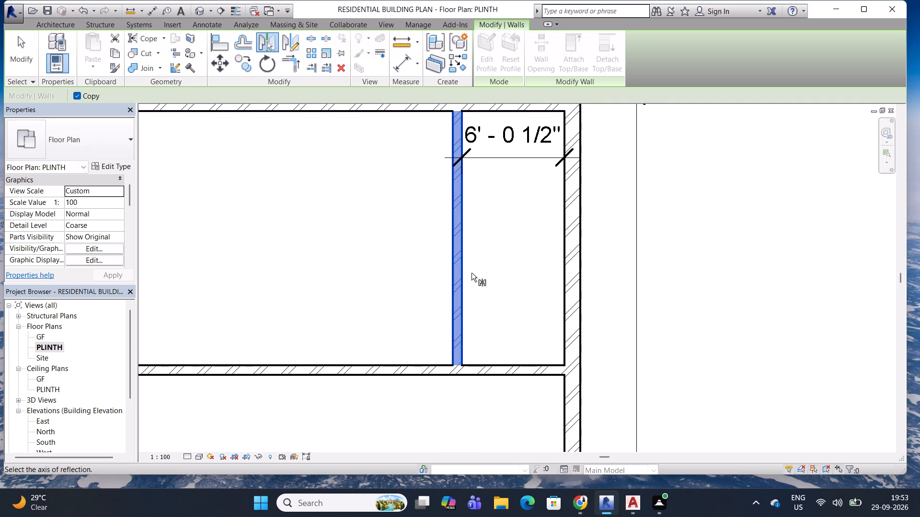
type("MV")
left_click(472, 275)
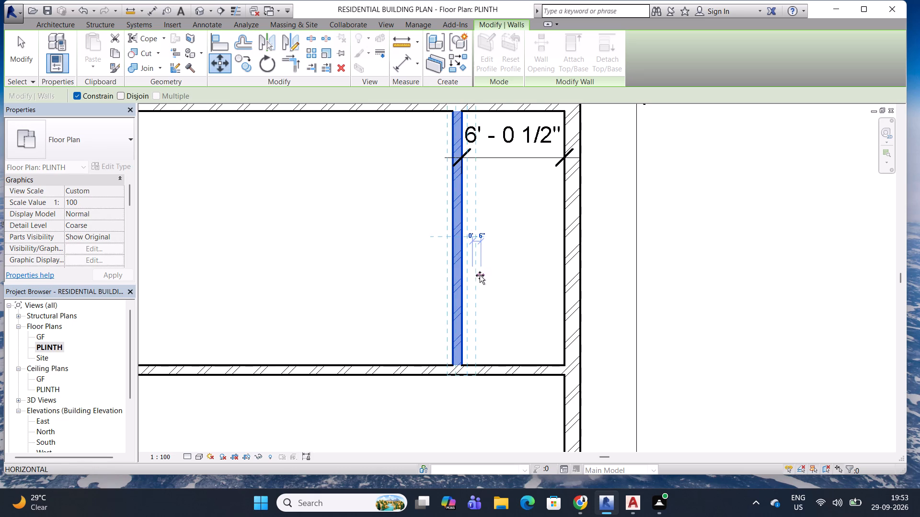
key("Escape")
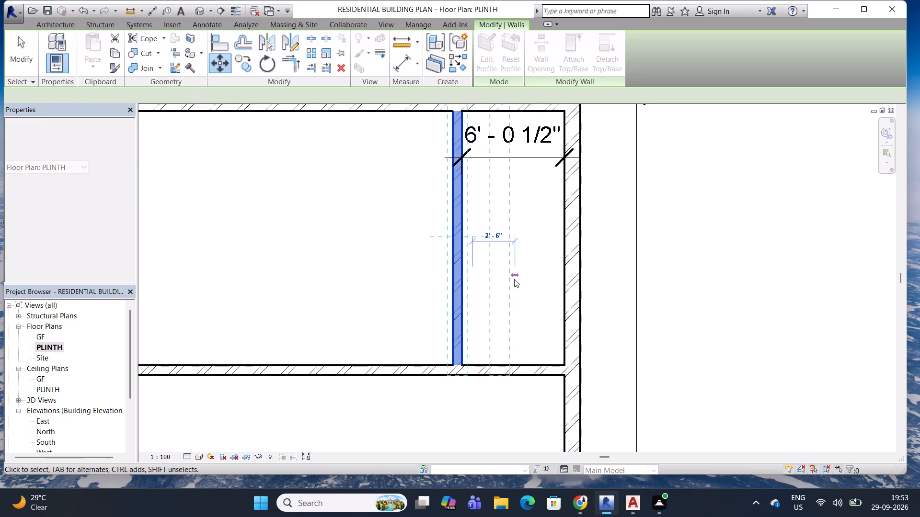
Shift the selected partition's temporary dimension witness lines to its east face and the outer wall's inner face.
scroll(504, 209, "down", 2)
middle_click_drag(511, 197, 471, 232)
middle_click_drag(476, 167, 472, 204)
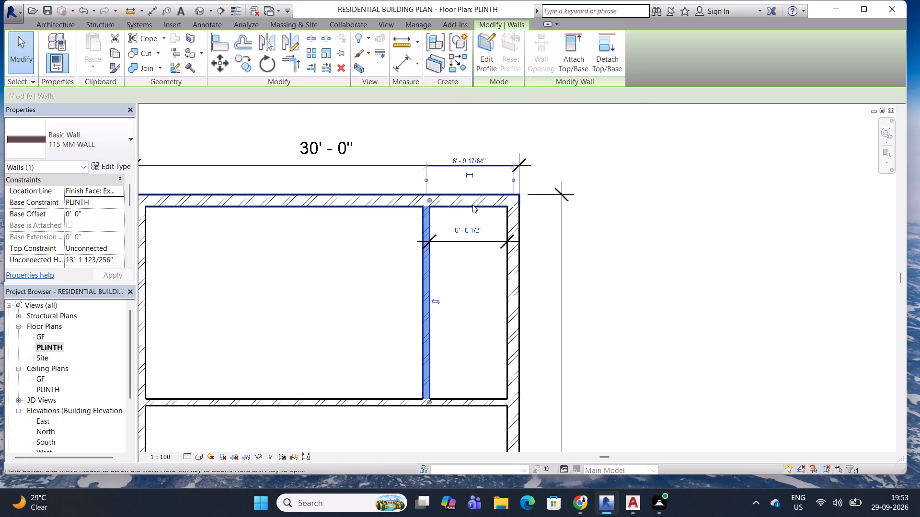
double_click(513, 180)
scroll(476, 169, "up", 4)
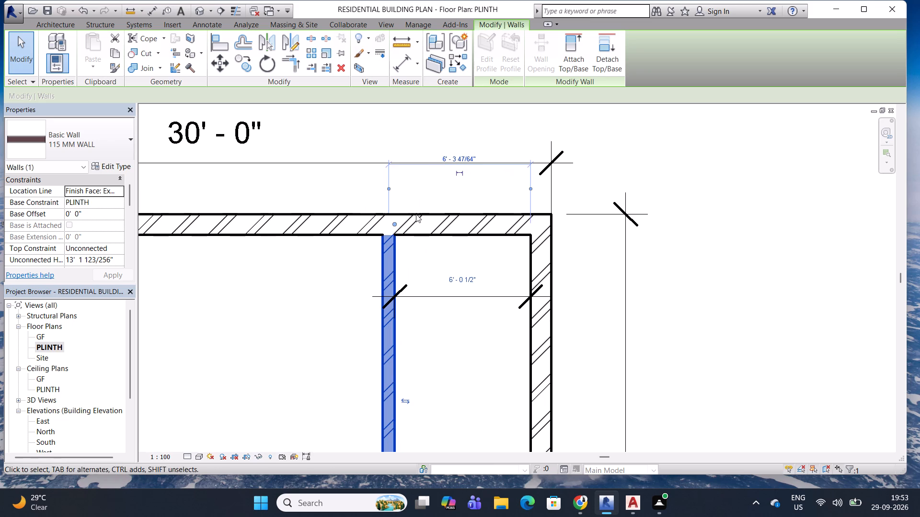
double_click(387, 190)
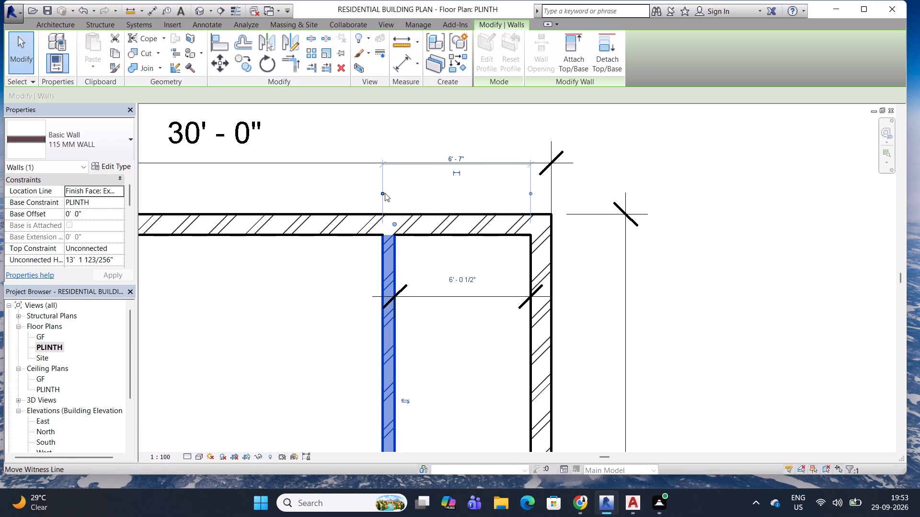
double_click(385, 193)
middle_click_drag(416, 267, 402, 205)
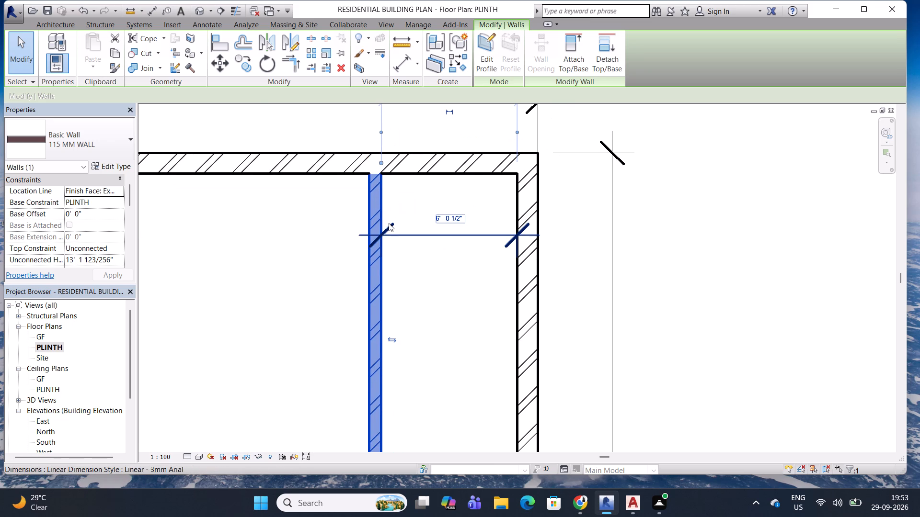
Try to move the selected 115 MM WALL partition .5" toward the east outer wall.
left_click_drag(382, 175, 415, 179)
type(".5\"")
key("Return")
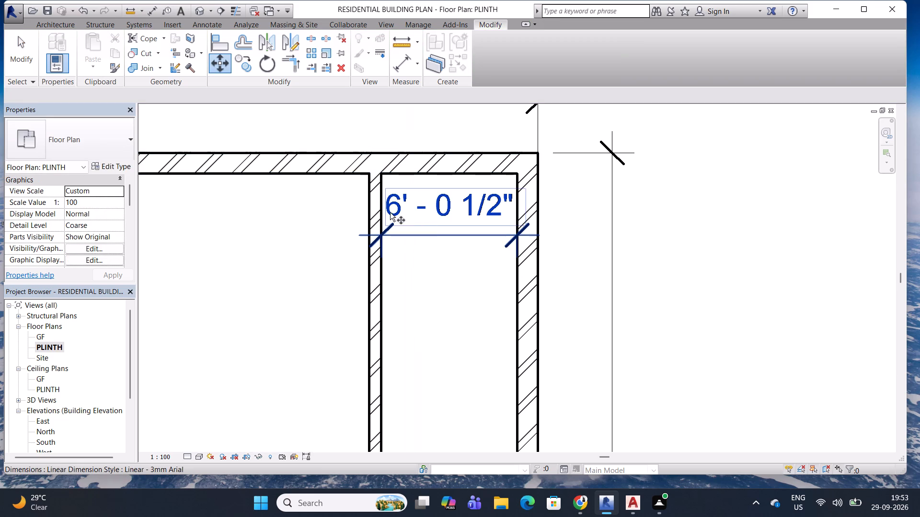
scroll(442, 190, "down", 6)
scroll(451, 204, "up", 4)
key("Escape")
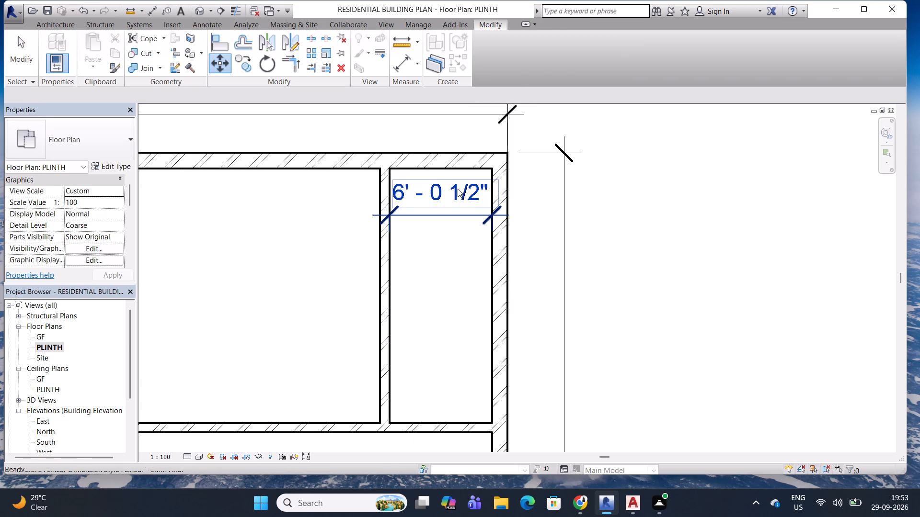
Measure the clear distance between the partition's east face and the east outer wall's inner face.
left_click(458, 184)
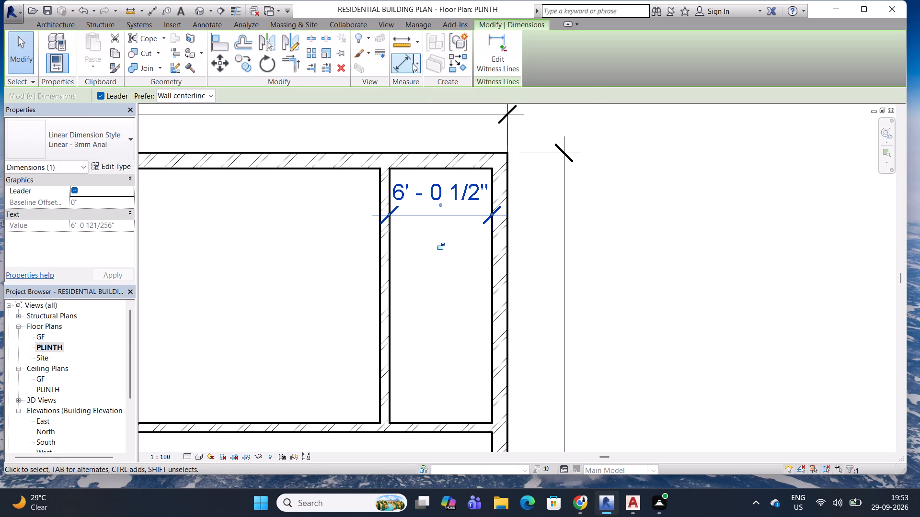
left_click(399, 37)
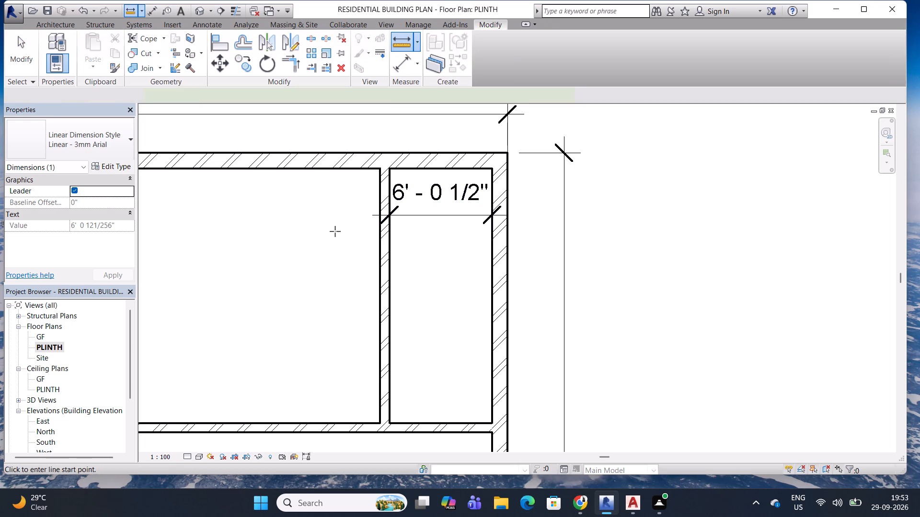
left_click(392, 245)
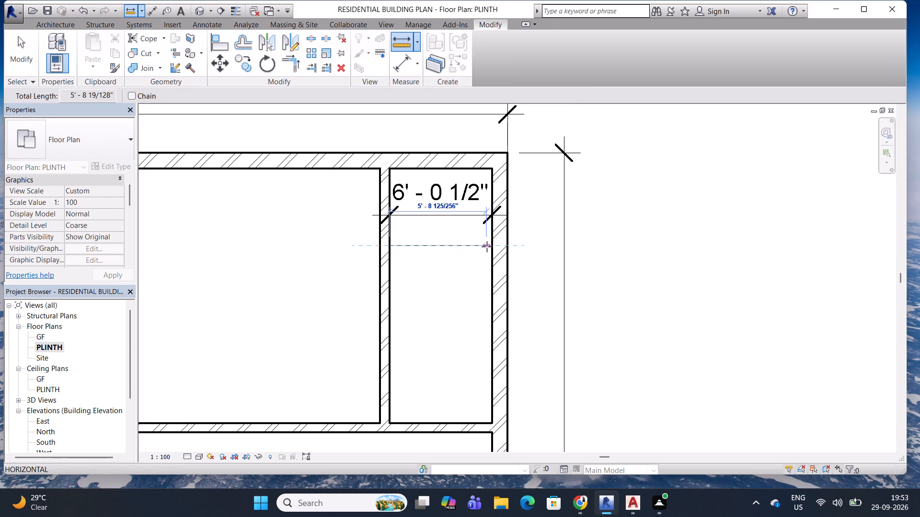
left_click(492, 247)
scroll(437, 240, "up", 4)
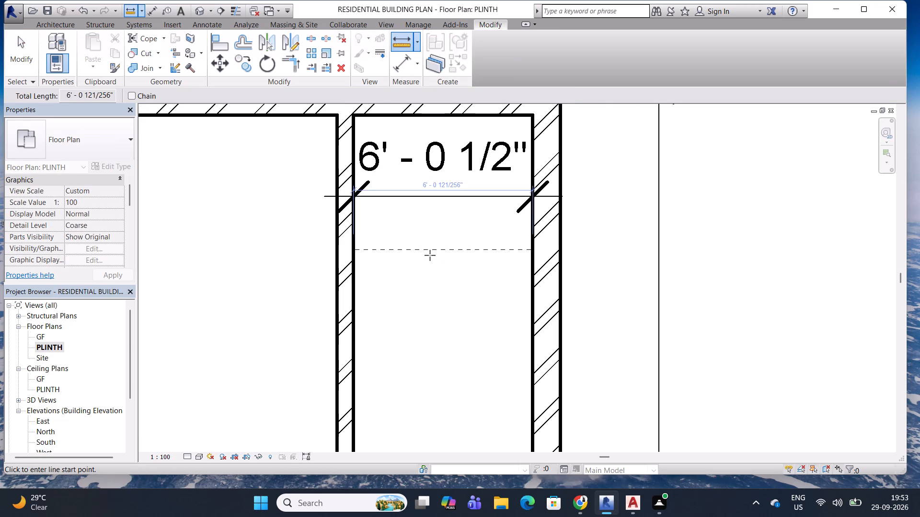
scroll(432, 247, "down", 5)
scroll(416, 214, "up", 5)
key("Escape")
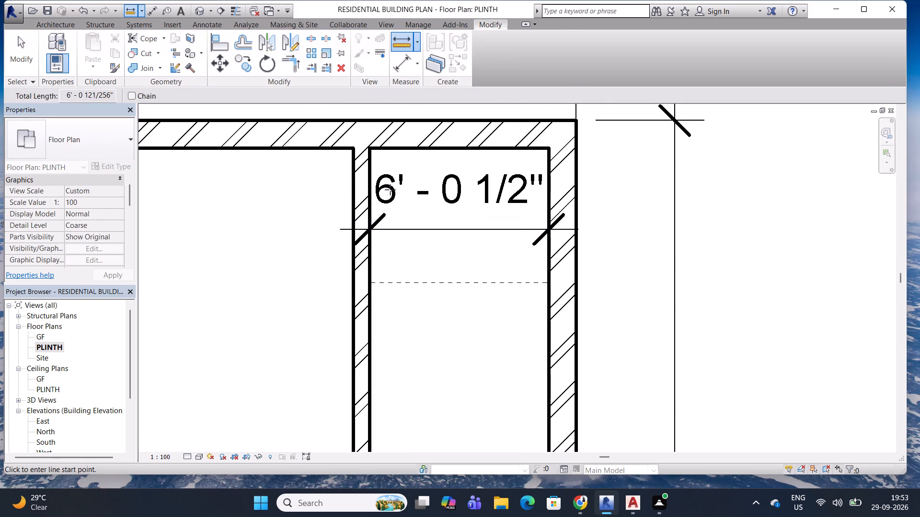
Delete the dimension between the partition and the east outer wall.
left_click(390, 188)
key("Escape")
key("Escape")
left_click(390, 189)
key("Delete")
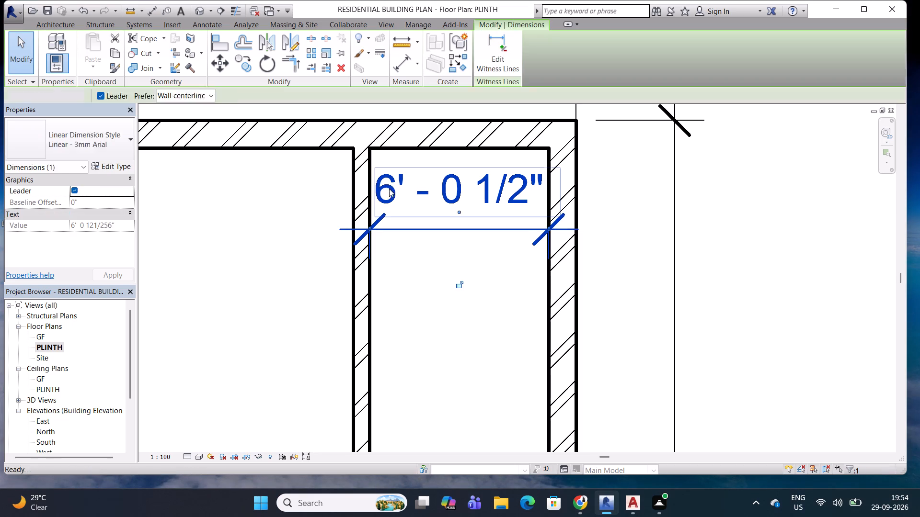
Measure the clear distance from the partition's east face to the outer wall's inner face again.
left_click(406, 62)
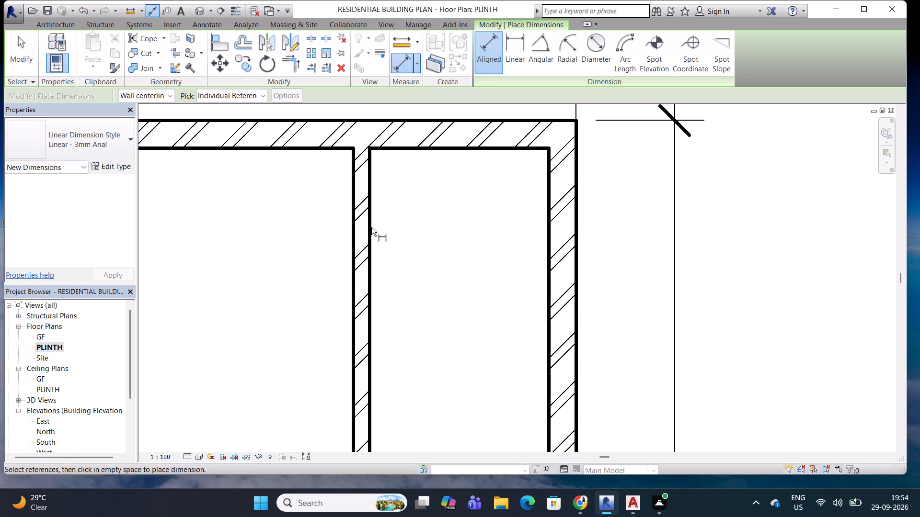
left_click(401, 41)
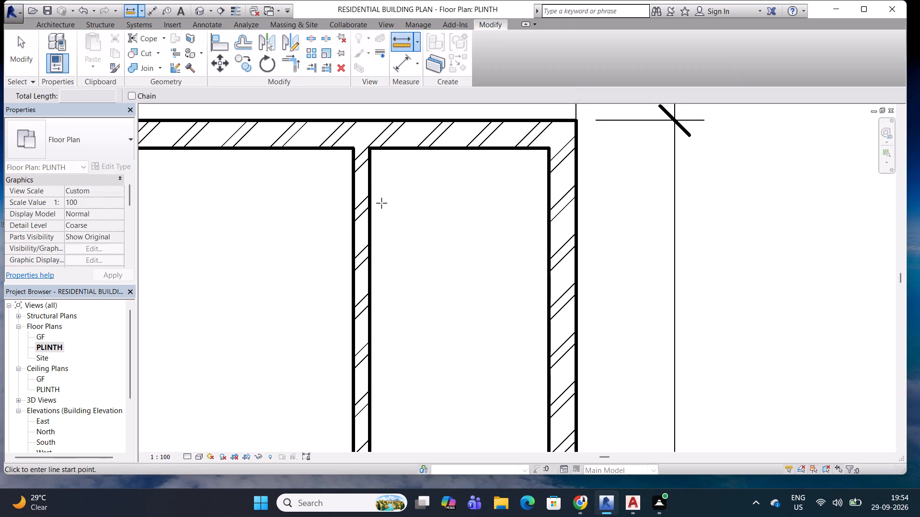
left_click(372, 209)
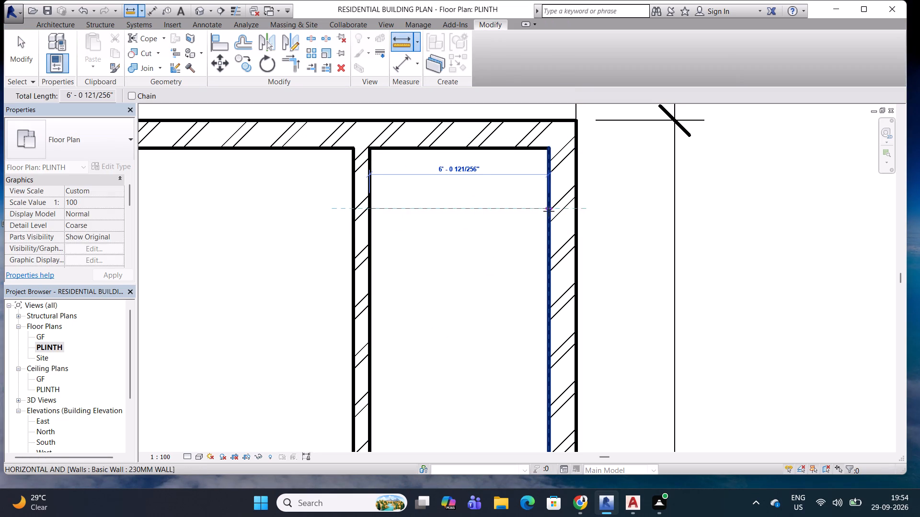
left_click(549, 211)
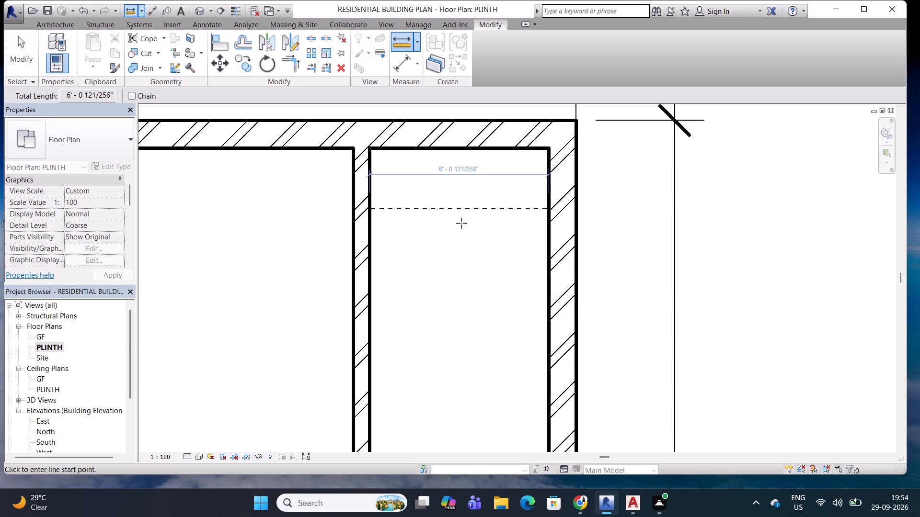
scroll(503, 219, "down", 5)
key("Escape")
key("Escape")
key("Escape")
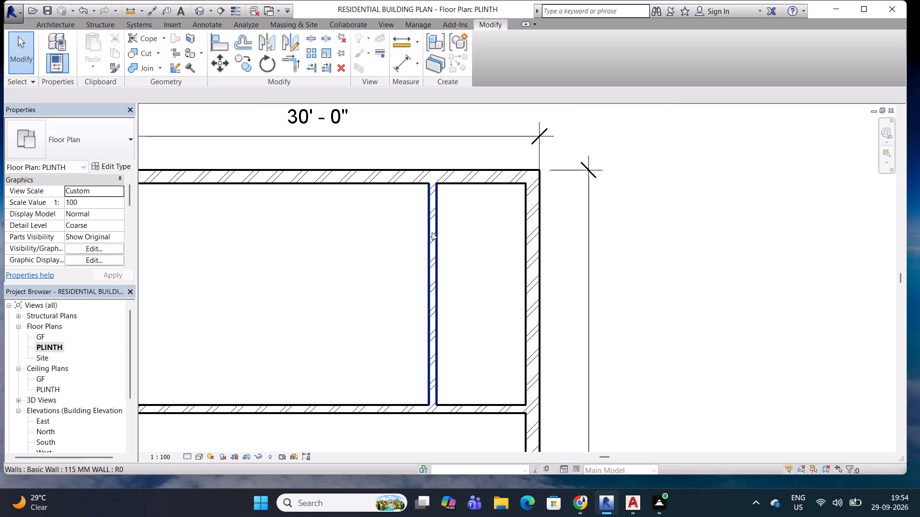
Delete the vertical 115 MM WALL partition near the east outer wall.
key("Escape")
left_click(432, 232)
key("Delete")
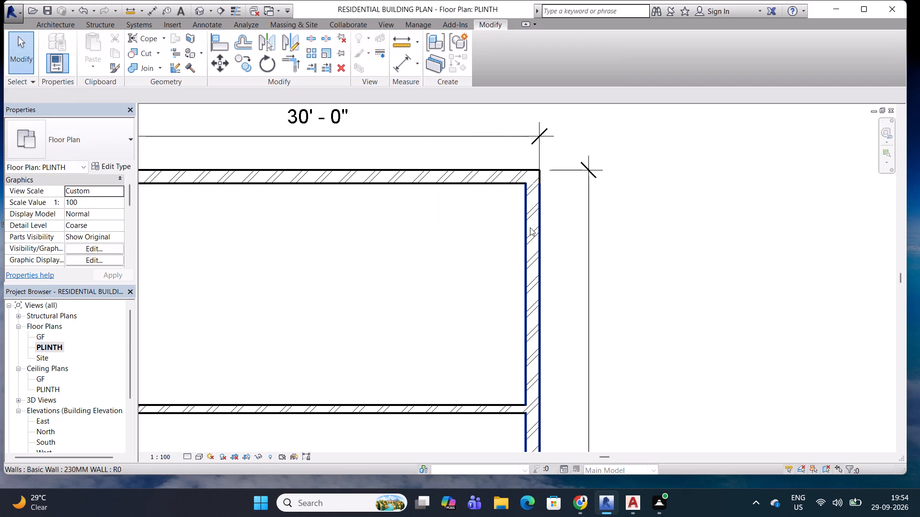
left_click(530, 227)
scroll(536, 227, "down", 6)
key("Escape")
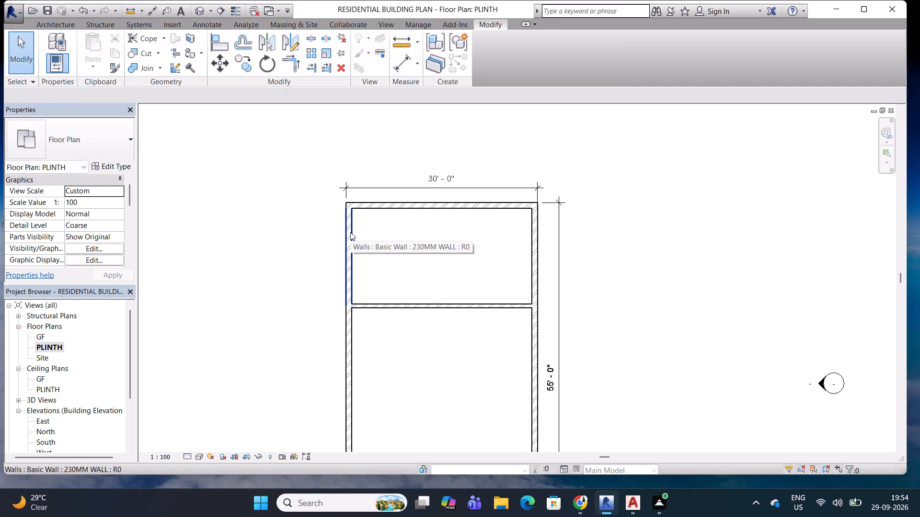
Offset a copy of the west outer wall 5' inward across the north room.
left_click(350, 232)
left_click(243, 37)
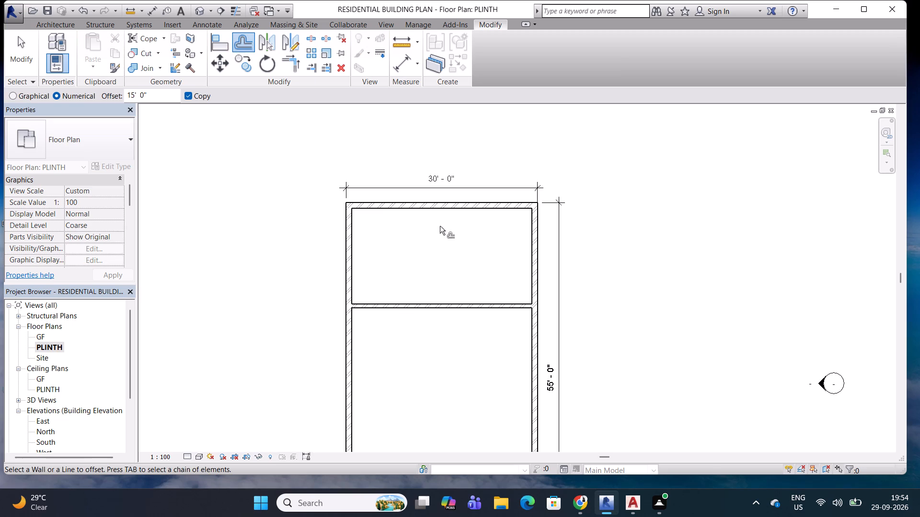
left_click_drag(159, 96, 124, 98)
type("5'")
key("Return")
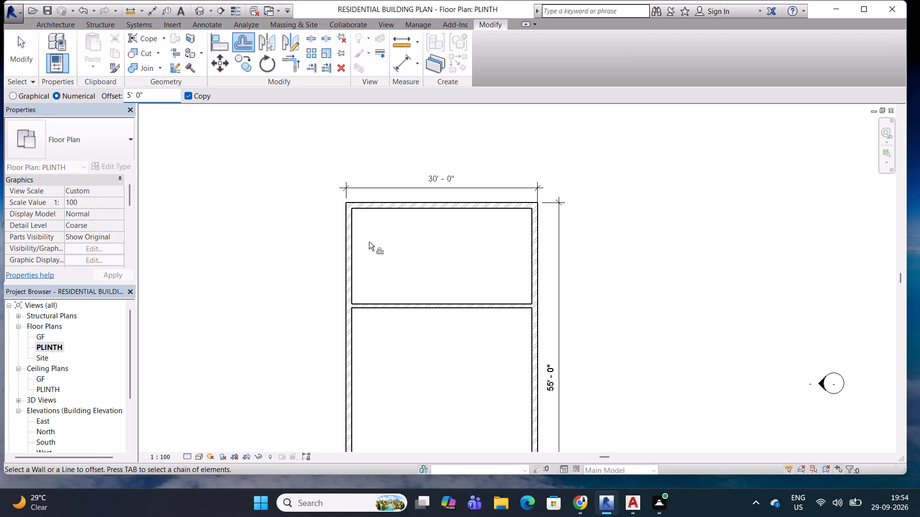
left_click(355, 243)
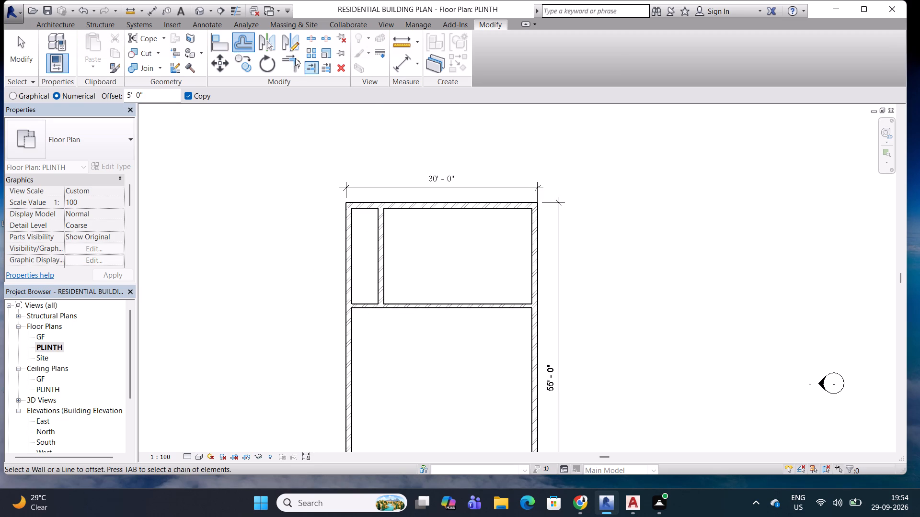
key("Escape")
key("Escape")
key("Escape")
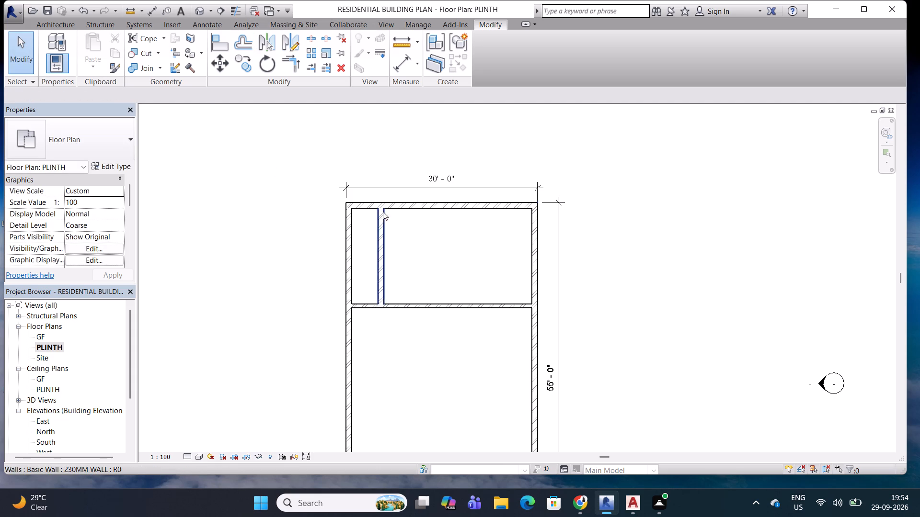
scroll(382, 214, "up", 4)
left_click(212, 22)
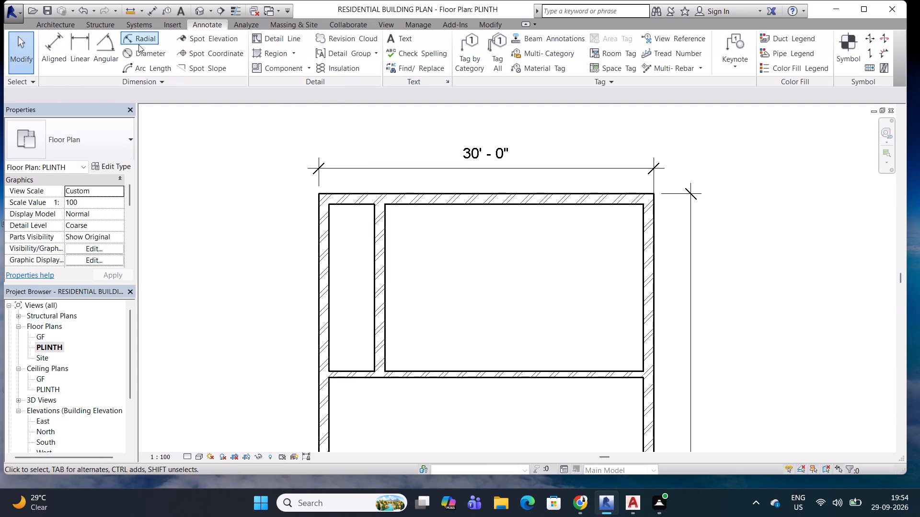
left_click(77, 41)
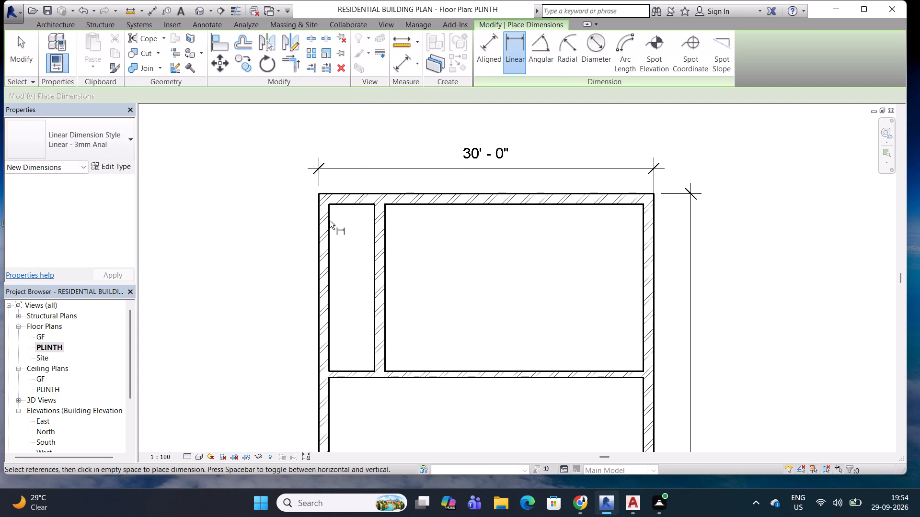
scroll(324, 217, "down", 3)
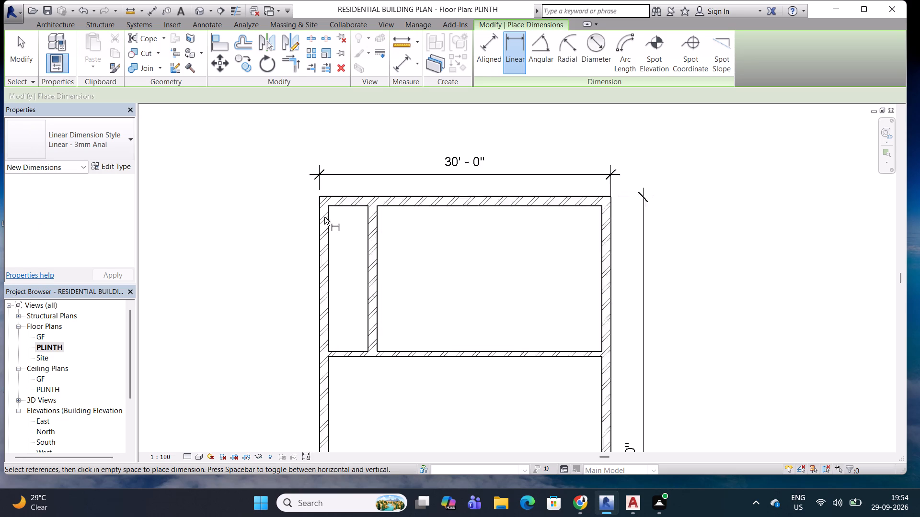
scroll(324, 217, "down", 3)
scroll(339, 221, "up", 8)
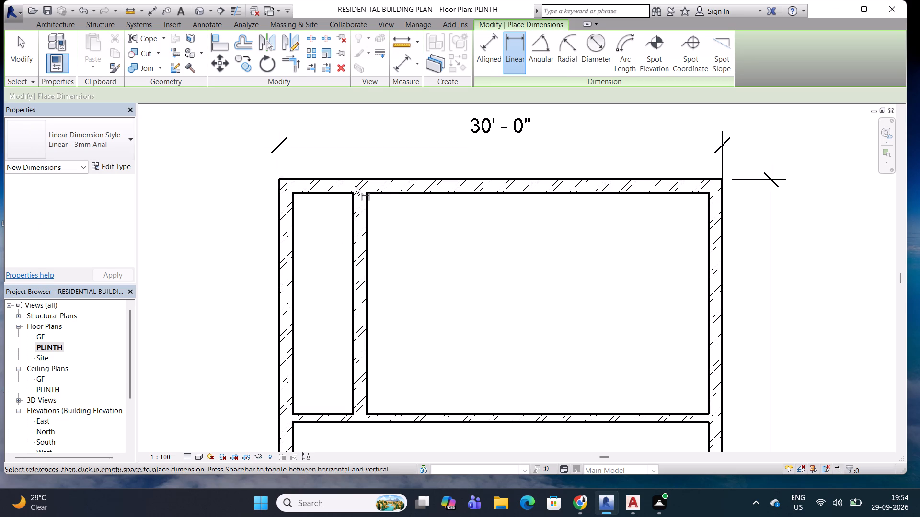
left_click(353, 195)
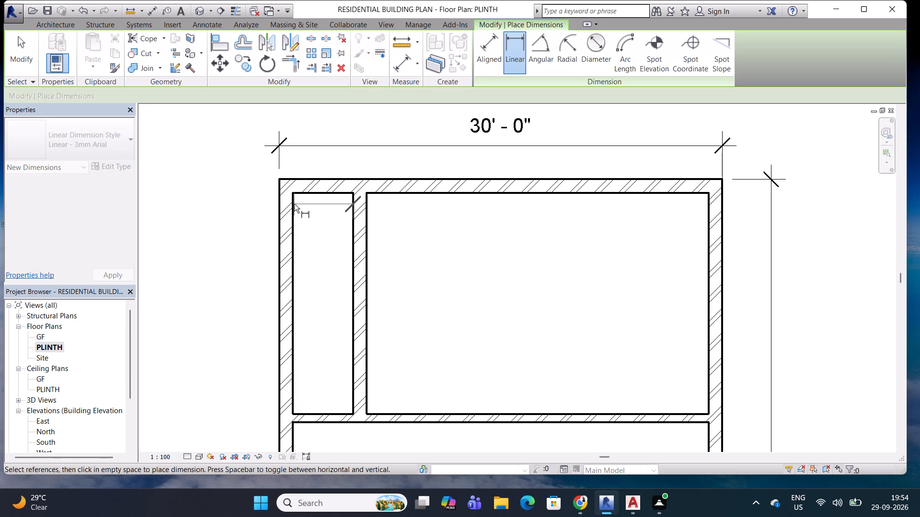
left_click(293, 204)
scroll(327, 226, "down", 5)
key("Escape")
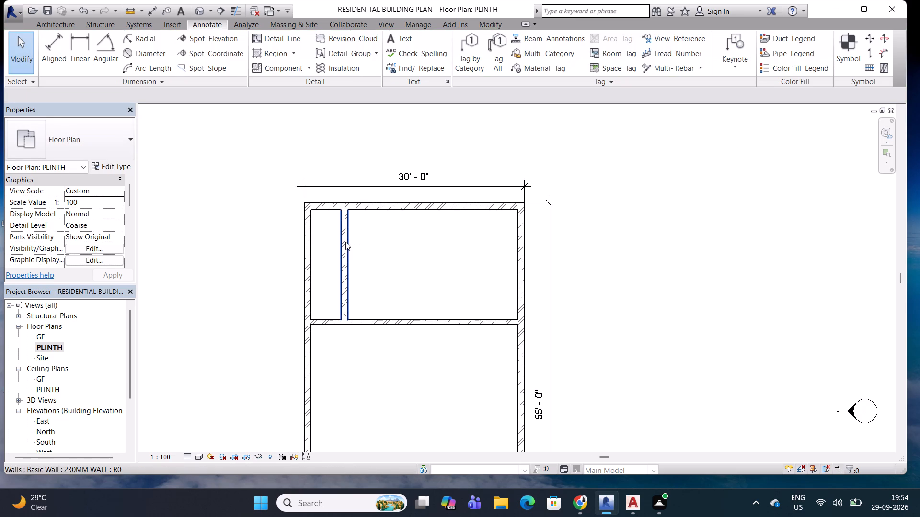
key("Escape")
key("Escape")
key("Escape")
Shift the new wall's temporary dimension witness lines to its west face and the west outer wall's inner face.
left_click(345, 242)
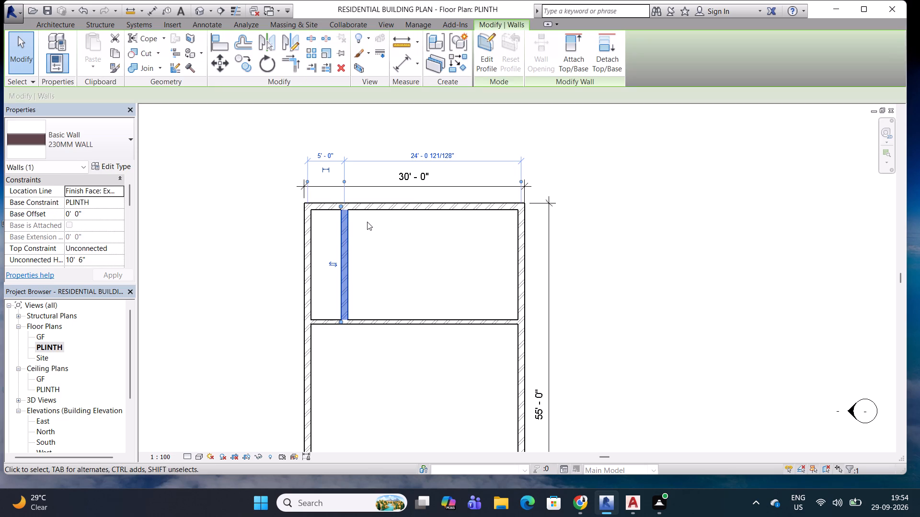
scroll(359, 219, "up", 3)
double_click(337, 161)
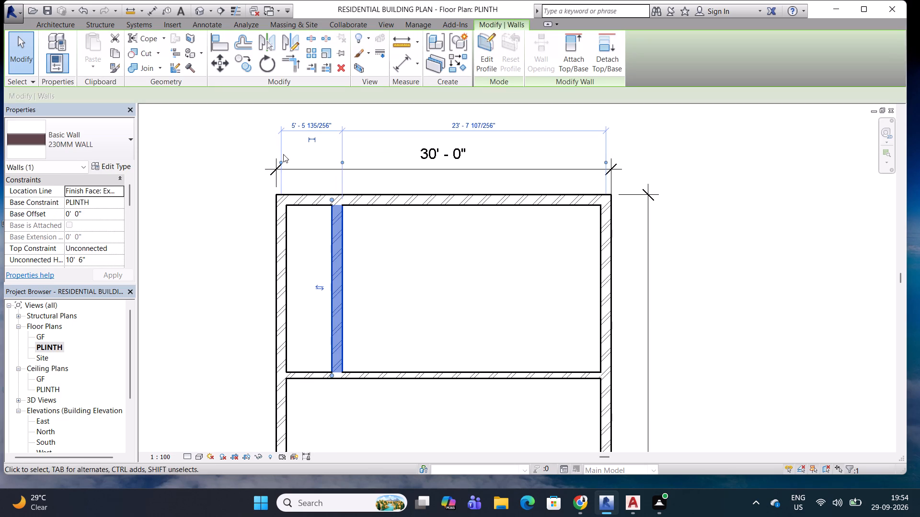
double_click(341, 163)
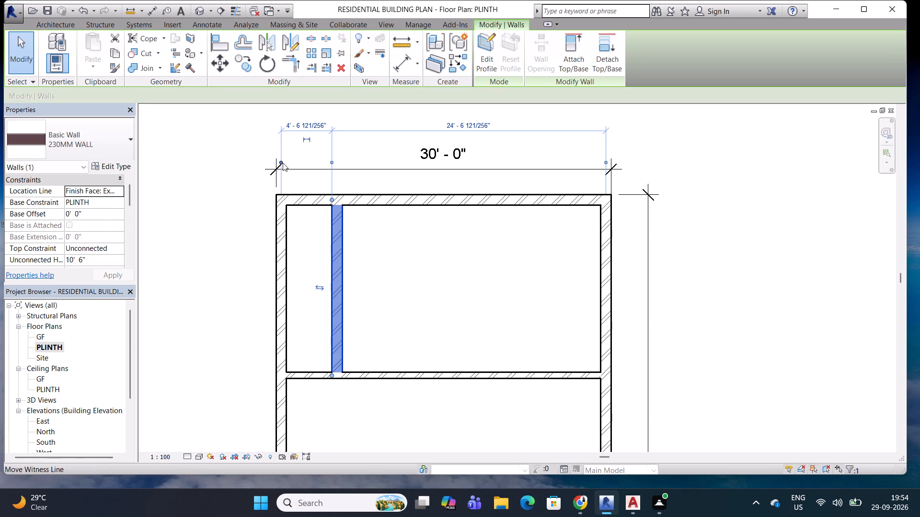
double_click(281, 163)
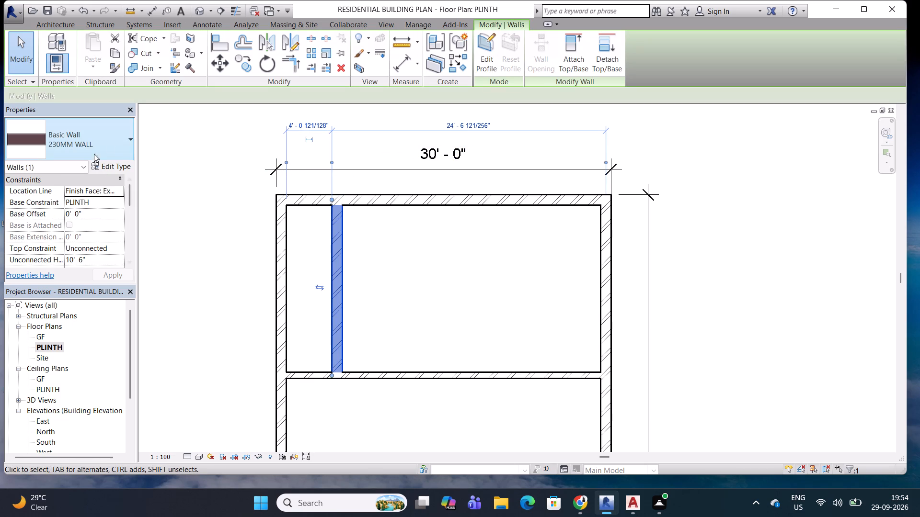
Change the new interior wall's type to 115 MM WALL.
left_click(127, 139)
left_click(86, 202)
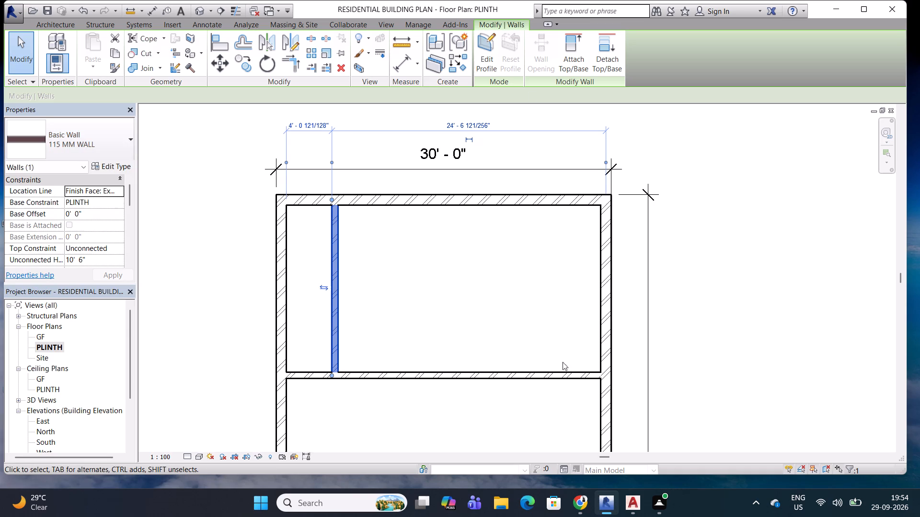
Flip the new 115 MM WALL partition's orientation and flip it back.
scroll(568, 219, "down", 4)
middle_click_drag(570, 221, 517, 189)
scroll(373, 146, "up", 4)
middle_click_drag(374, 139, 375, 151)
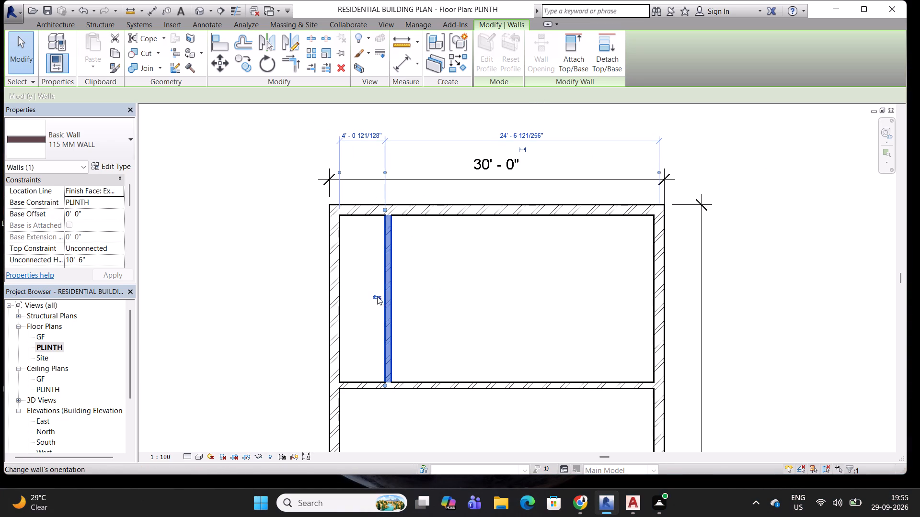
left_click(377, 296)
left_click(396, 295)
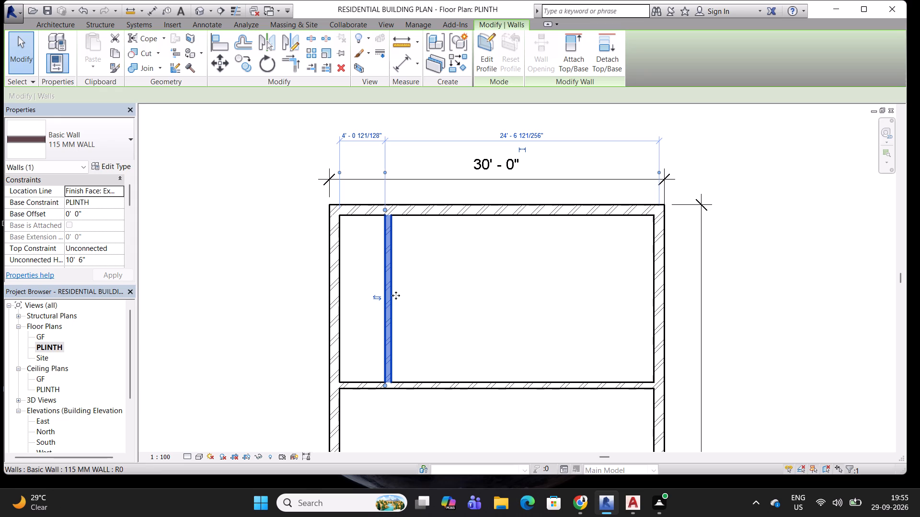
Set the clear distance between the west outer wall's inner face and the new 115 MM WALL partition to 5'.
left_click(361, 138)
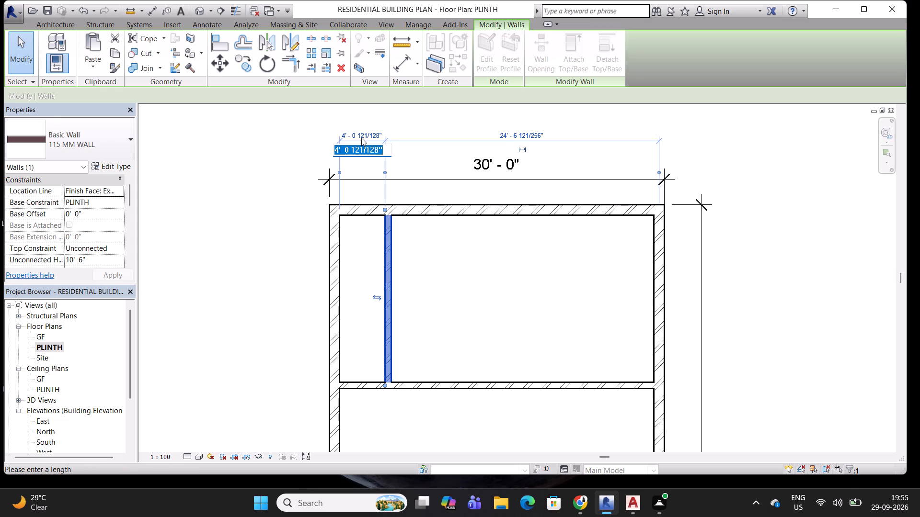
key("4")
key("BackSpace")
type("5'")
key("Return")
left_click(471, 275)
scroll(448, 285, "down", 2)
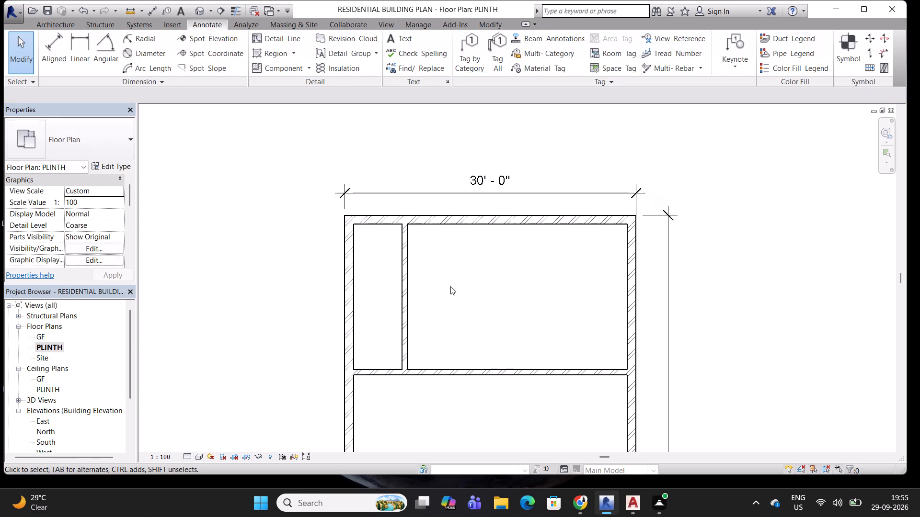
middle_click_drag(450, 286, 442, 274)
key("Escape")
key("Escape")
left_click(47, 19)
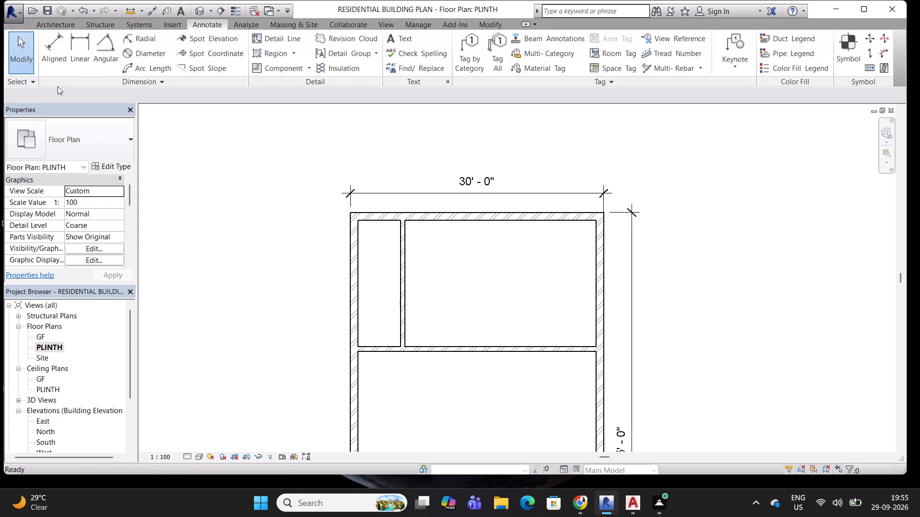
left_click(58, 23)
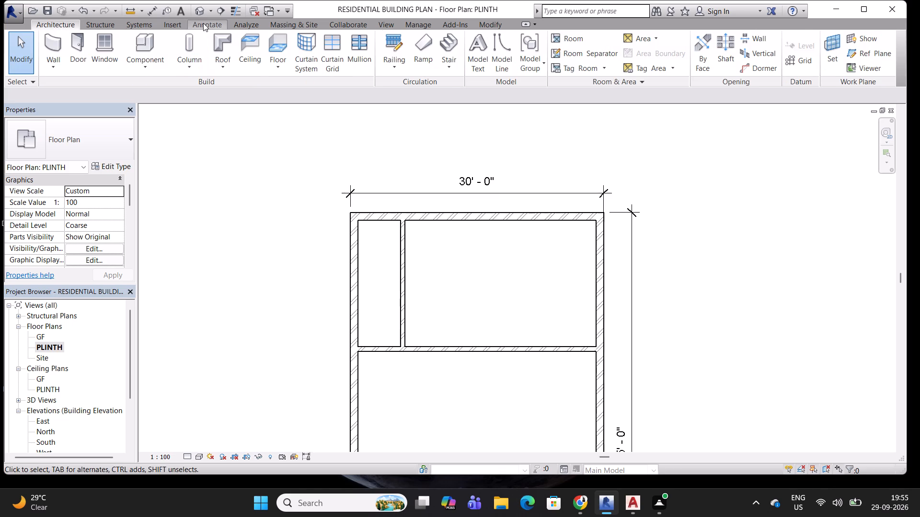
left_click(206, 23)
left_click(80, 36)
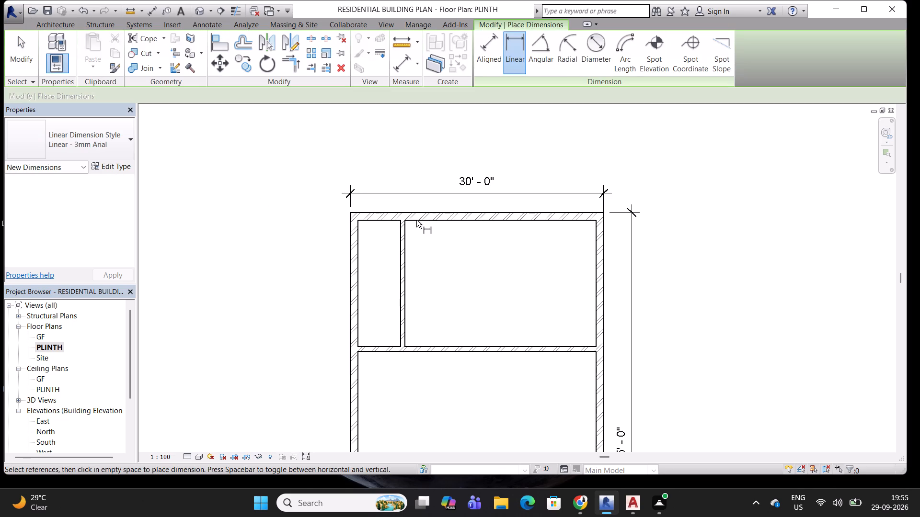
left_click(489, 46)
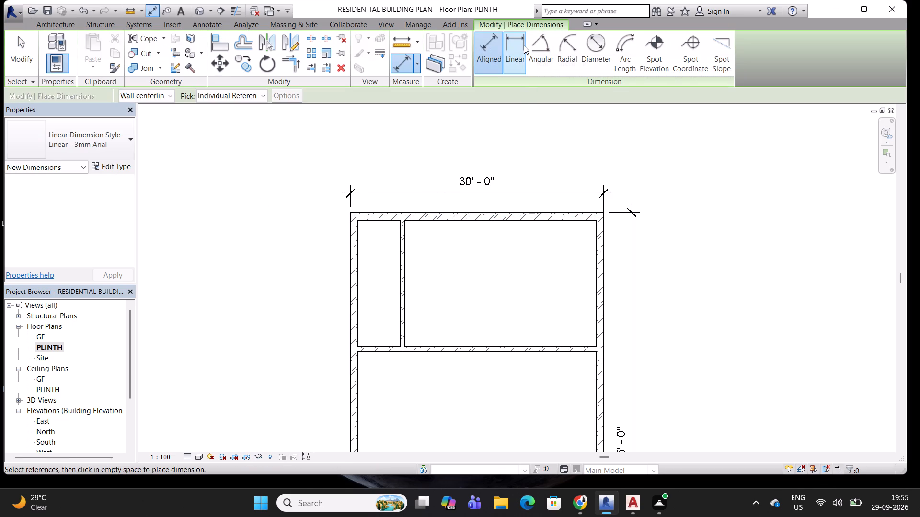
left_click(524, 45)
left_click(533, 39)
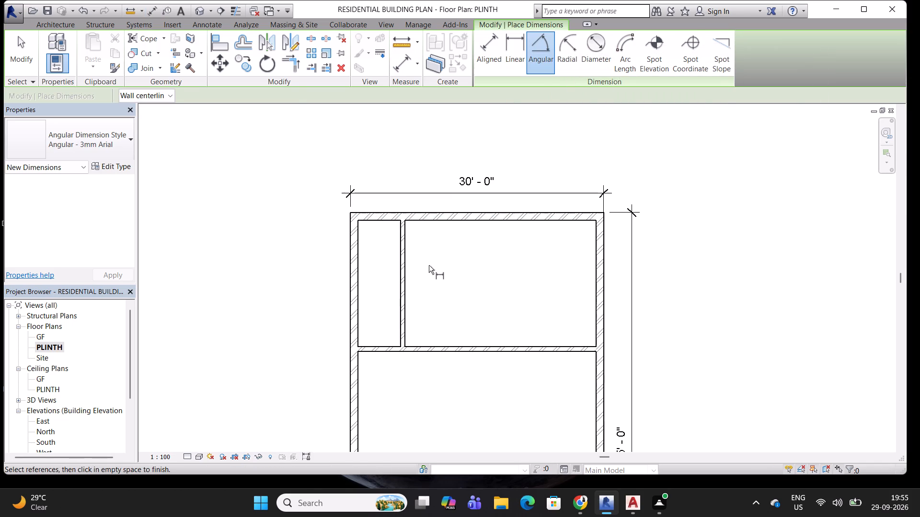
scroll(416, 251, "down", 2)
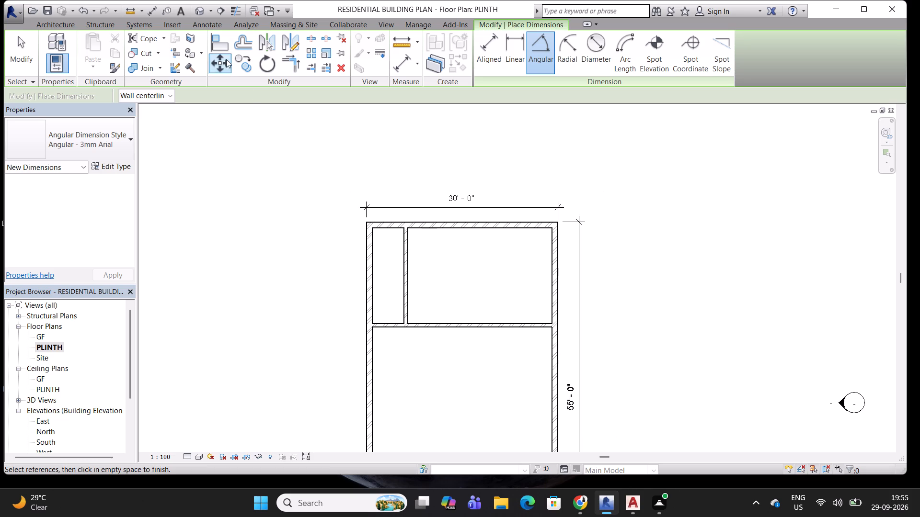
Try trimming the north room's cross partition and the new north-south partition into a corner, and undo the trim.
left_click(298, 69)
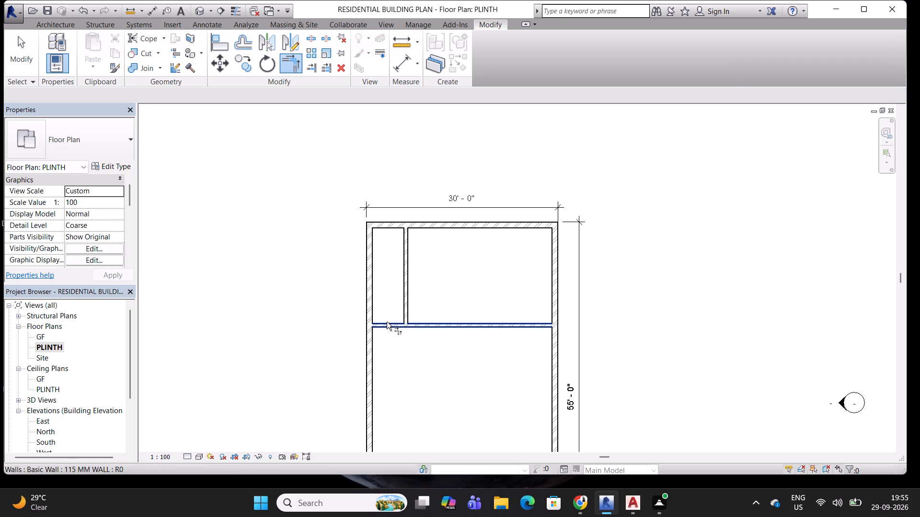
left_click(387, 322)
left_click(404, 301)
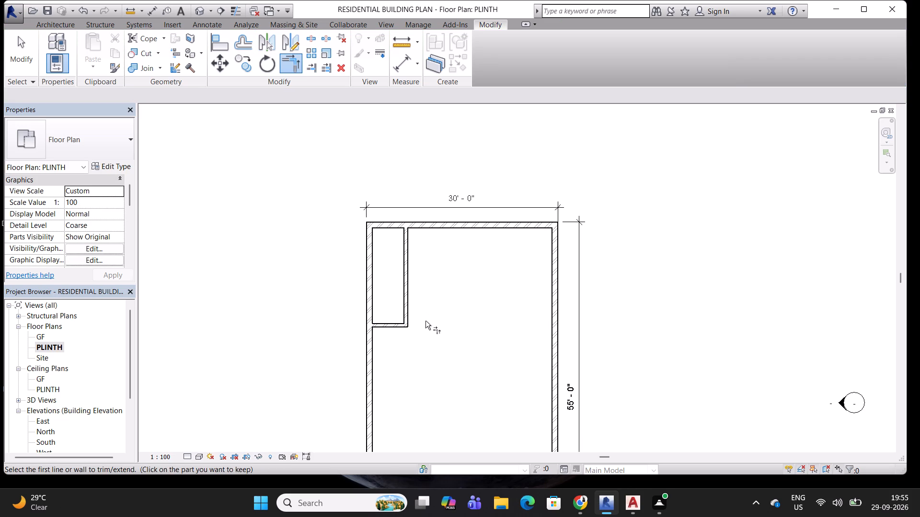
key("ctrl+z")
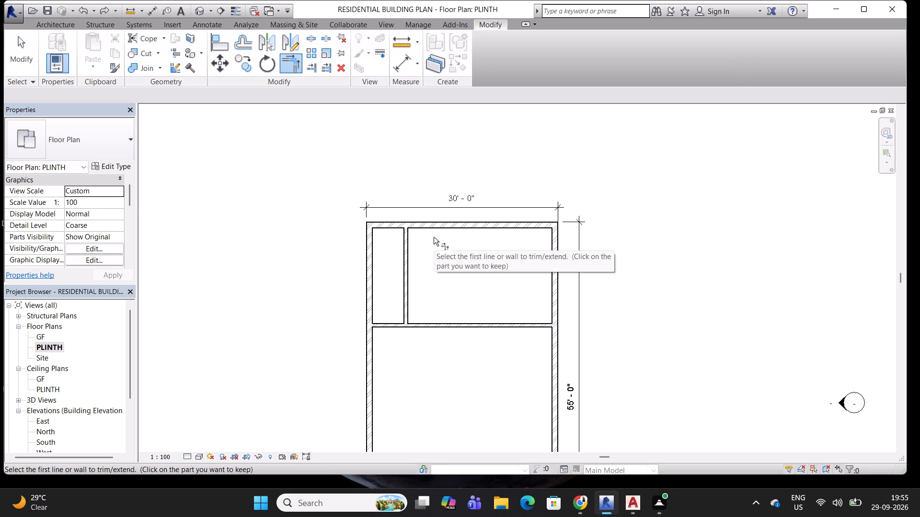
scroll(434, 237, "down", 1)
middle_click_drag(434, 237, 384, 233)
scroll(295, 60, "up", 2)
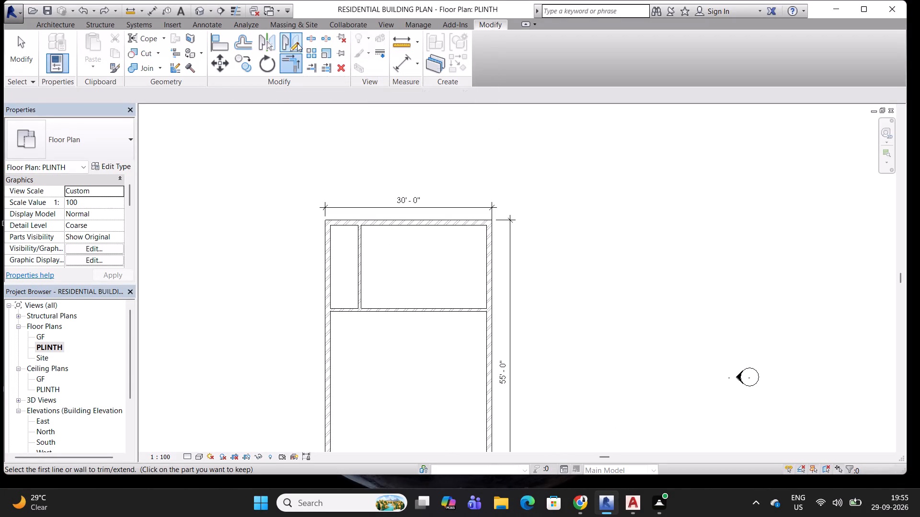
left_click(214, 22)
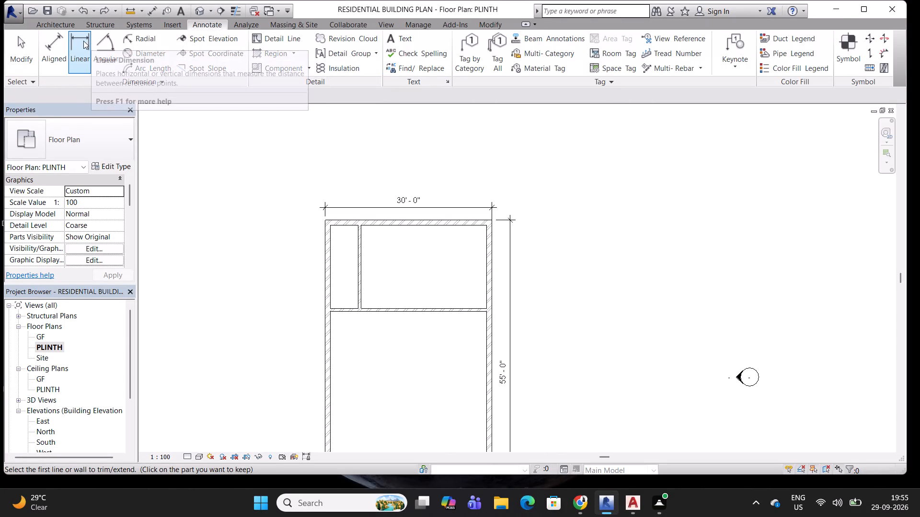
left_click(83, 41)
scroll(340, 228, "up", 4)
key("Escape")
Check the north rooms' clear depth by shifting the cross partition's temporary dimension witness lines to the facing wall faces.
left_click(335, 218)
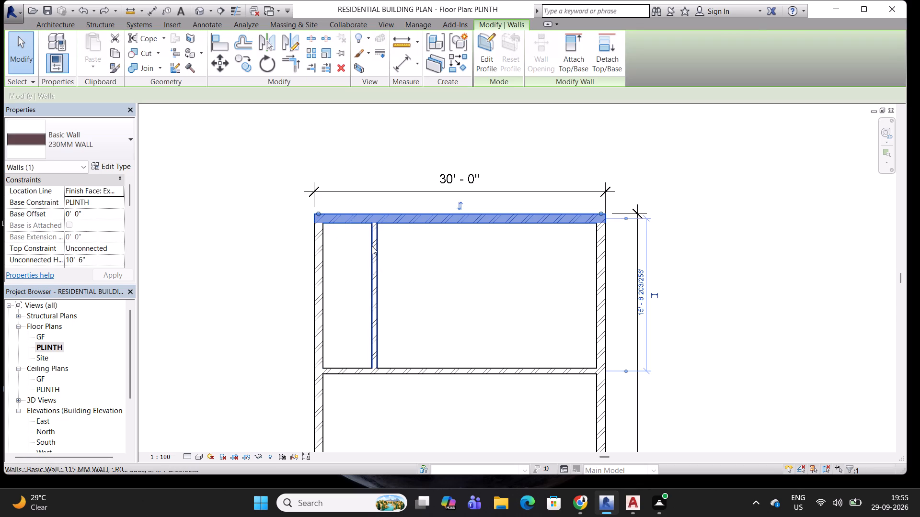
key("Escape")
left_click(372, 246)
key("Escape")
left_click(352, 372)
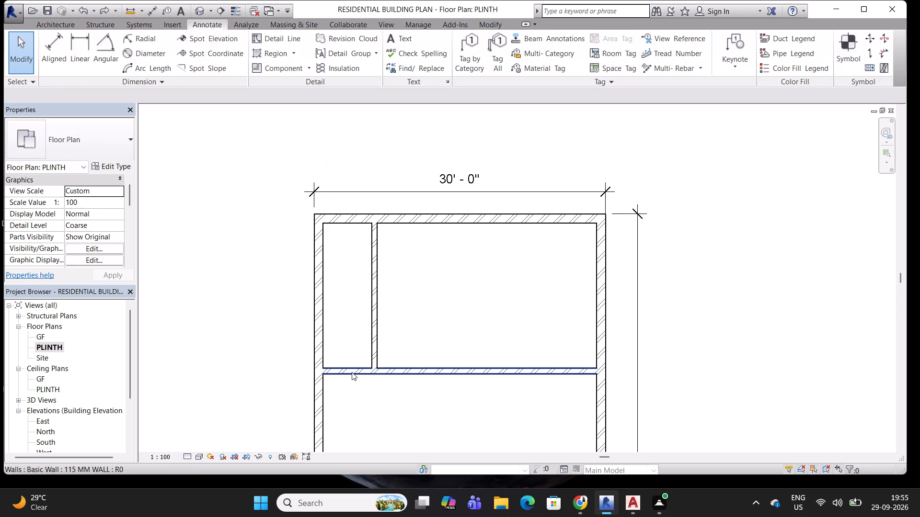
double_click(294, 370)
double_click(294, 371)
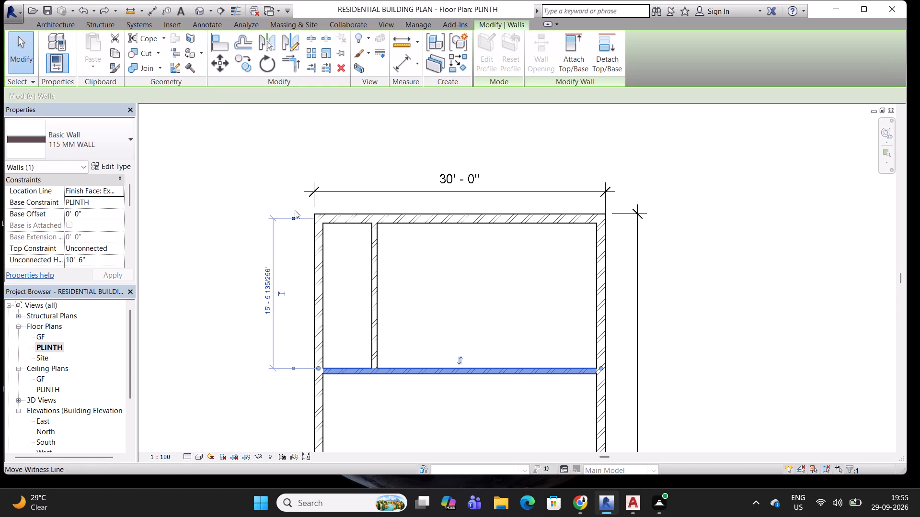
double_click(294, 219)
scroll(395, 281, "down", 2)
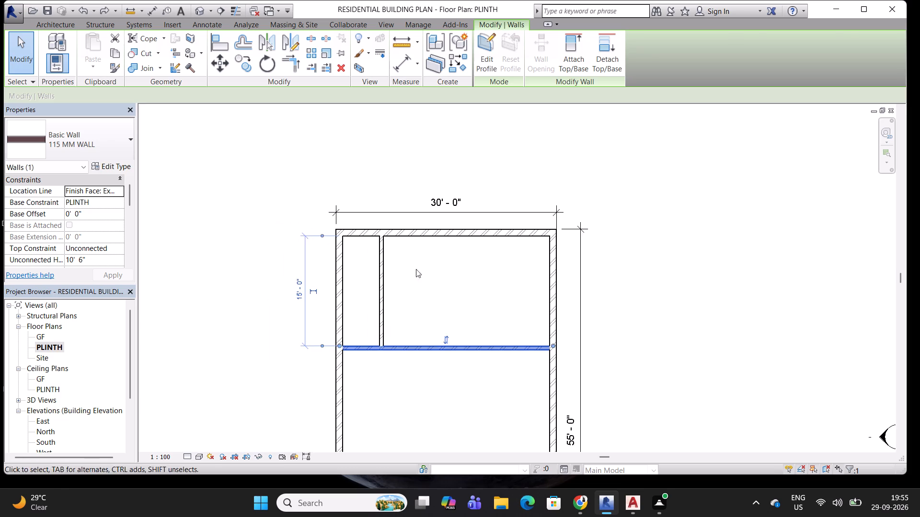
middle_click_drag(429, 262, 409, 178)
key("Escape")
key("Escape")
Save the project.
key("ctrl+s")
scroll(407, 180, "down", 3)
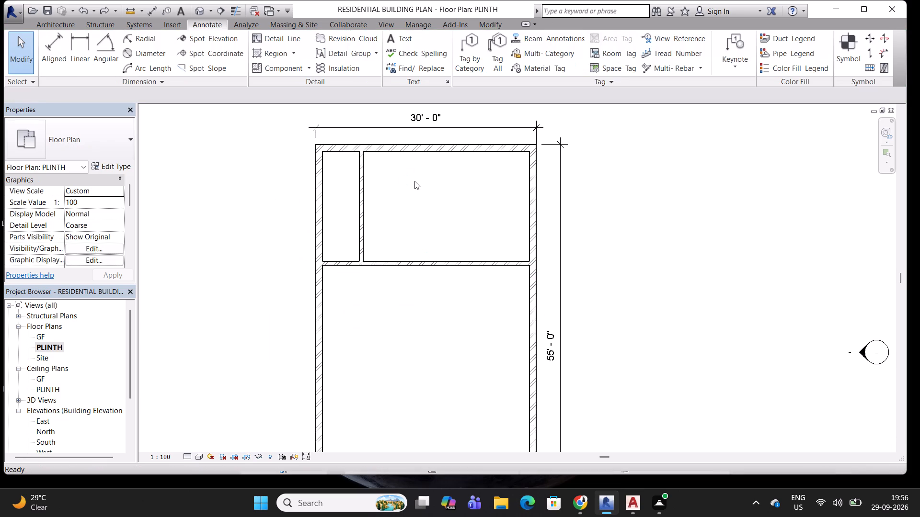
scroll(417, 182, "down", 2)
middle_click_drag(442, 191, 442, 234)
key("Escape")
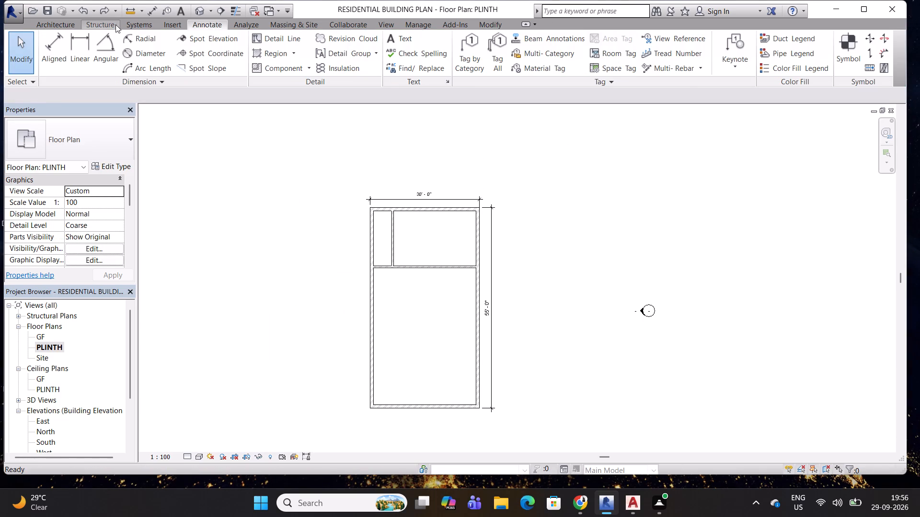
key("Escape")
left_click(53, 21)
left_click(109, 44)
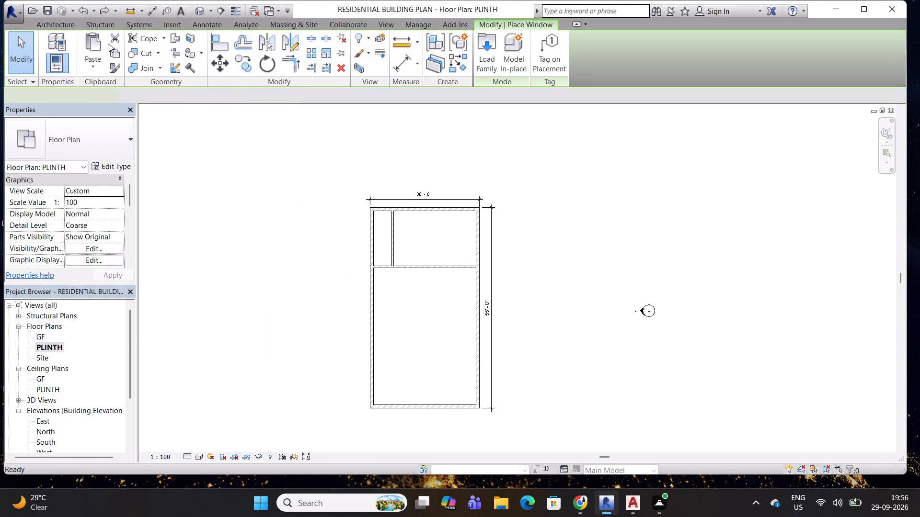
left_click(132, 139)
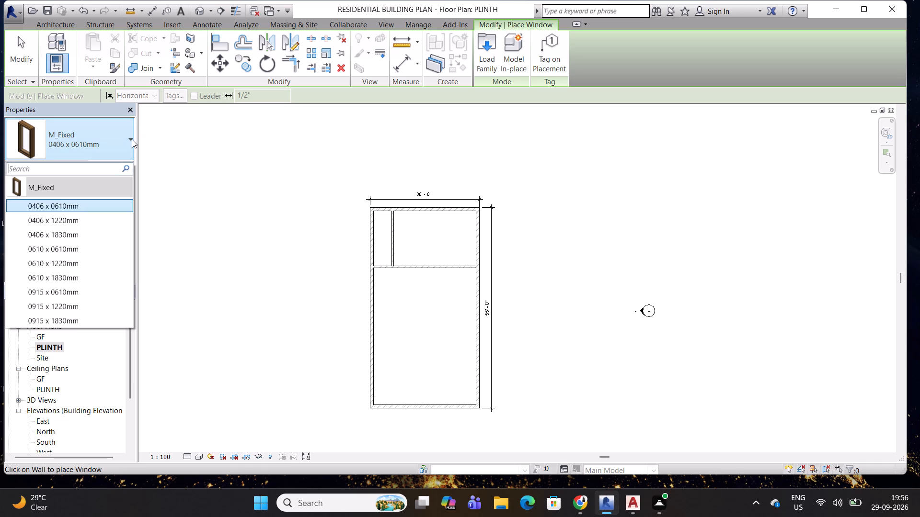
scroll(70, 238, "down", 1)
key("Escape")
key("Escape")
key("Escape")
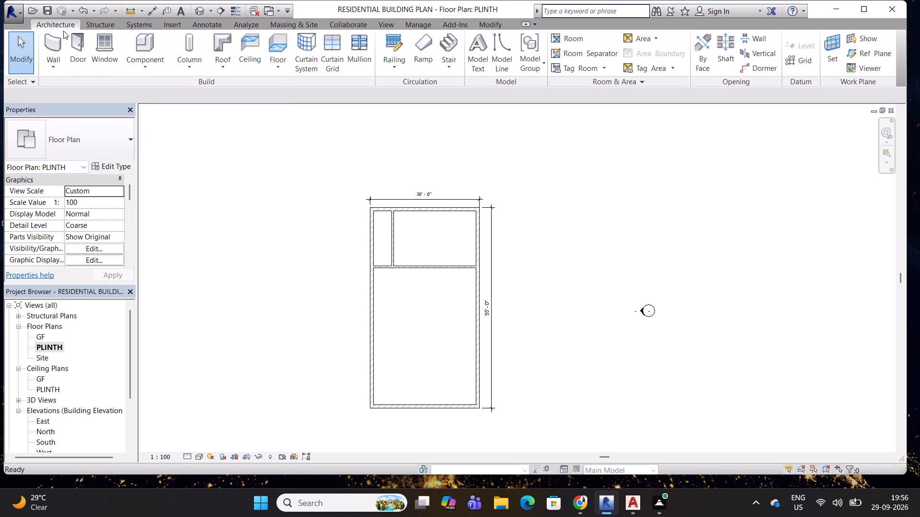
Save the project again.
scroll(389, 235, "up", 7)
middle_click_drag(406, 235, 395, 216)
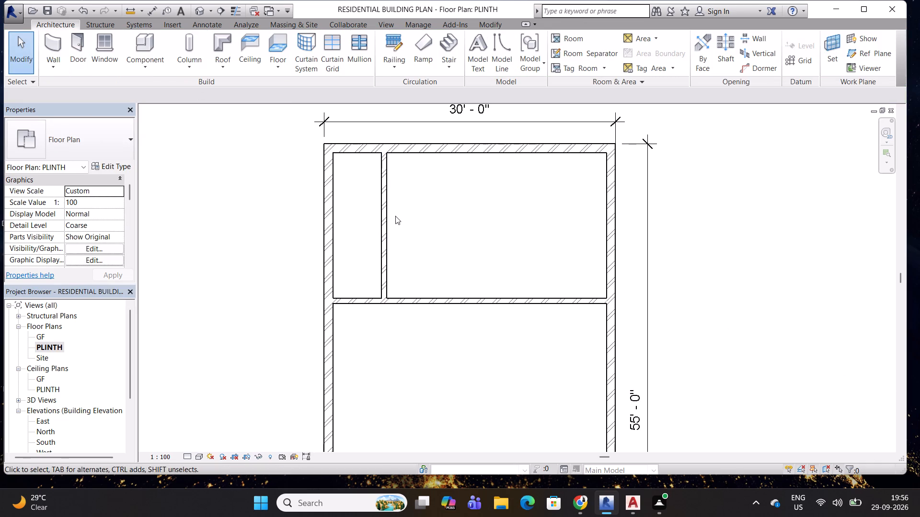
key("ctrl+s")
Start placing a door and choose the M_Single-Flush 0762 x 2032mm type.
scroll(406, 215, "down", 5)
middle_click_drag(462, 213, 390, 198)
scroll(456, 252, "up", 2)
middle_click_drag(395, 238, 436, 247)
middle_click_drag(344, 214, 358, 219)
left_click(80, 51)
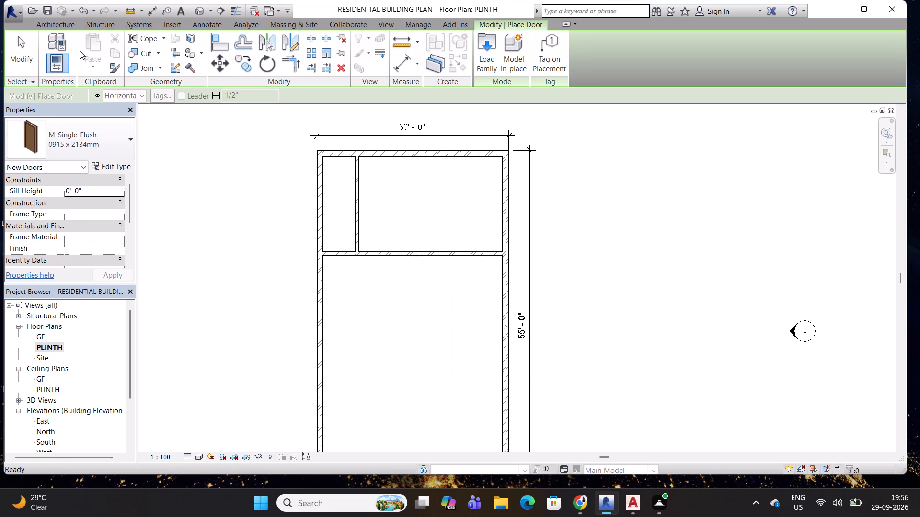
left_click(130, 137)
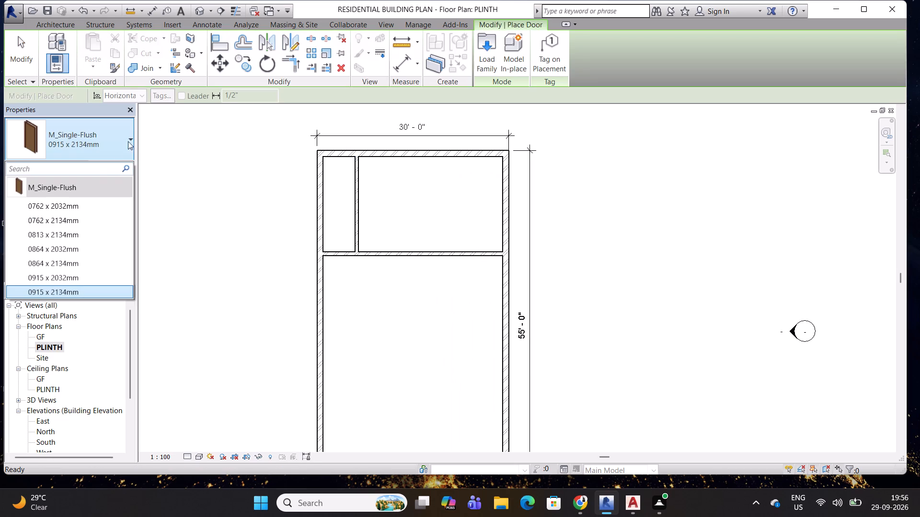
left_click(69, 207)
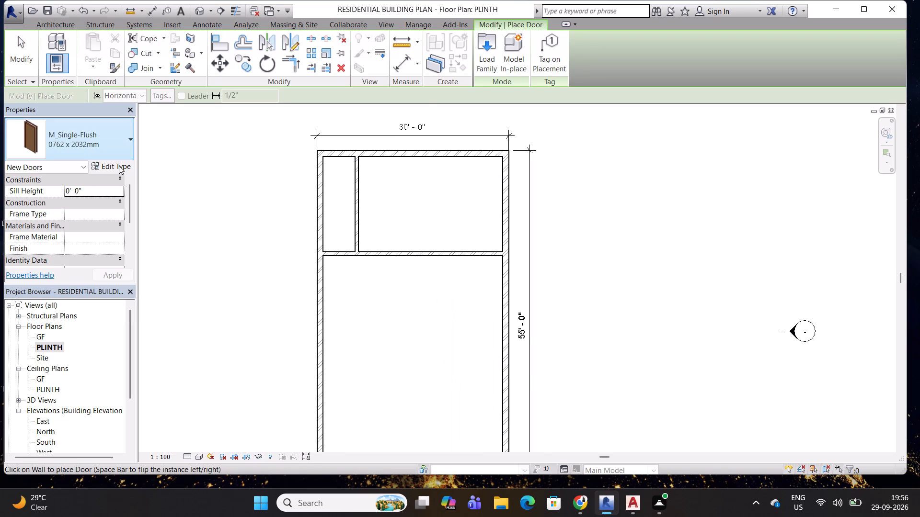
Open the type properties of the M_Single-Flush 0762 x 2032mm door.
left_click(119, 166)
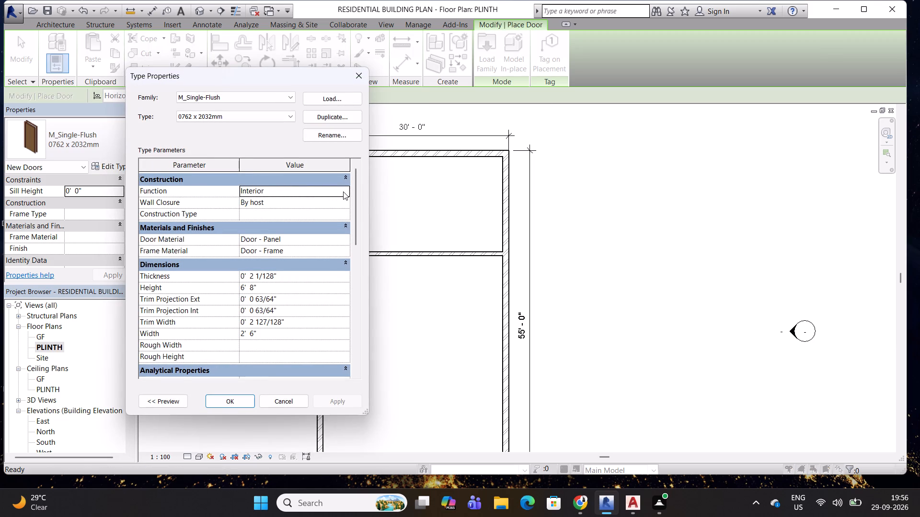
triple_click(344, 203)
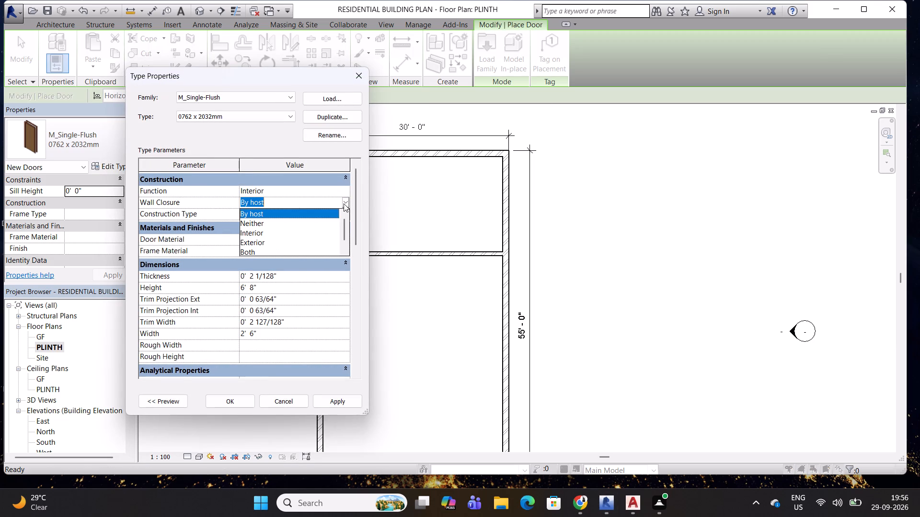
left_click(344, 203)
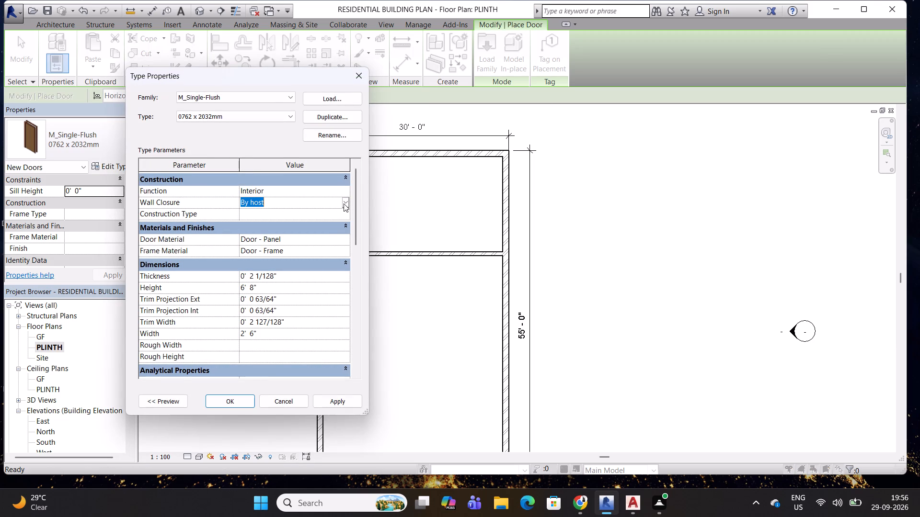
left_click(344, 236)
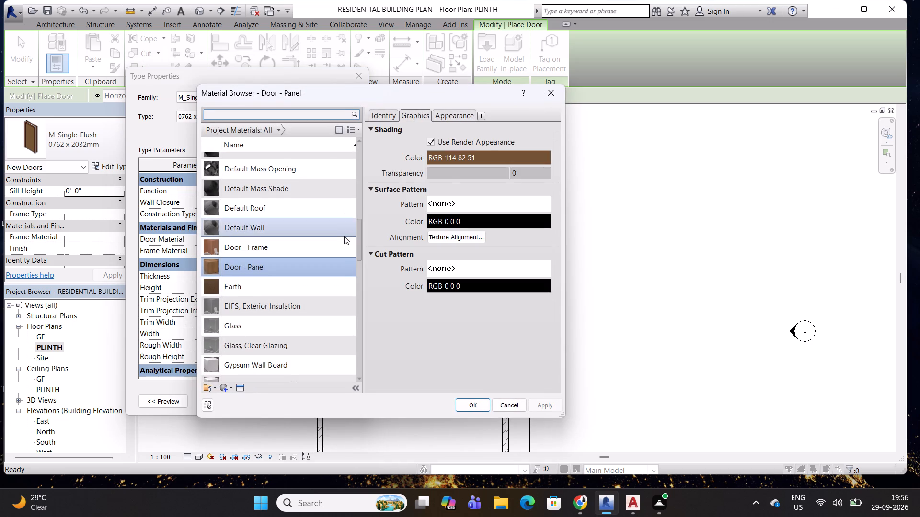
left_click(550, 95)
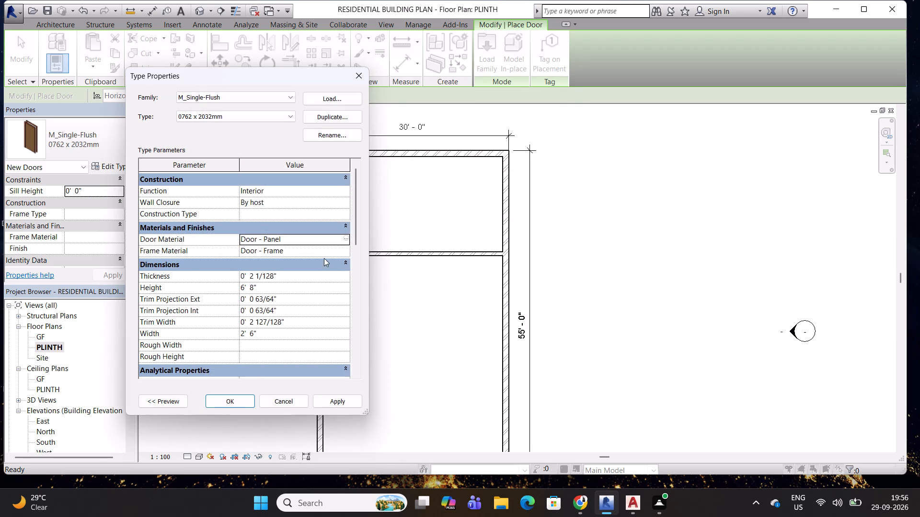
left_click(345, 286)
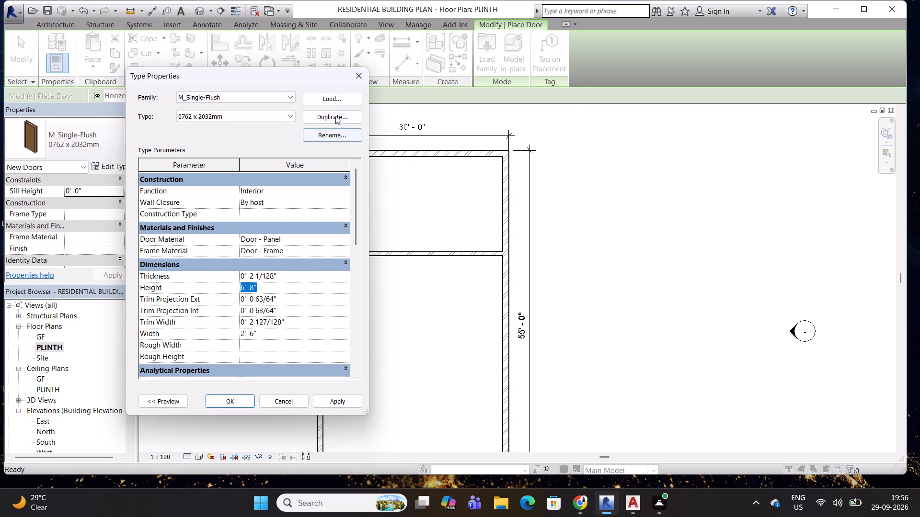
Duplicate the M_Single-Flush 0762 x 2032mm door type under the name 2'6".
left_click(334, 114)
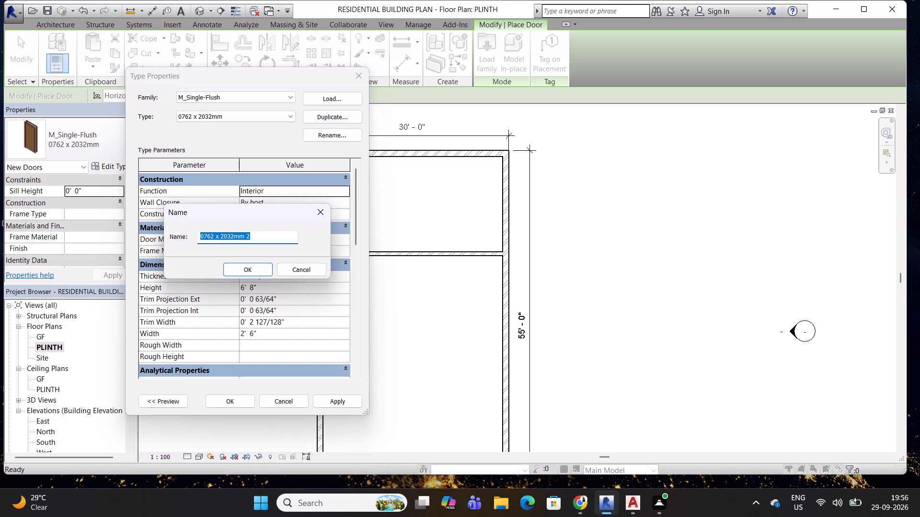
type("2.5")
key("BackSpace")
key("BackSpace")
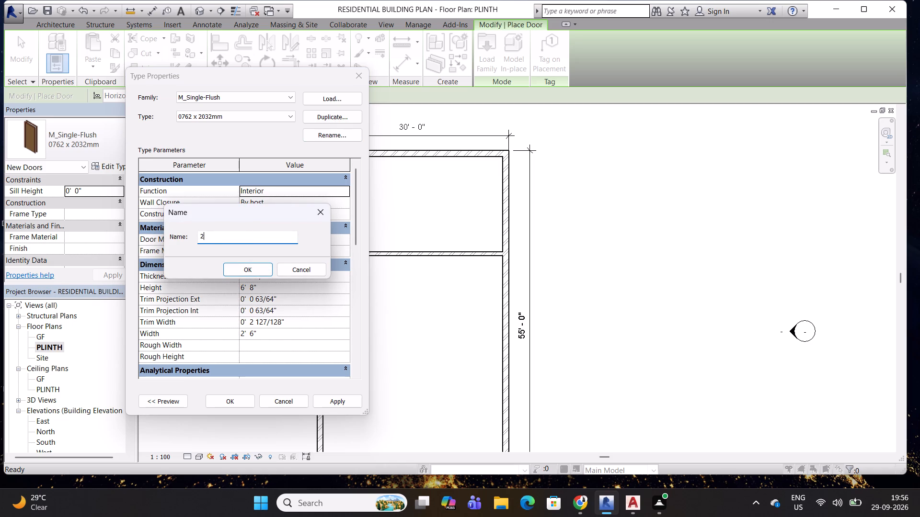
type("'6\"")
left_click(249, 269)
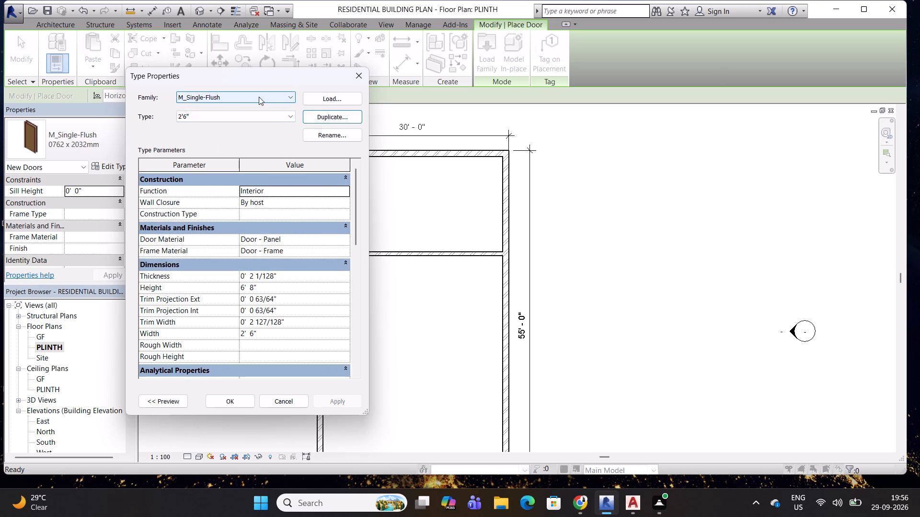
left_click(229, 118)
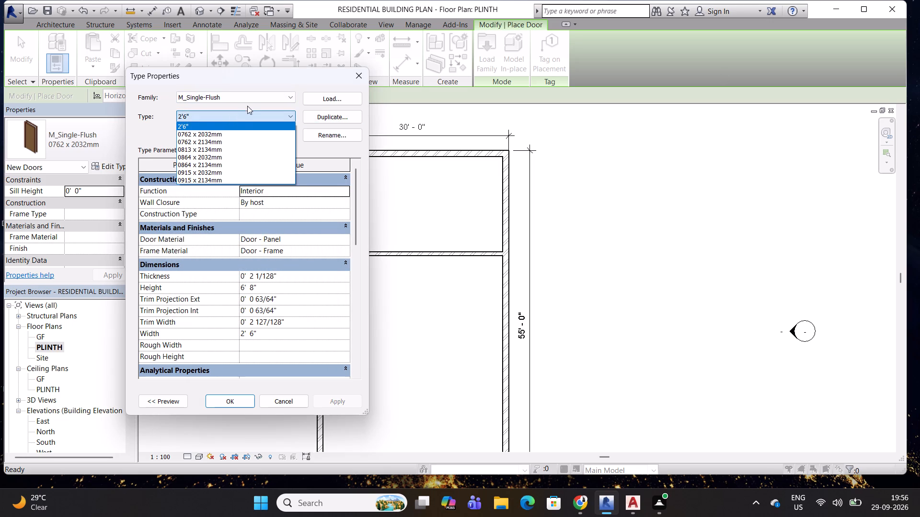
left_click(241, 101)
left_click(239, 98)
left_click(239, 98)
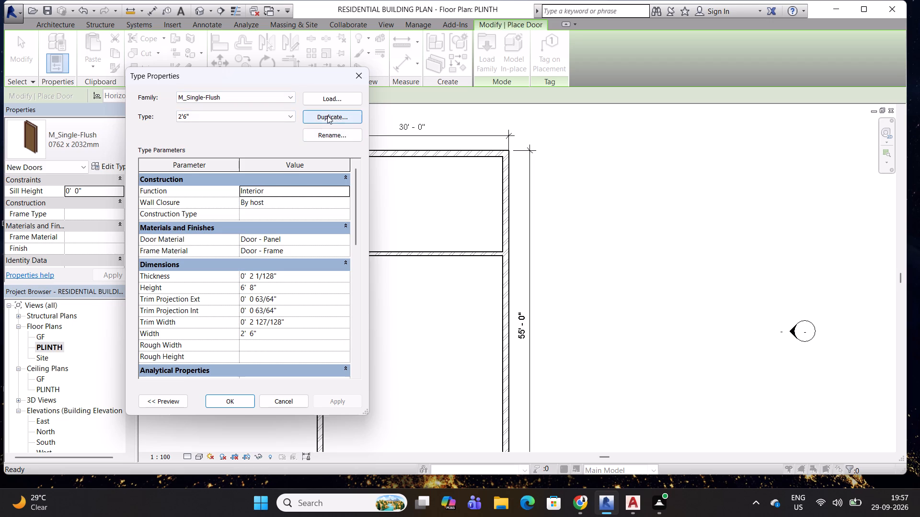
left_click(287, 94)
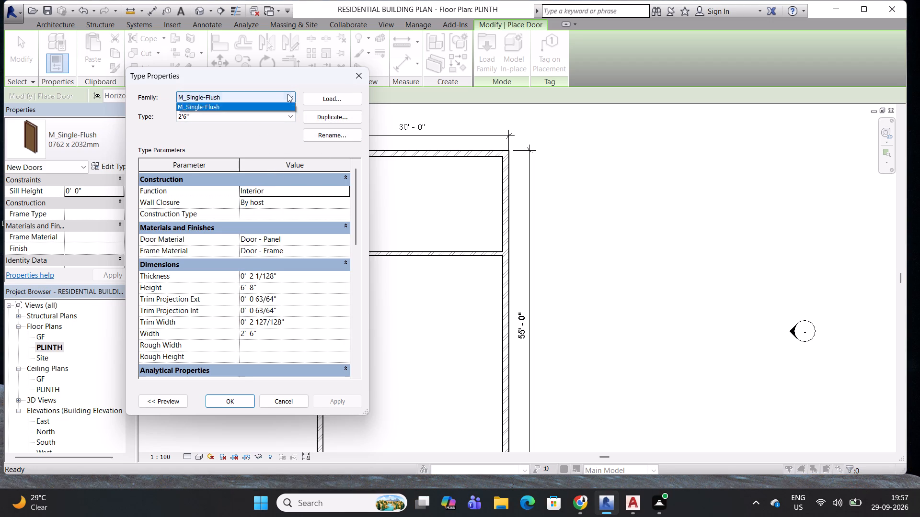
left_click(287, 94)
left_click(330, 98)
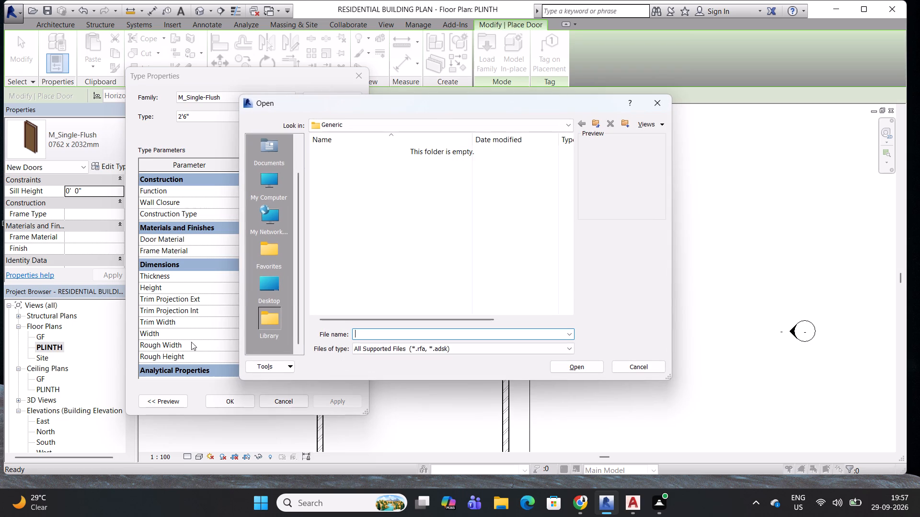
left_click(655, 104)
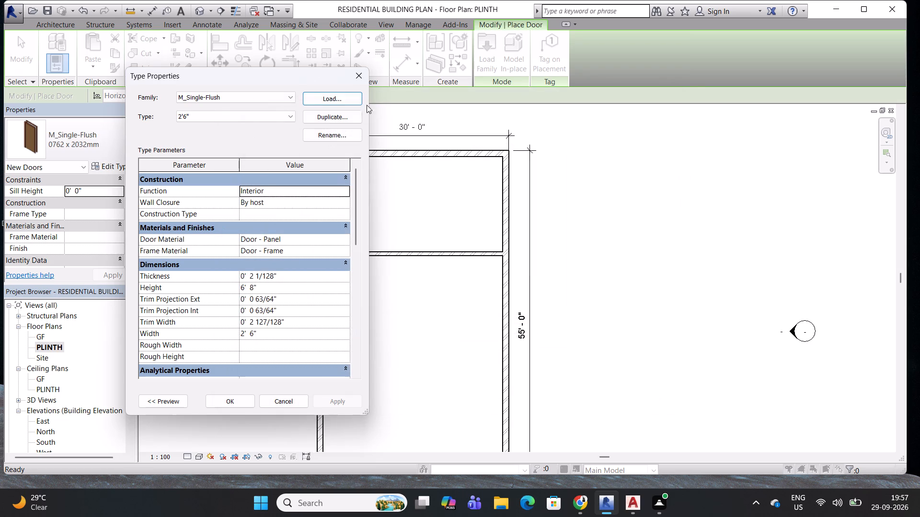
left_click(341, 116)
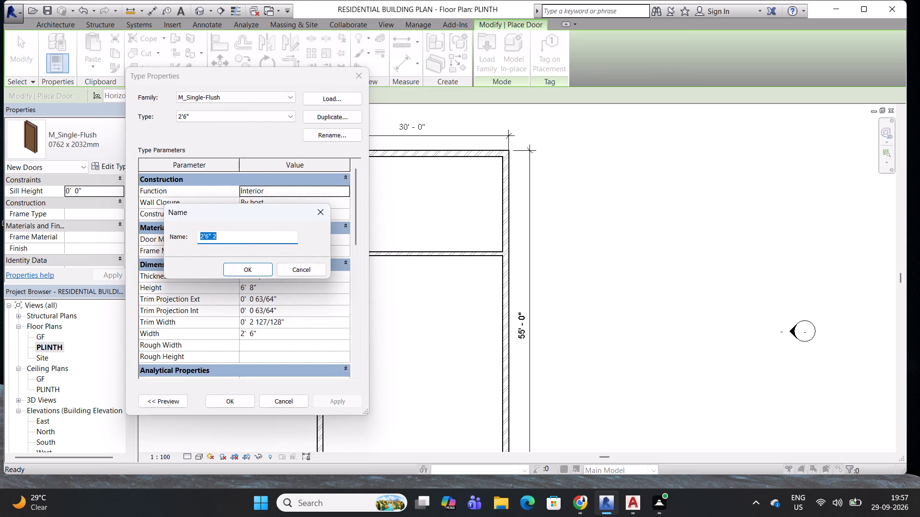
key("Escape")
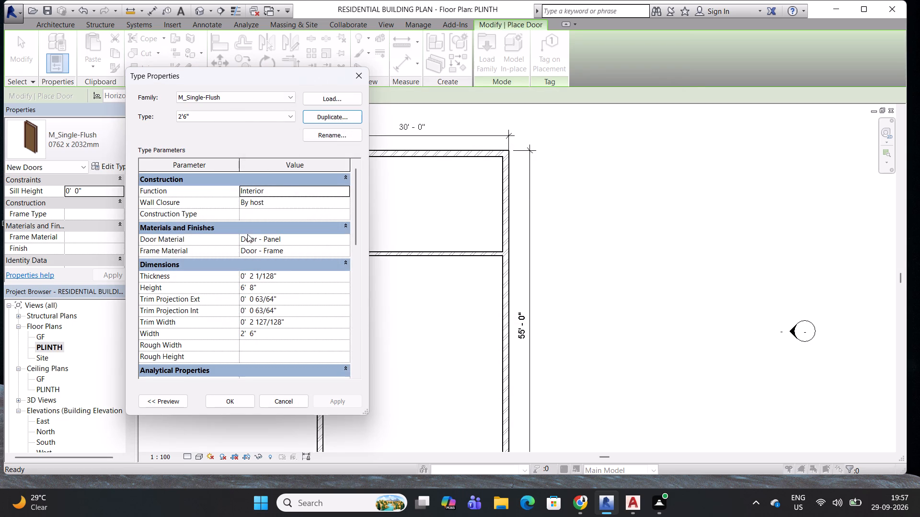
Set the 2'6" door type's height to 7' and apply the type properties.
left_click(288, 286)
type("7'")
key("Return")
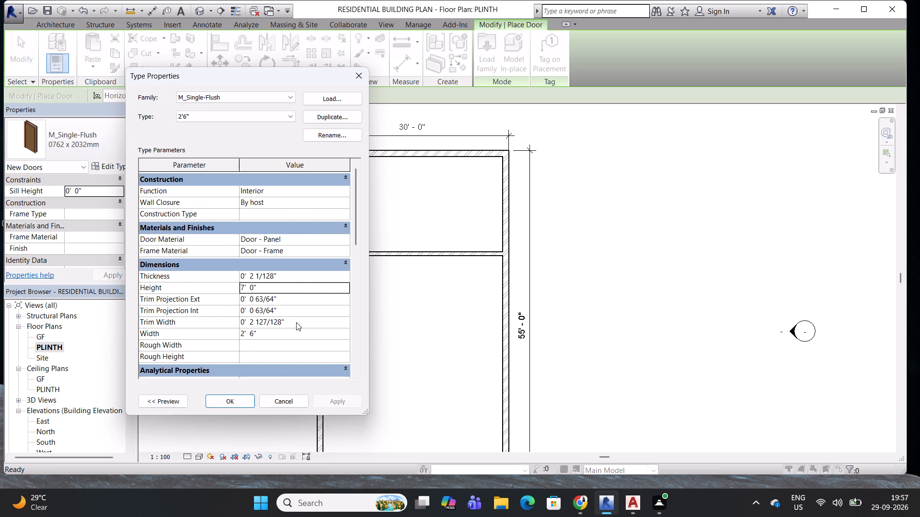
left_click(235, 402)
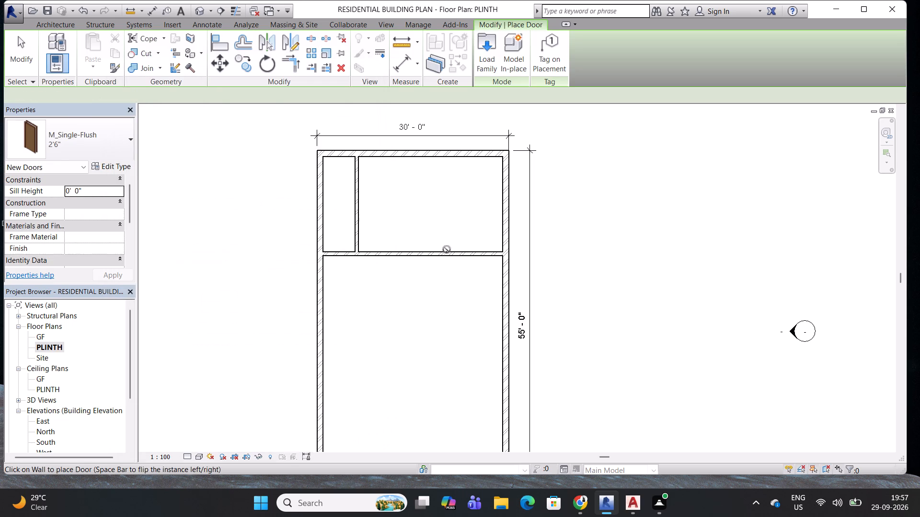
Place a 2'6" door in the partition between the north rooms, centred about 2'-6" from the cross partition, swinging into the narrow room, hinged nearest the cross partition.
scroll(450, 254, "up", 9)
middle_click_drag(467, 254, 467, 255)
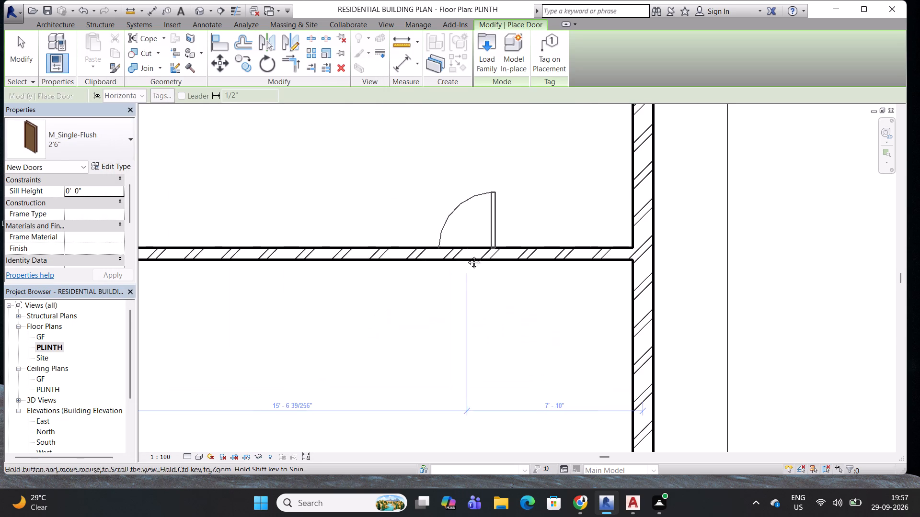
middle_click_drag(467, 255, 418, 289)
scroll(427, 289, "down", 6)
scroll(275, 269, "up", 3)
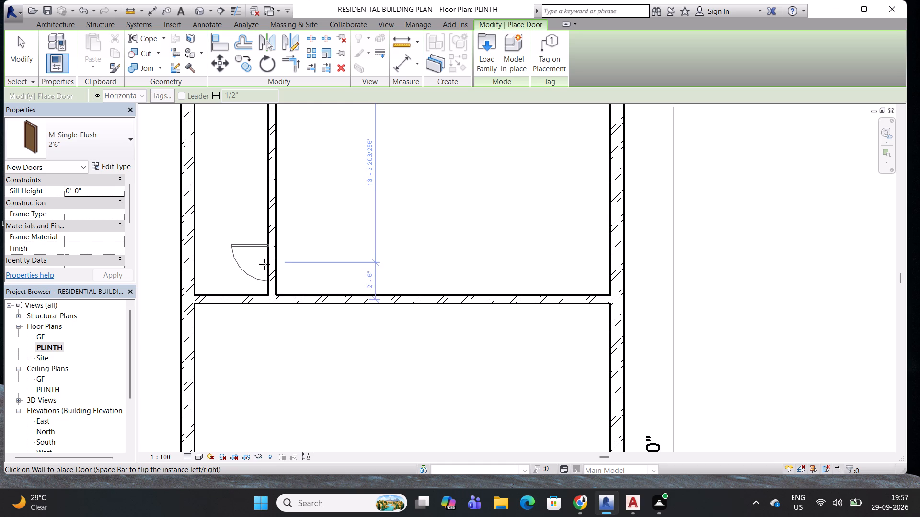
left_click(266, 264)
scroll(268, 264, "up", 3)
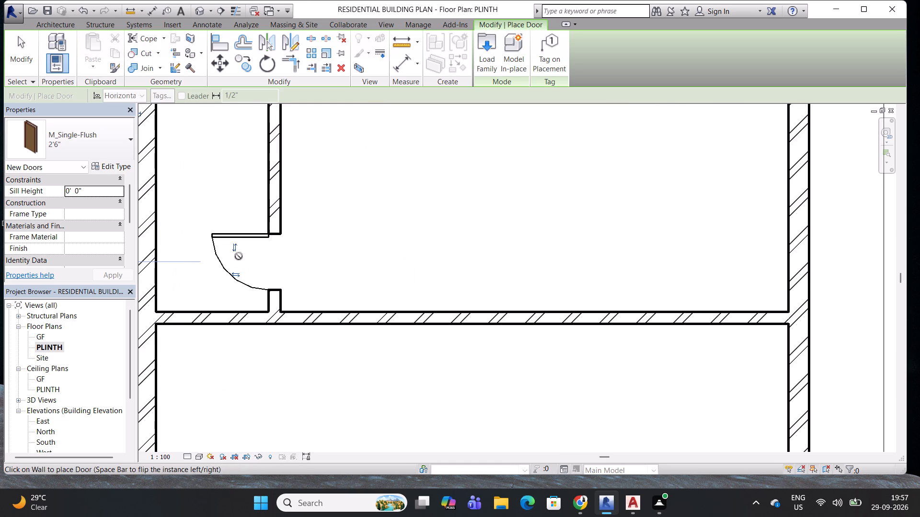
left_click(237, 248)
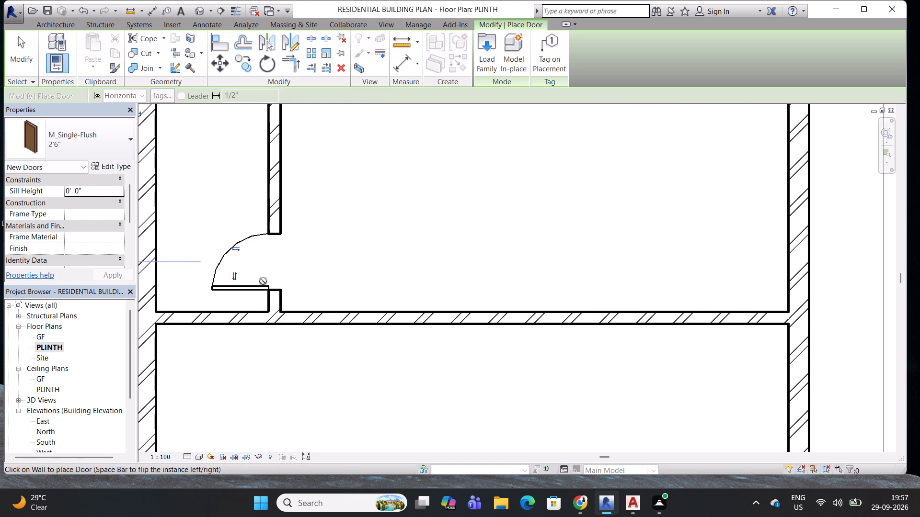
key("space")
key("Escape")
key("Escape")
key("Escape")
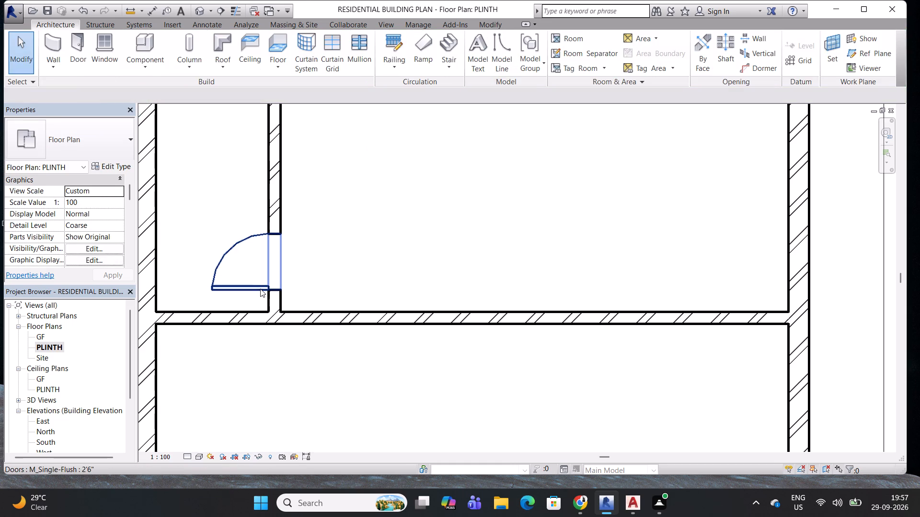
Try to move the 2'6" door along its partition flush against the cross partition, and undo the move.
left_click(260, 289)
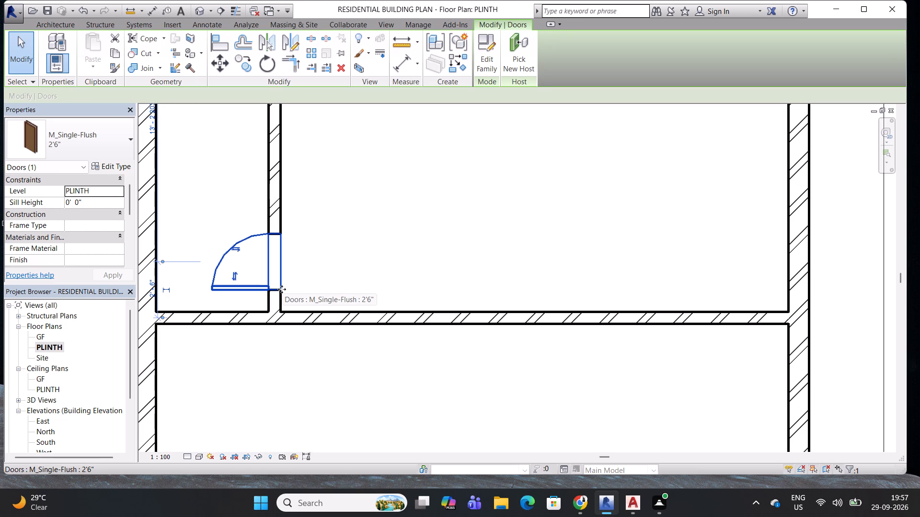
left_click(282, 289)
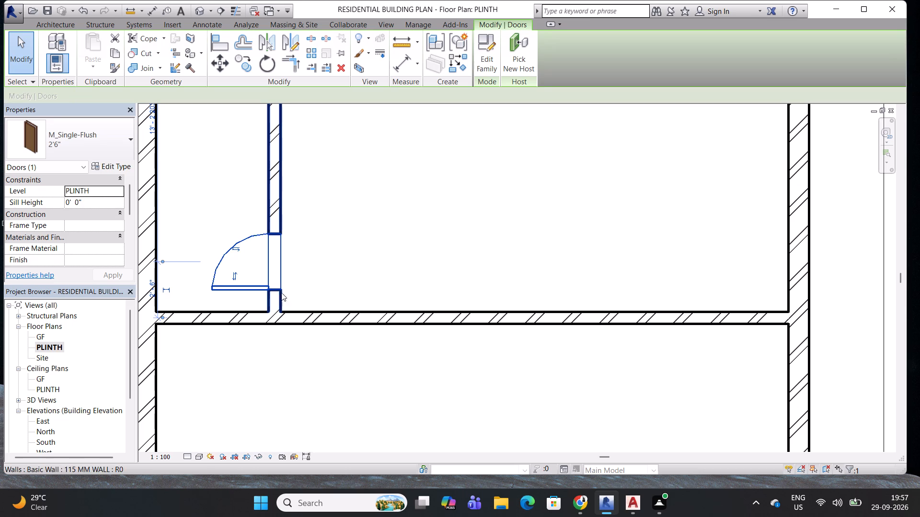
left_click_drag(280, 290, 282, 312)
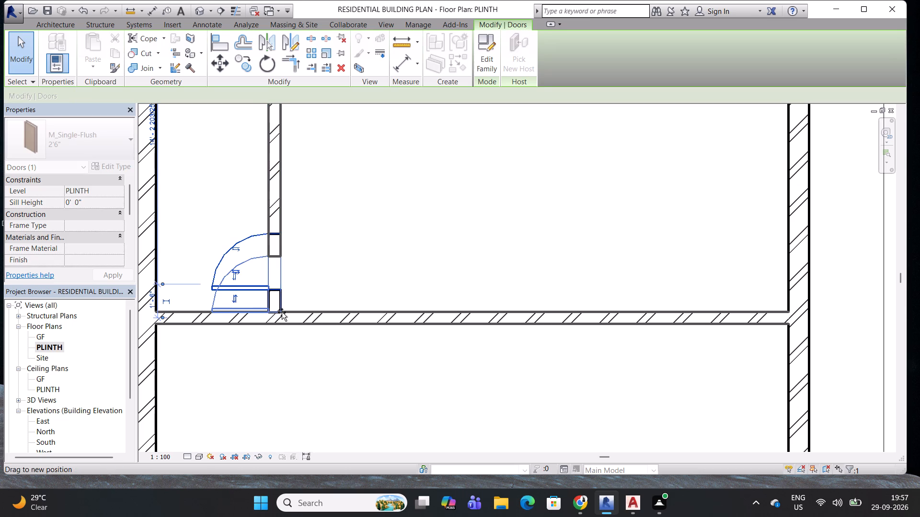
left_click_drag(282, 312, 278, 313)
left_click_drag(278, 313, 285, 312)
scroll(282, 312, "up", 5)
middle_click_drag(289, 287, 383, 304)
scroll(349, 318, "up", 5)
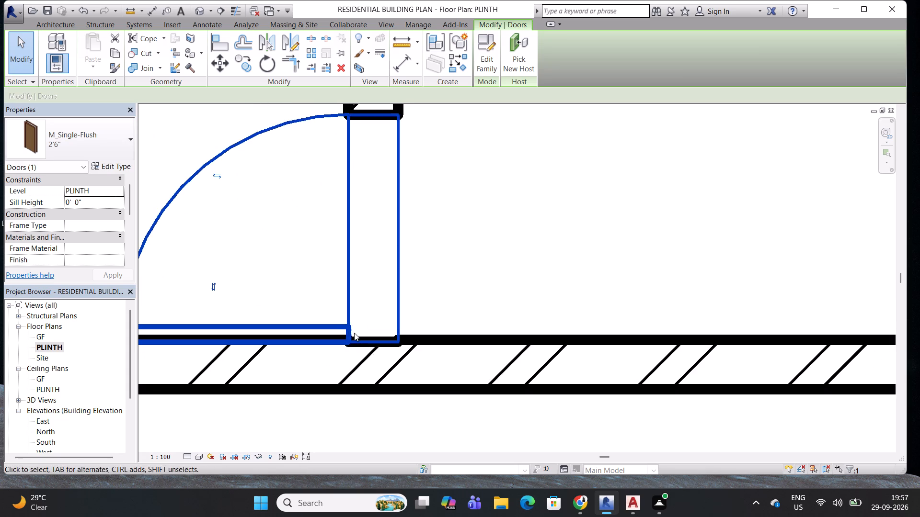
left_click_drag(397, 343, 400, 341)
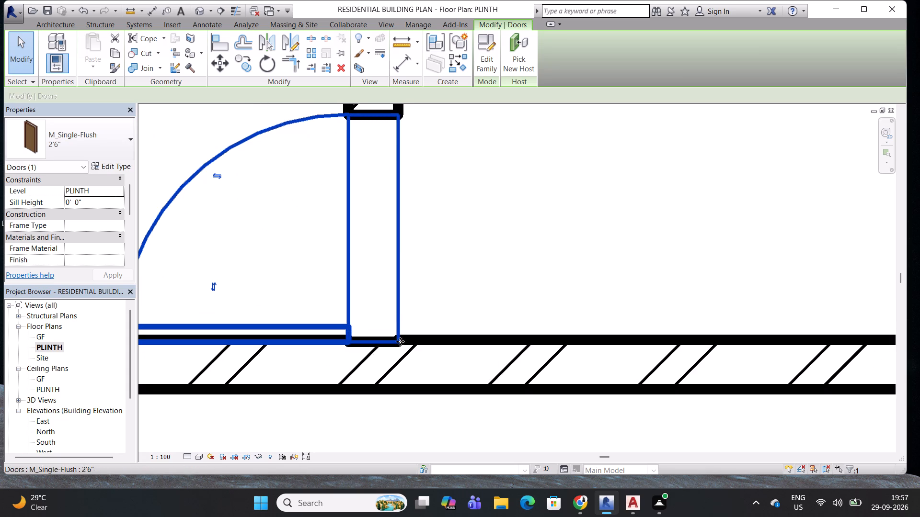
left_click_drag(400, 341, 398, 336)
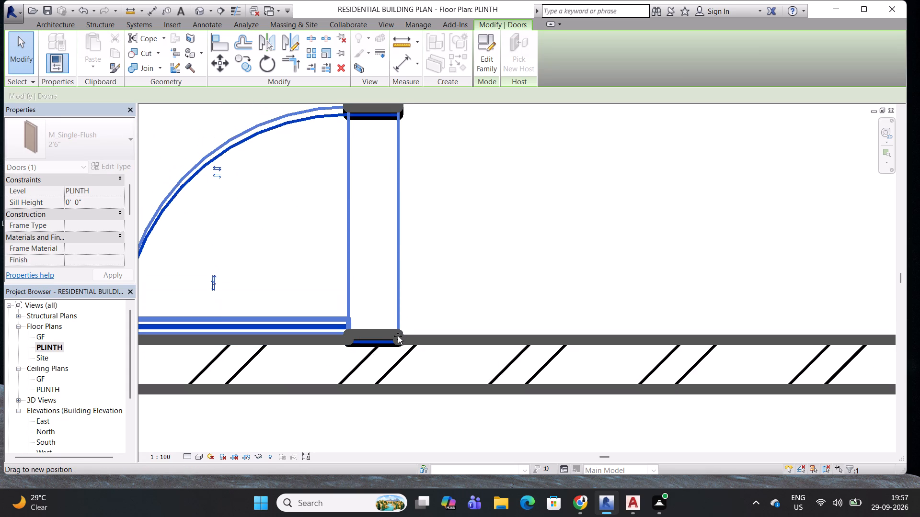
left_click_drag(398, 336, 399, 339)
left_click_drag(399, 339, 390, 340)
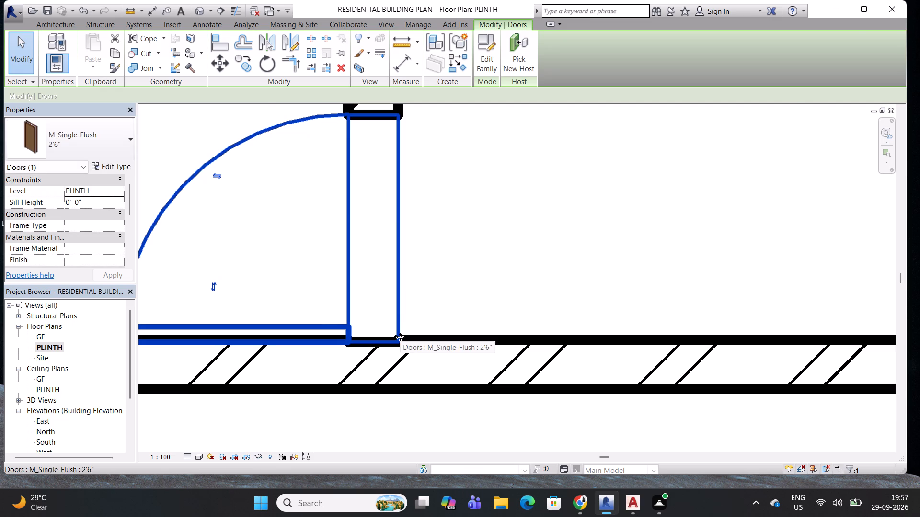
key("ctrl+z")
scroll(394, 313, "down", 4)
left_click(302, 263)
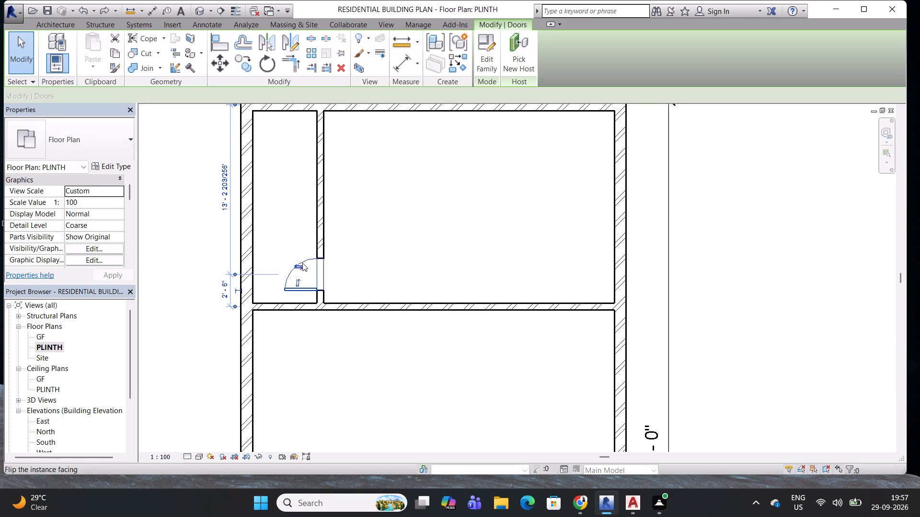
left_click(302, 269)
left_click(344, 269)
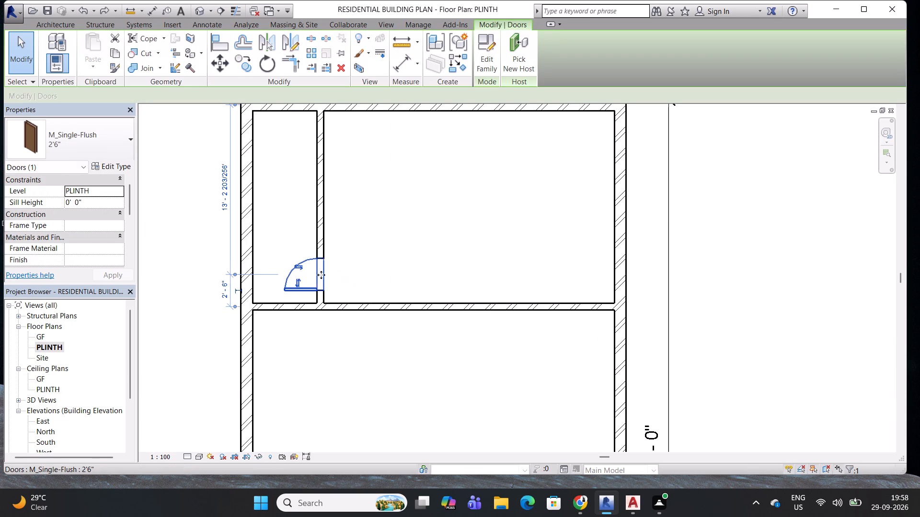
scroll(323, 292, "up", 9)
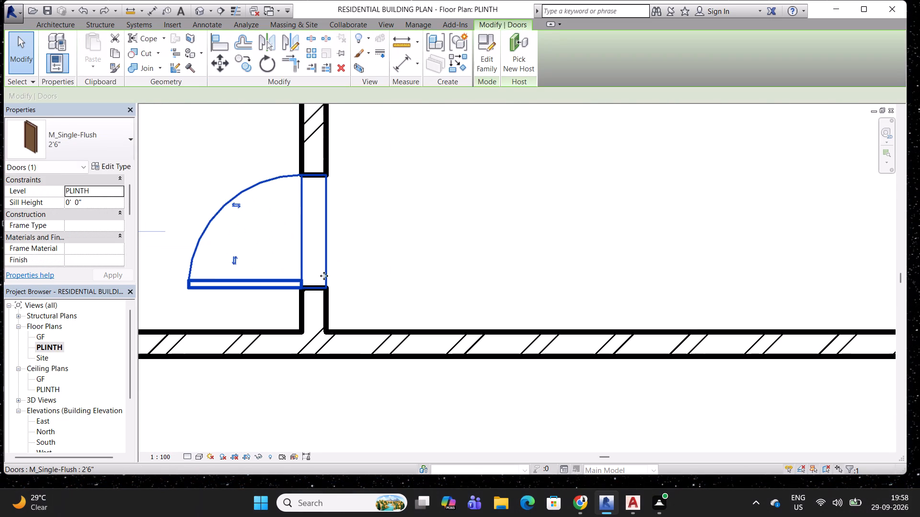
Check the project's snap settings and its project information properties without changing them.
left_click(413, 26)
left_click(88, 56)
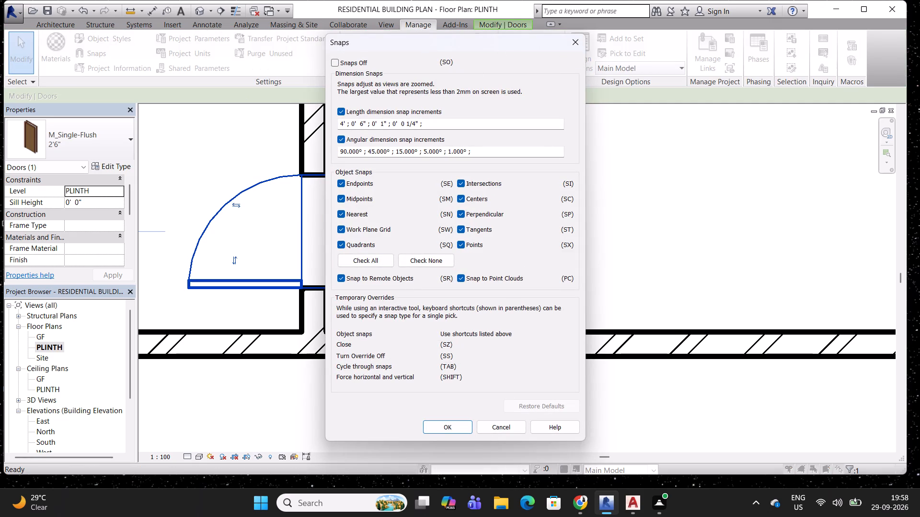
left_click(459, 424)
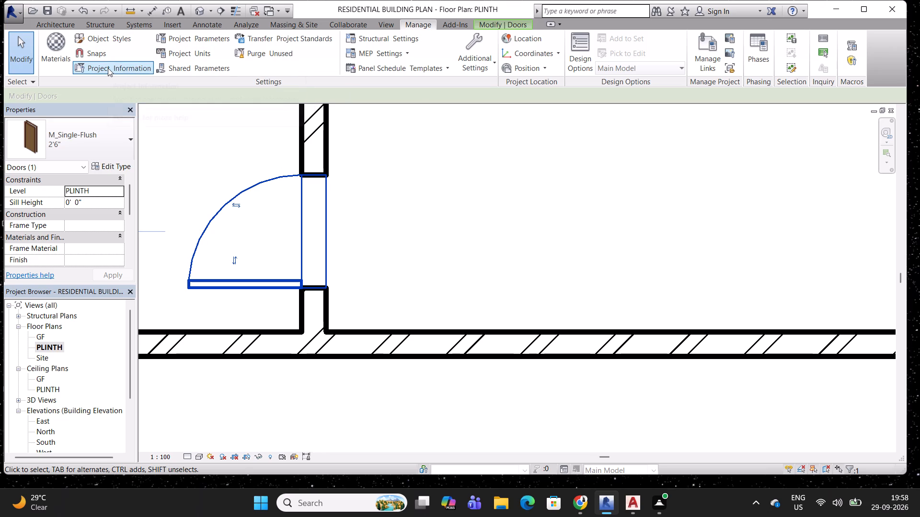
left_click(108, 68)
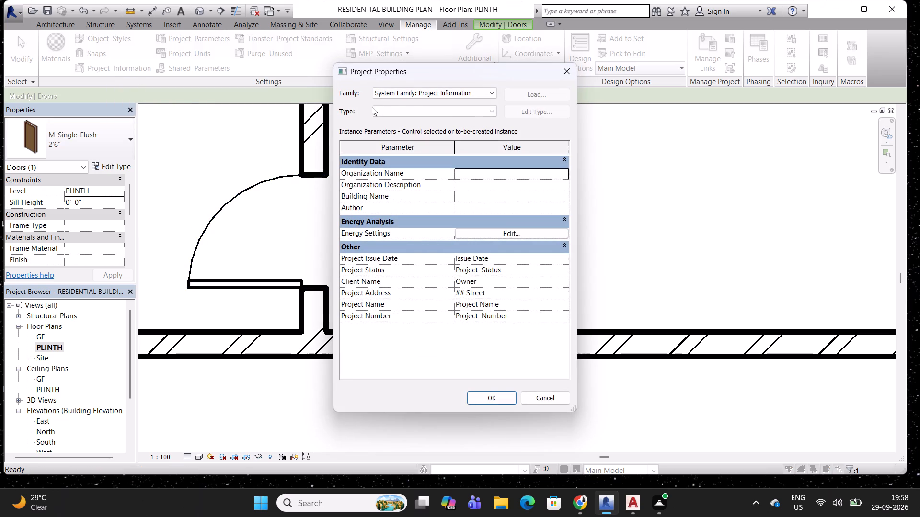
left_click(492, 91)
left_click(492, 91)
left_click(491, 109)
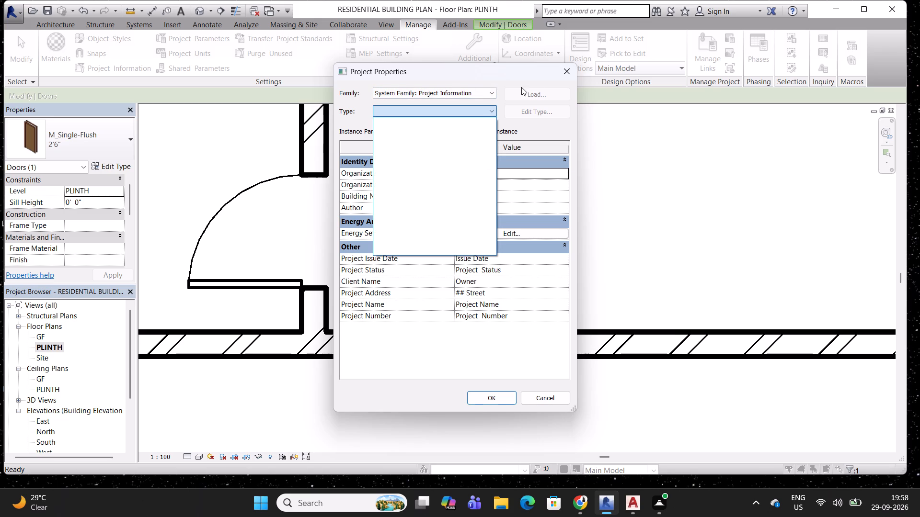
key("Escape")
left_click(573, 75)
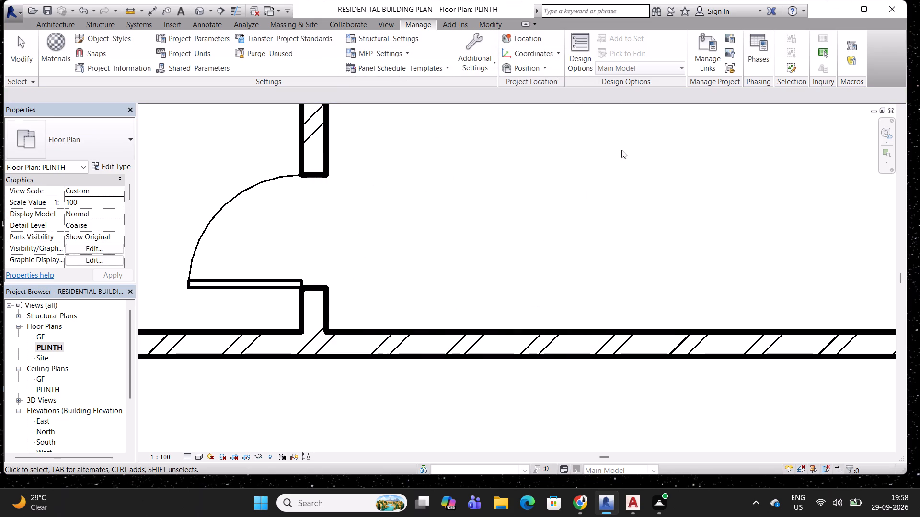
Set the distance between the 2'6" door's hinge-side edge and the near face of the cross partition to 4.5".
middle_click_drag(356, 238, 414, 214)
left_click(358, 253)
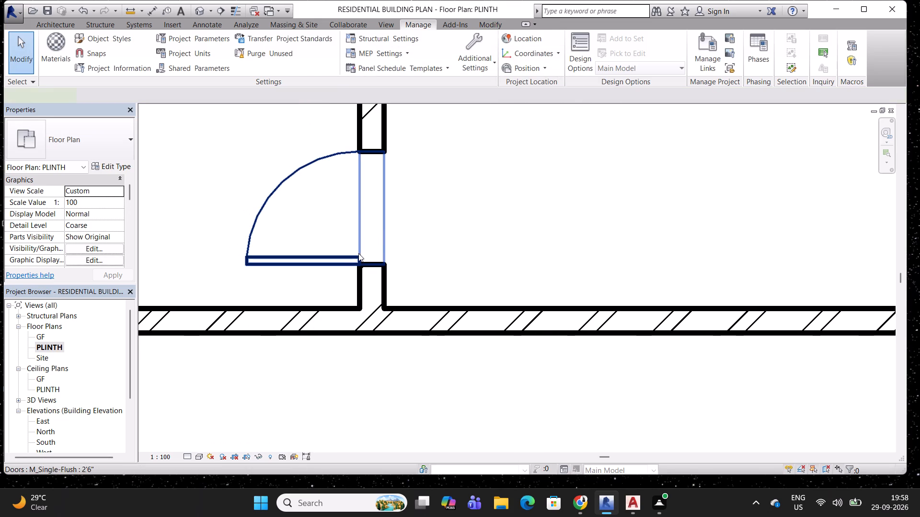
scroll(380, 258, "down", 1)
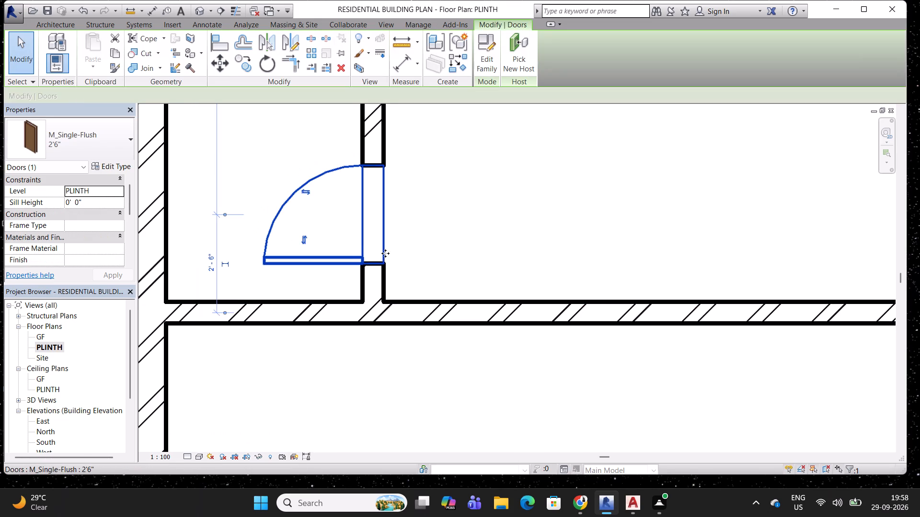
scroll(386, 253, "down", 1)
middle_click_drag(386, 253, 414, 286)
left_click(276, 253)
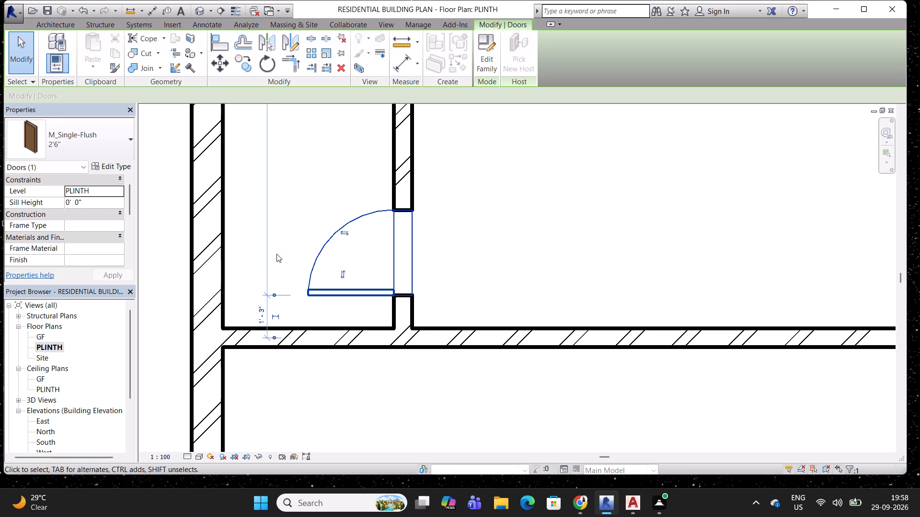
left_click(278, 338)
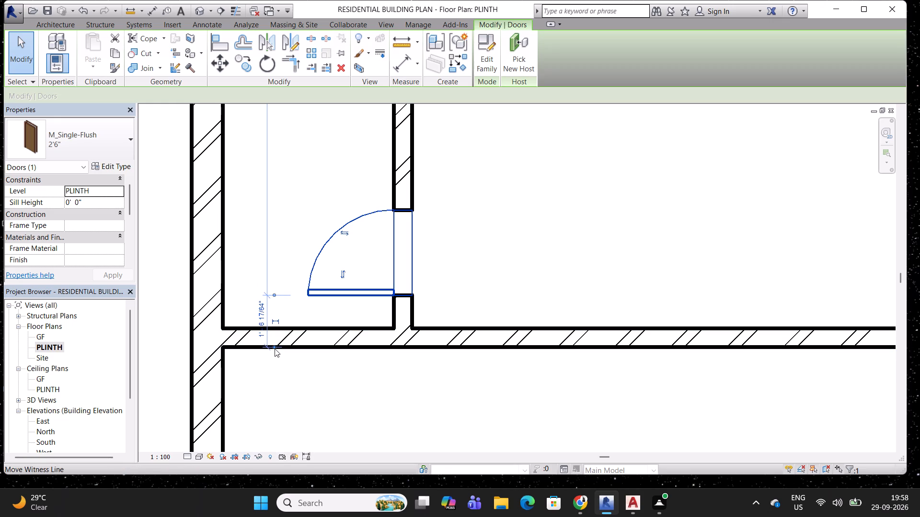
left_click(275, 348)
left_click(260, 306)
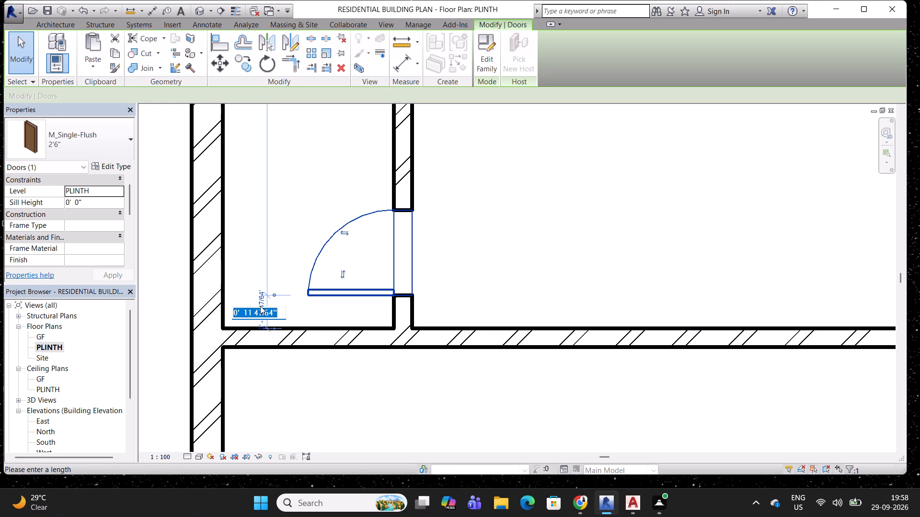
type("4.5\"")
key("Return")
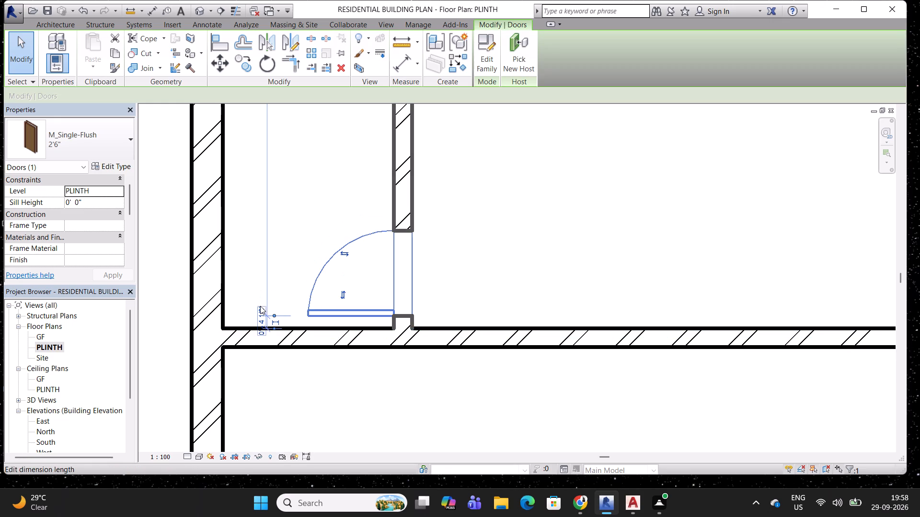
key("Escape")
key("Escape")
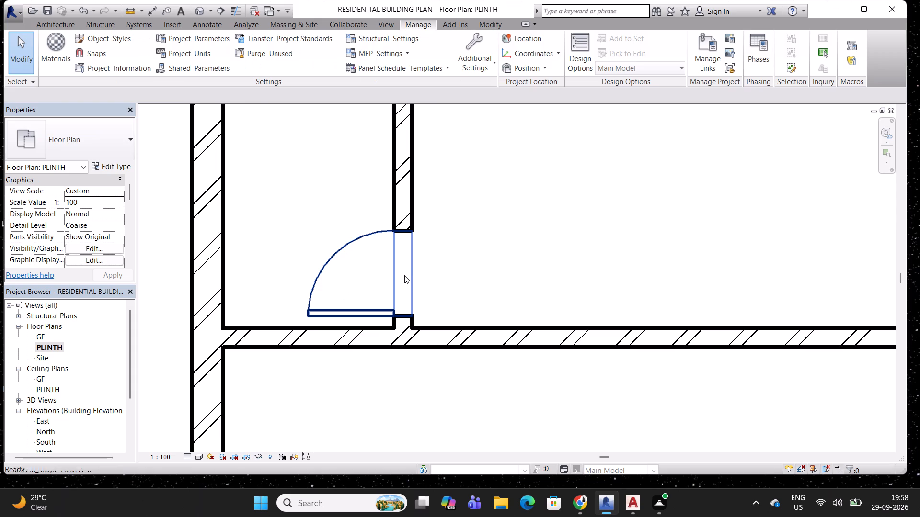
Save the project.
scroll(383, 241, "down", 9)
scroll(393, 188, "down", 1)
middle_click_drag(401, 169, 374, 176)
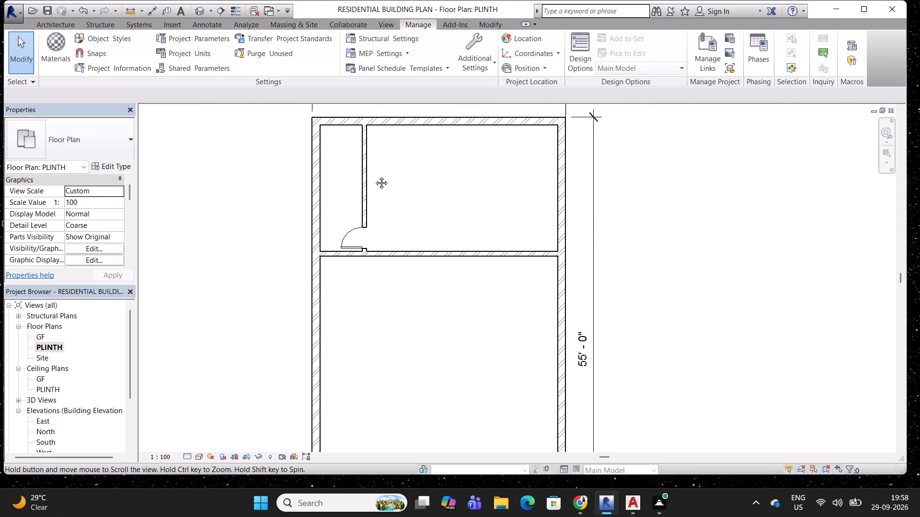
middle_click_drag(374, 176, 373, 176)
key("Escape")
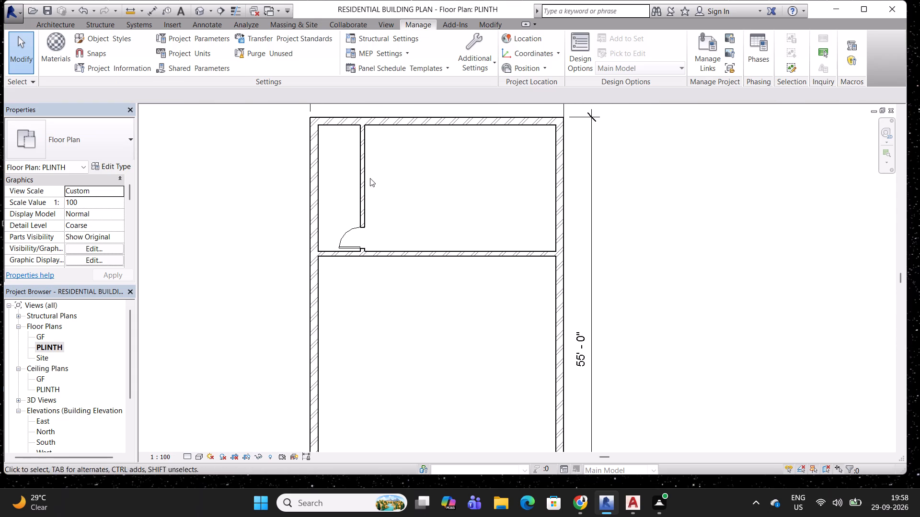
key("ctrl+s")
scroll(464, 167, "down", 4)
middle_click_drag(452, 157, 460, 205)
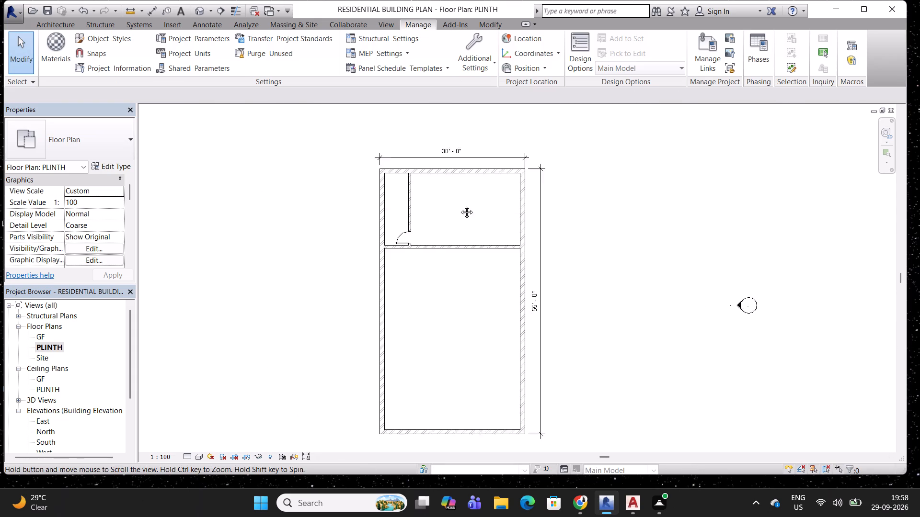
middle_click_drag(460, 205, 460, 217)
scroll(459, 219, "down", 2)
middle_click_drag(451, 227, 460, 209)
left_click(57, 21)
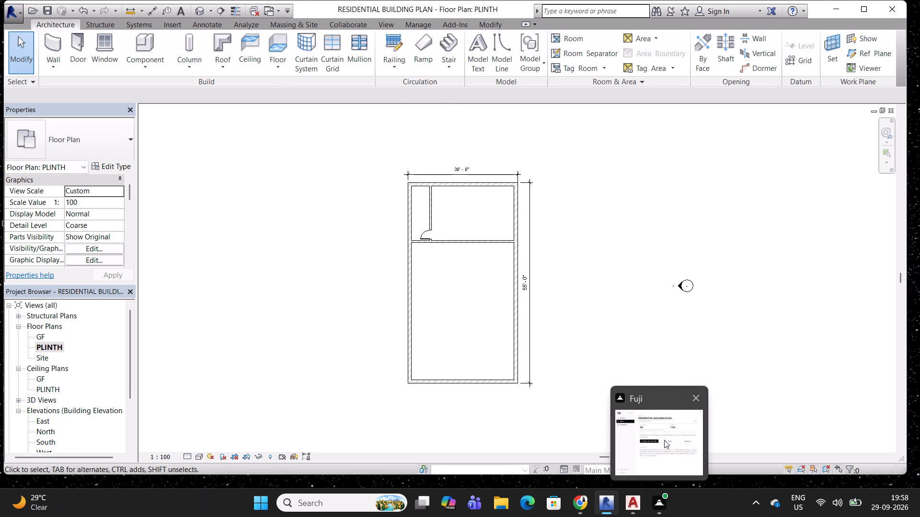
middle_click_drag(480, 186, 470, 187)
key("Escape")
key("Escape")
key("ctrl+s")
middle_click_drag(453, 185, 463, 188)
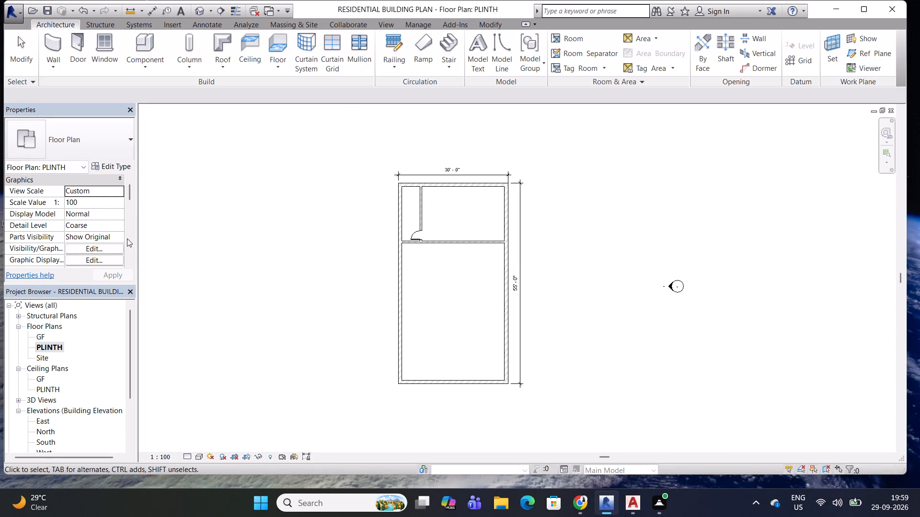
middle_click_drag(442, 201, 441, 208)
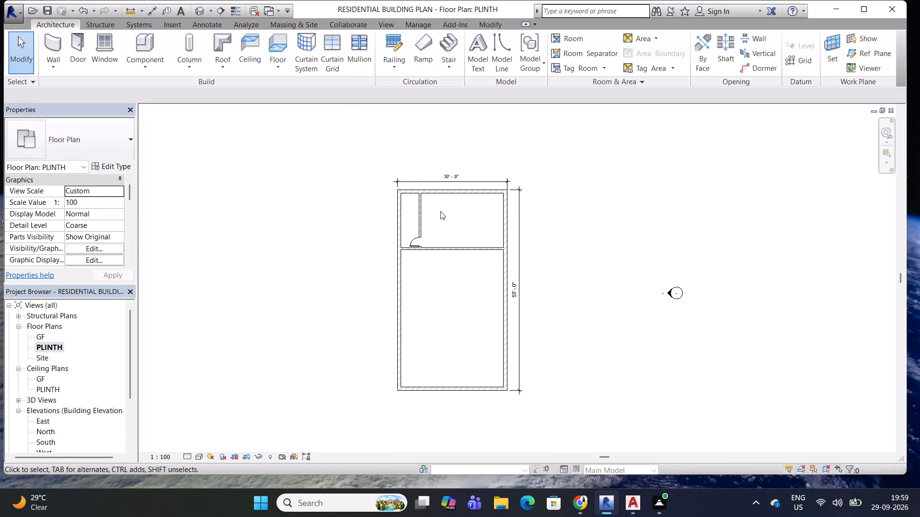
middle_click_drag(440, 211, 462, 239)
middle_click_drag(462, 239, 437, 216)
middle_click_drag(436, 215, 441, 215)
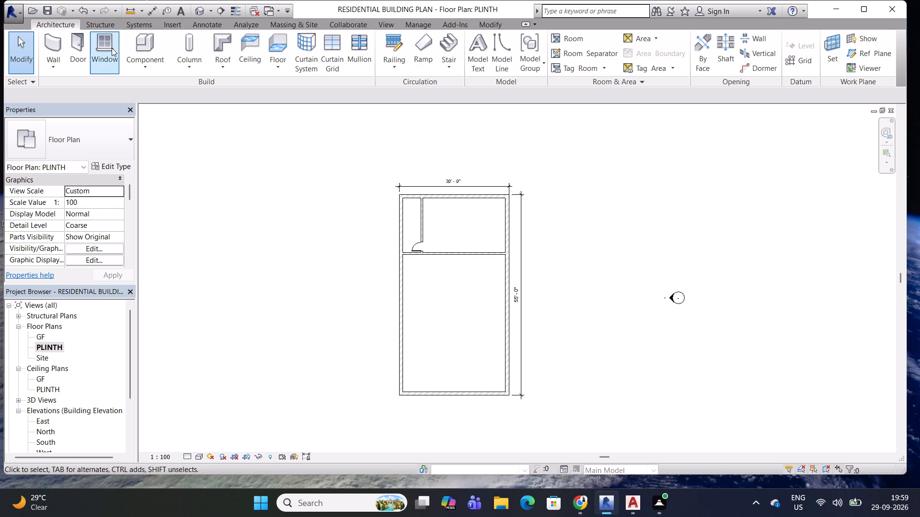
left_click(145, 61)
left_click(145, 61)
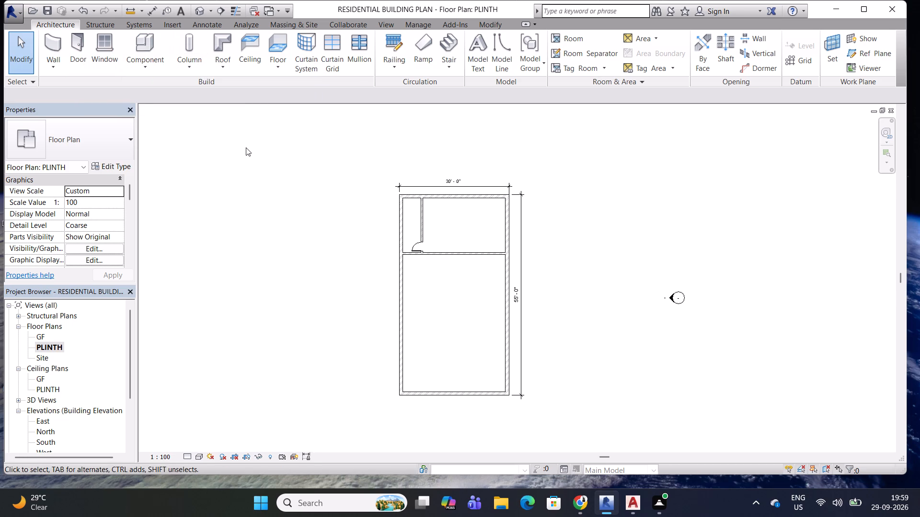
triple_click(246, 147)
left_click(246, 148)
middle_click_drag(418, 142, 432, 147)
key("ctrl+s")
Offset a copy of the east exterior 230MM WALL 5'-0" into the building.
middle_click_drag(444, 158, 421, 160)
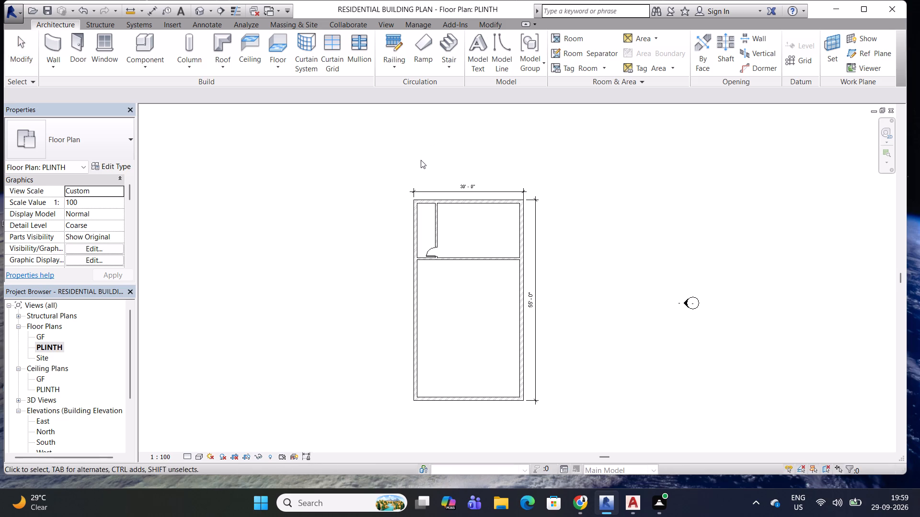
middle_click_drag(473, 225, 398, 215)
scroll(405, 206, "up", 3)
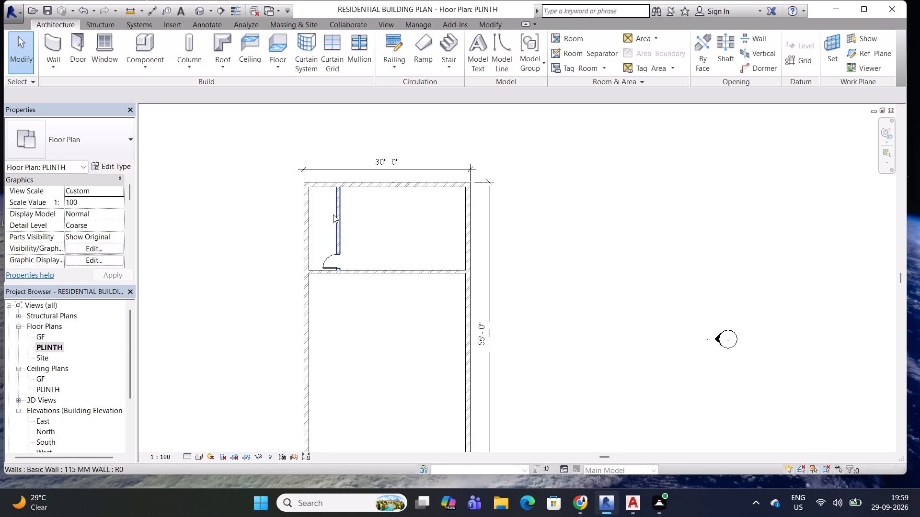
type("O")
key("space")
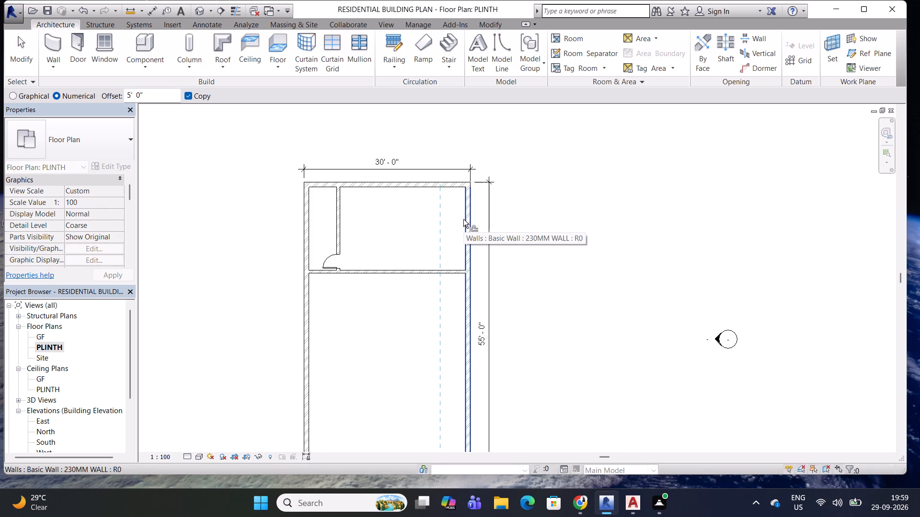
key("Return")
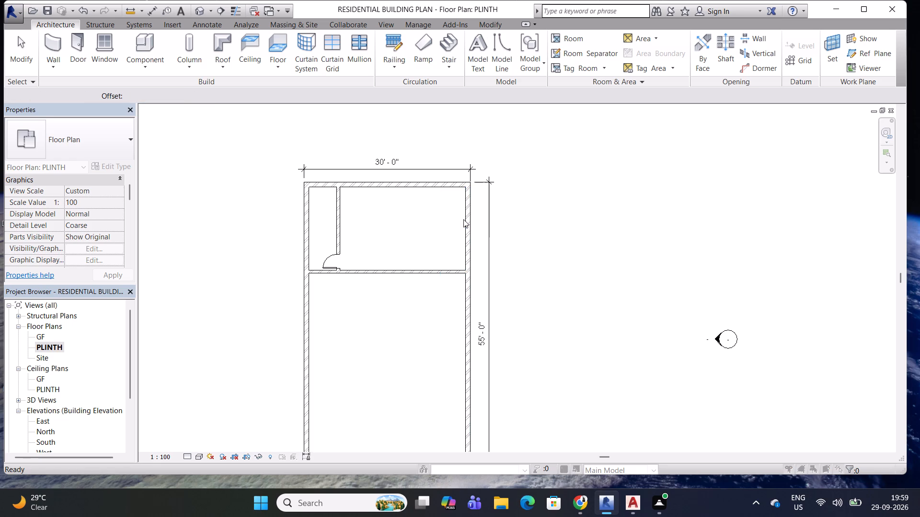
key("Escape")
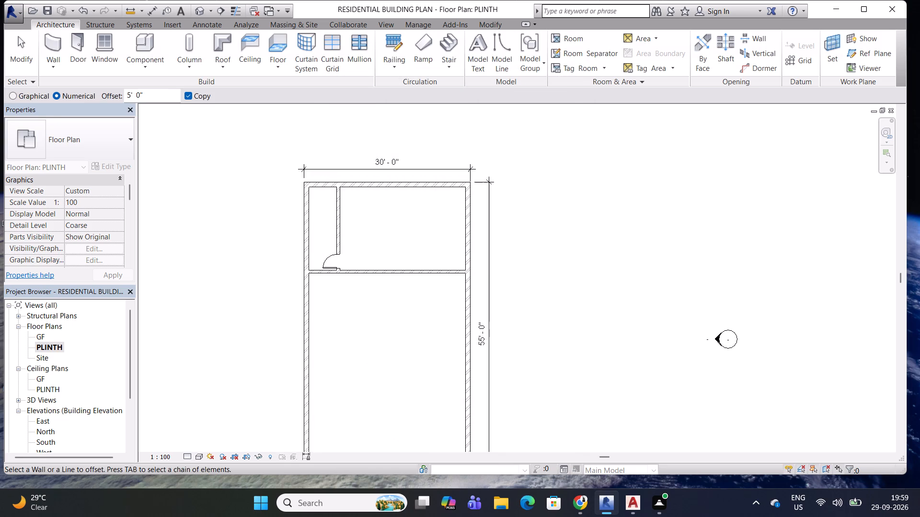
left_click(465, 209)
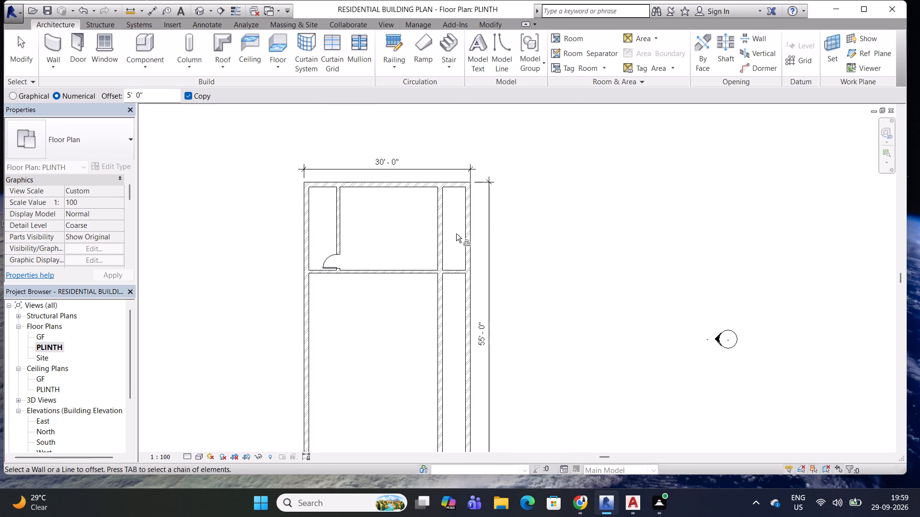
key("Escape")
key("Escape")
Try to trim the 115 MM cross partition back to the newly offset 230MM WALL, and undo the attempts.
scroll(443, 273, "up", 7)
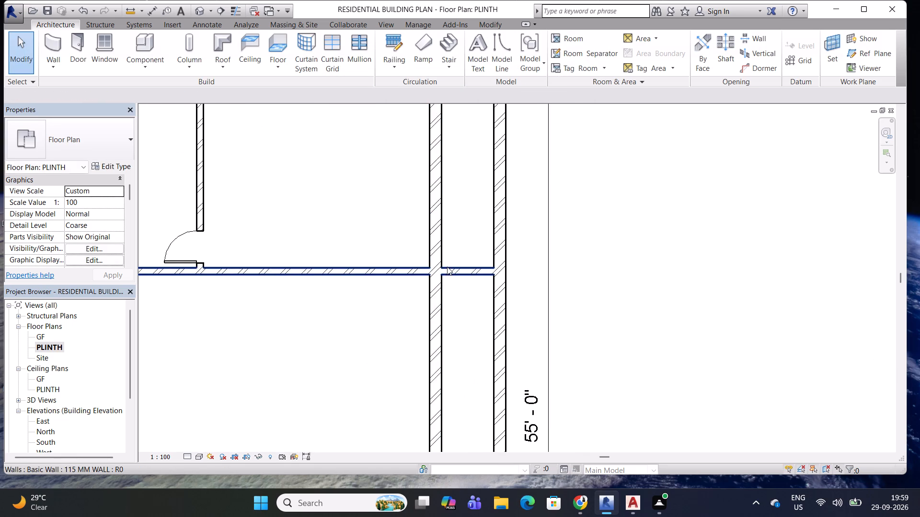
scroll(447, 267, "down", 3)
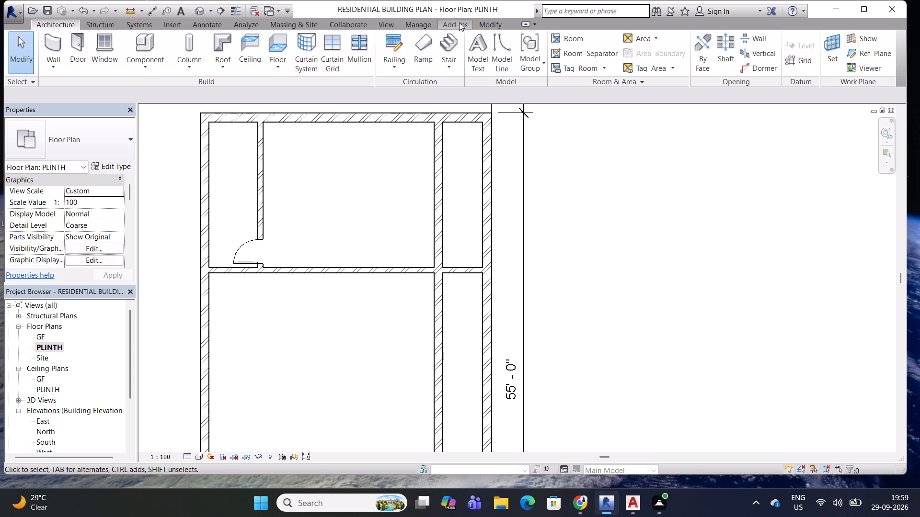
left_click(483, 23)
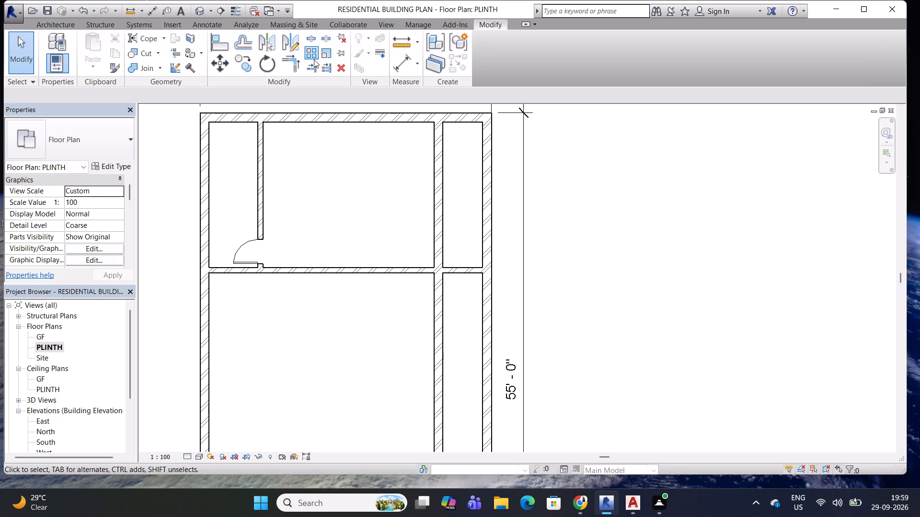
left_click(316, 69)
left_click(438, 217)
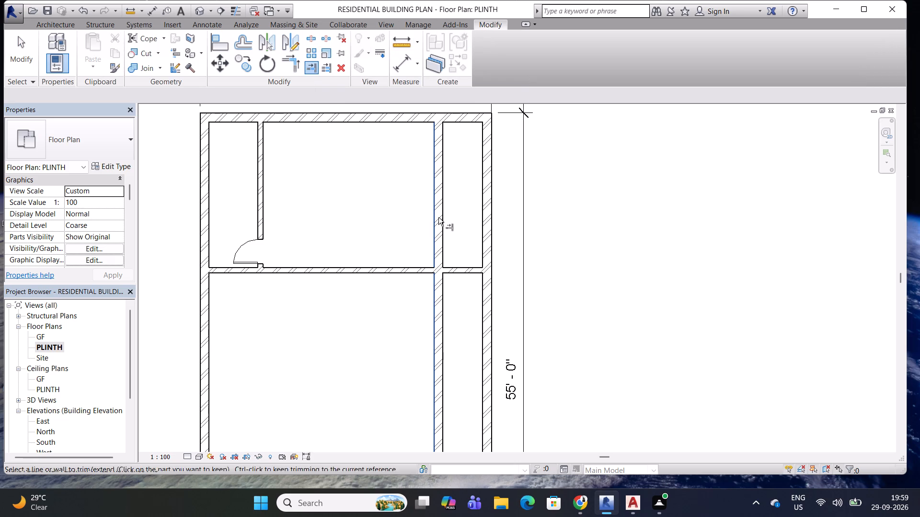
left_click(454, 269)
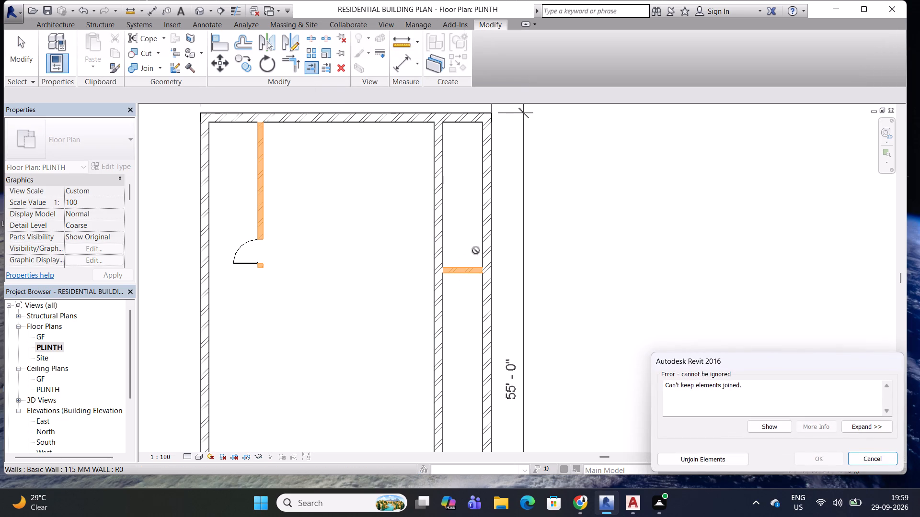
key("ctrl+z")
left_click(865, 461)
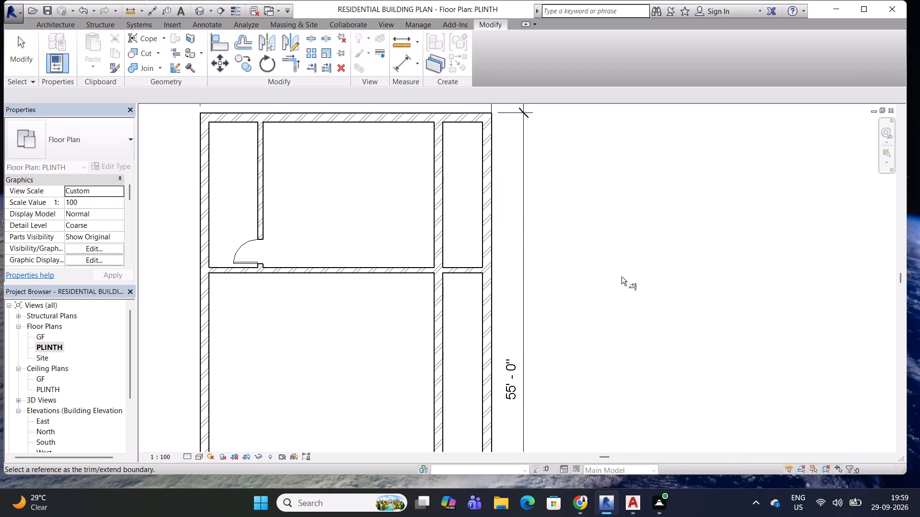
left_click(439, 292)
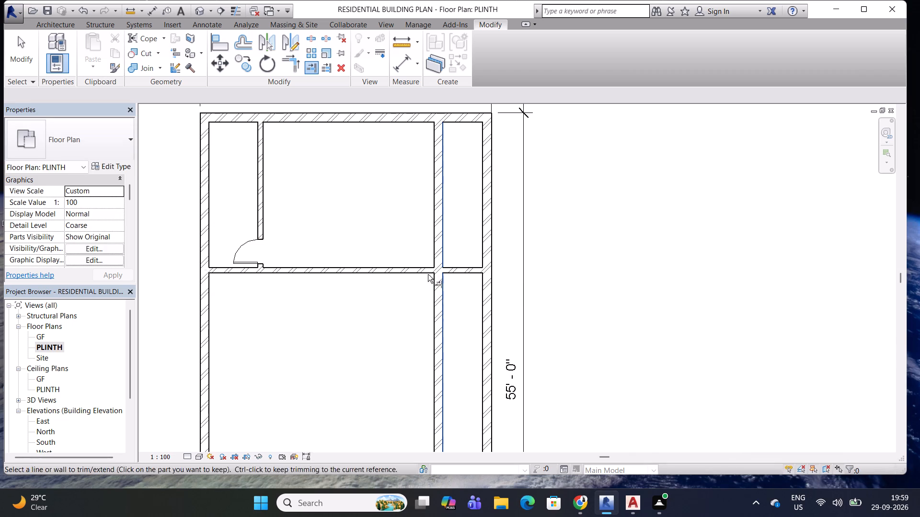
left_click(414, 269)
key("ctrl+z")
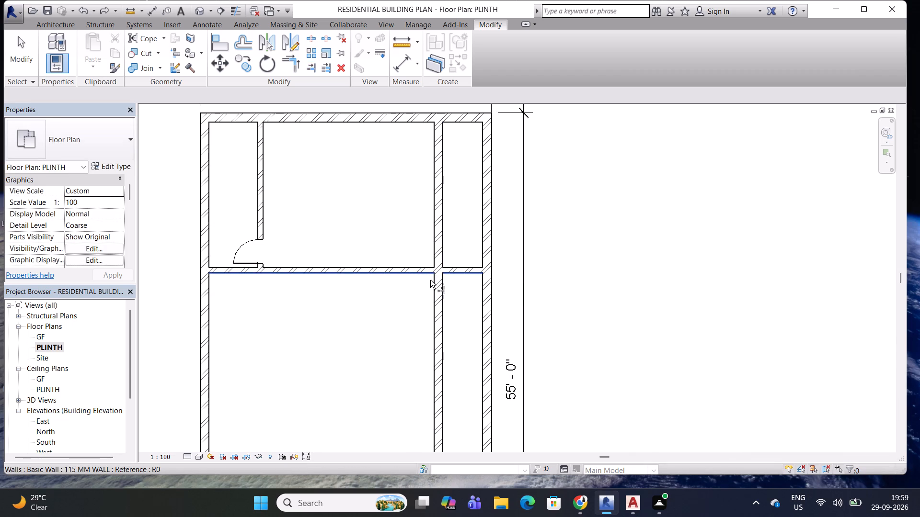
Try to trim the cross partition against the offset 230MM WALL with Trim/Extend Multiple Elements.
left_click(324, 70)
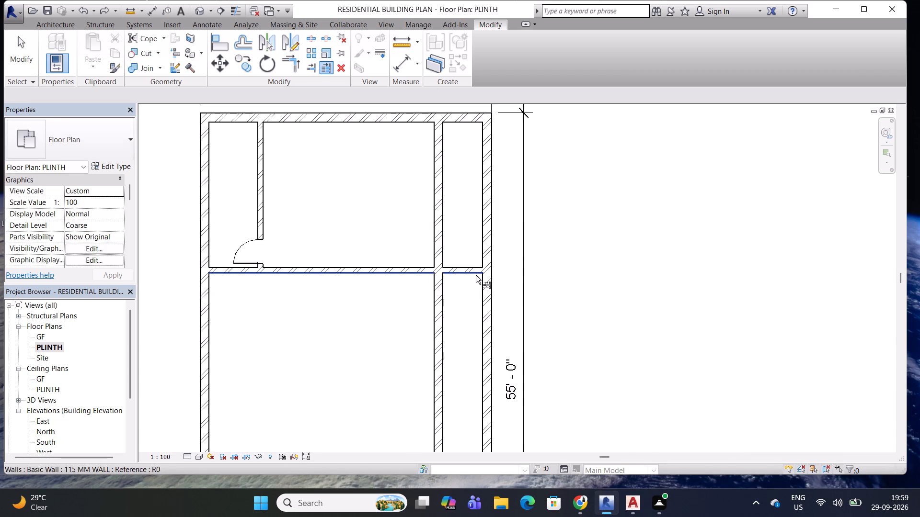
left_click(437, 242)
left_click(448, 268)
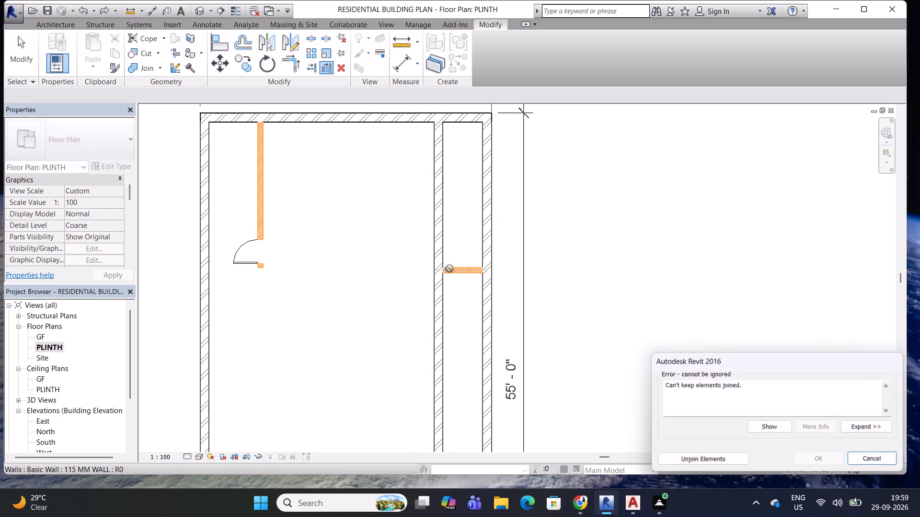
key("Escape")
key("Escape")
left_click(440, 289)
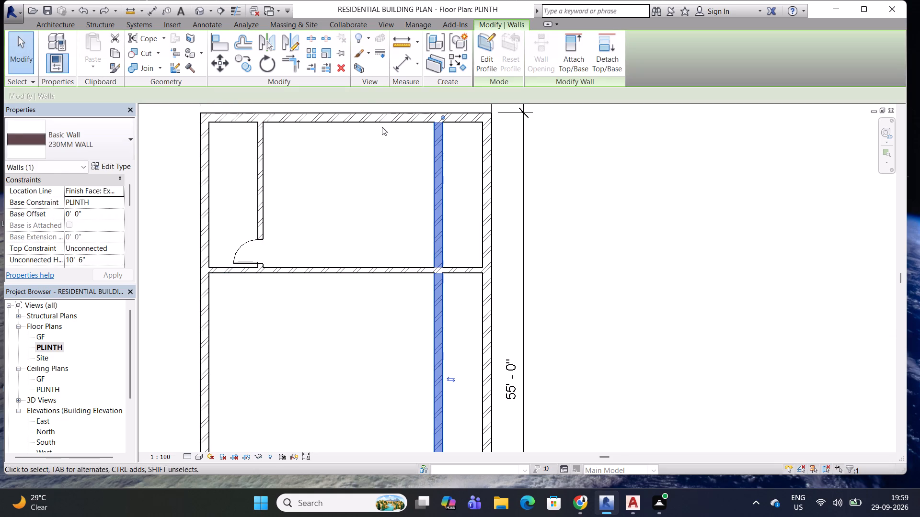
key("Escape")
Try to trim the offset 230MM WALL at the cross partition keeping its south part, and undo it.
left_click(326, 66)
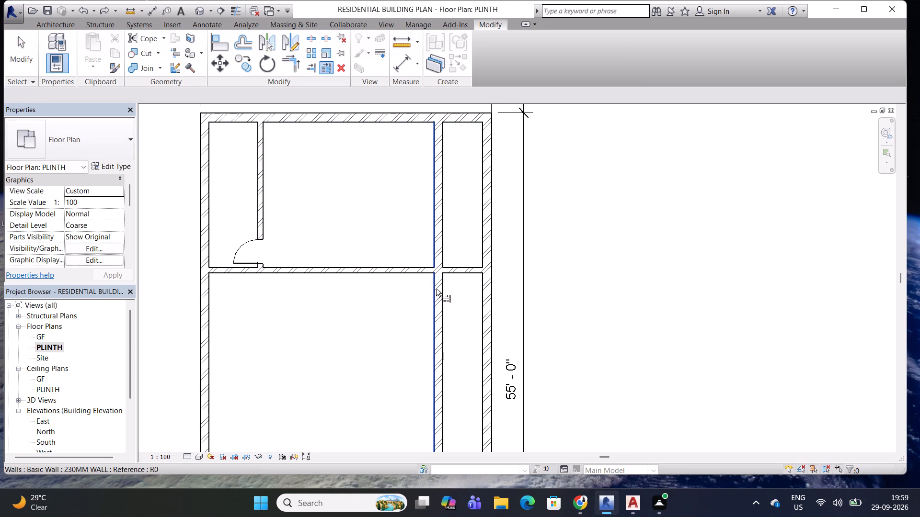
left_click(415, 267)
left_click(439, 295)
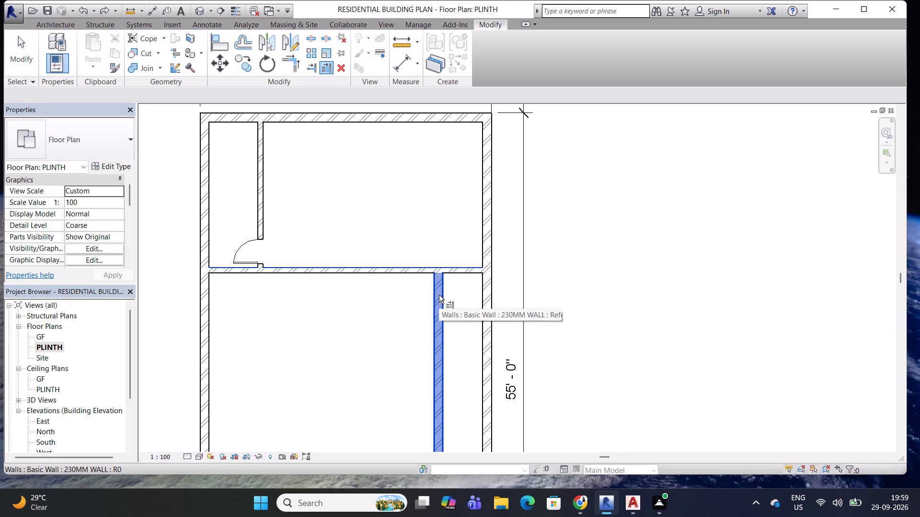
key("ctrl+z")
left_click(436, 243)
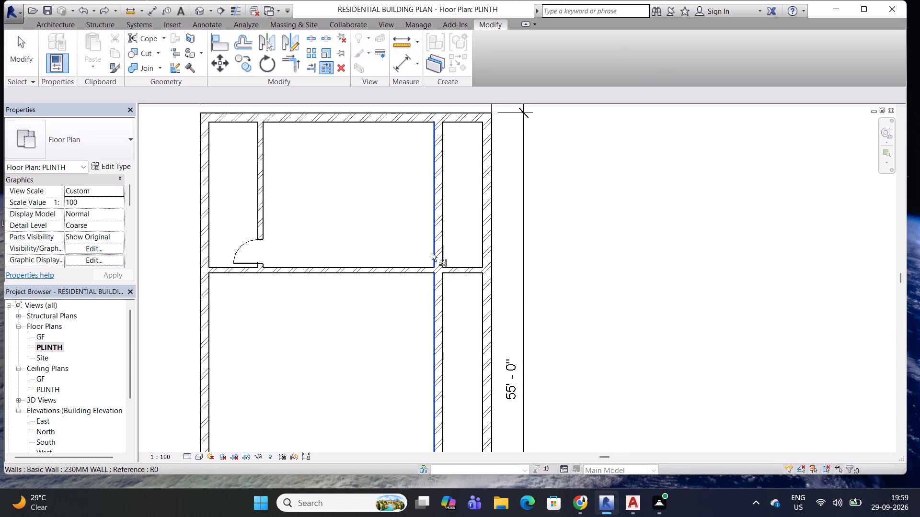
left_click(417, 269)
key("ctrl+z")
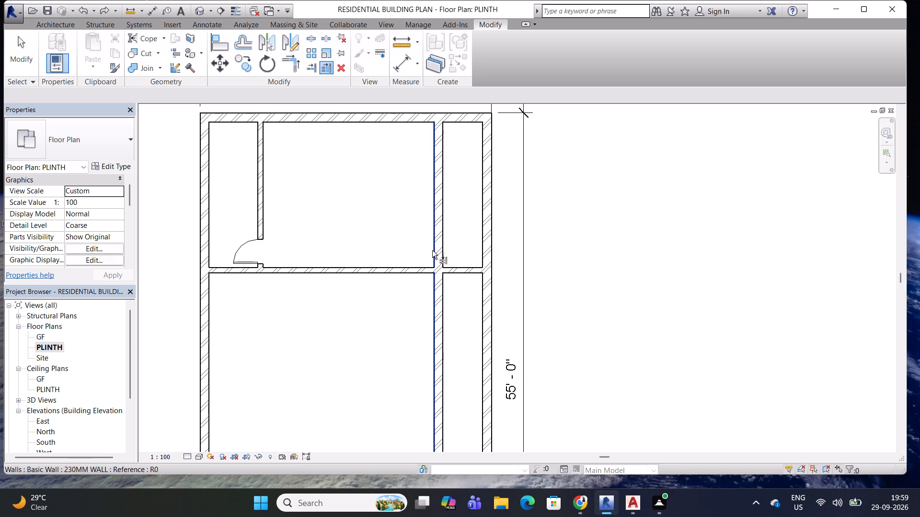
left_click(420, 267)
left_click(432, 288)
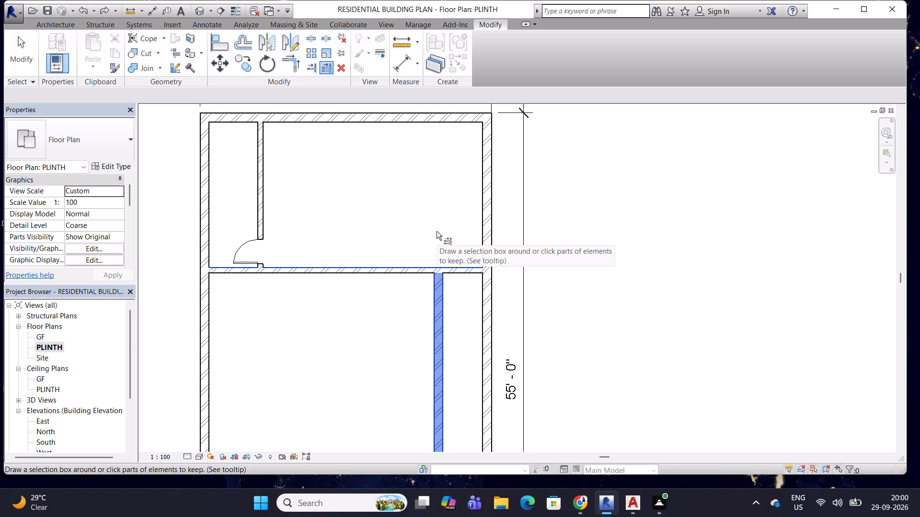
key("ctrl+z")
Trim the offset 230MM WALL at the cross partition with Trim/Extend Multiple Elements, keeping only its north part.
left_click(421, 269)
left_click(440, 236)
scroll(453, 206, "down", 2)
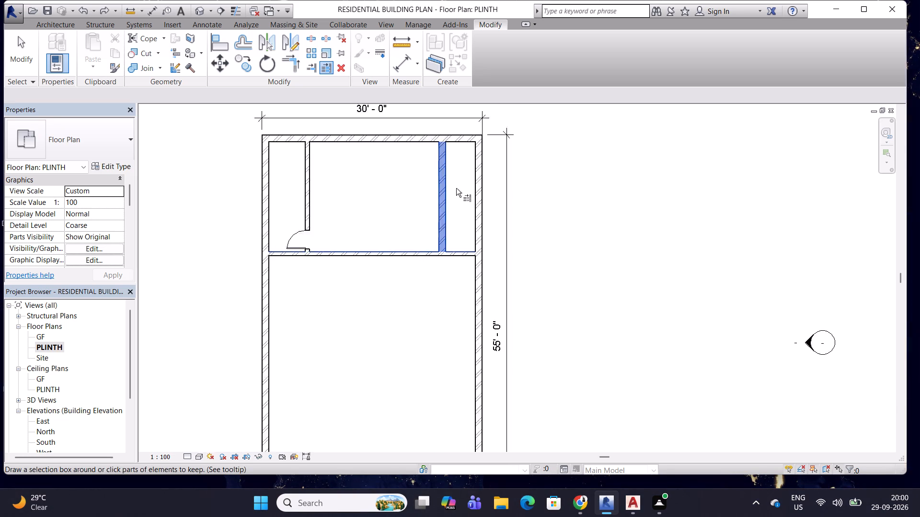
scroll(456, 188, "down", 1)
middle_click_drag(457, 187, 466, 222)
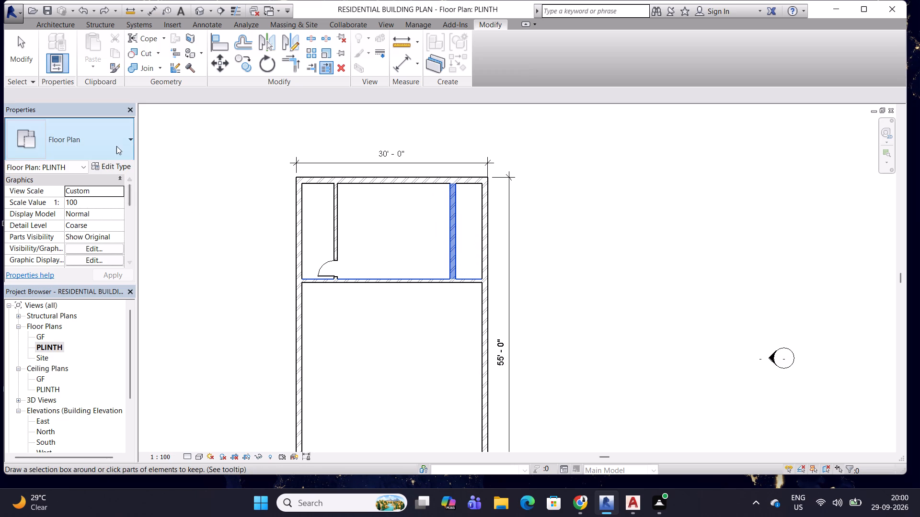
Change the trimmed north-south wall's type to 115 MM WALL.
left_click(120, 138)
key("Escape")
key("Escape")
key("Escape")
left_click(453, 228)
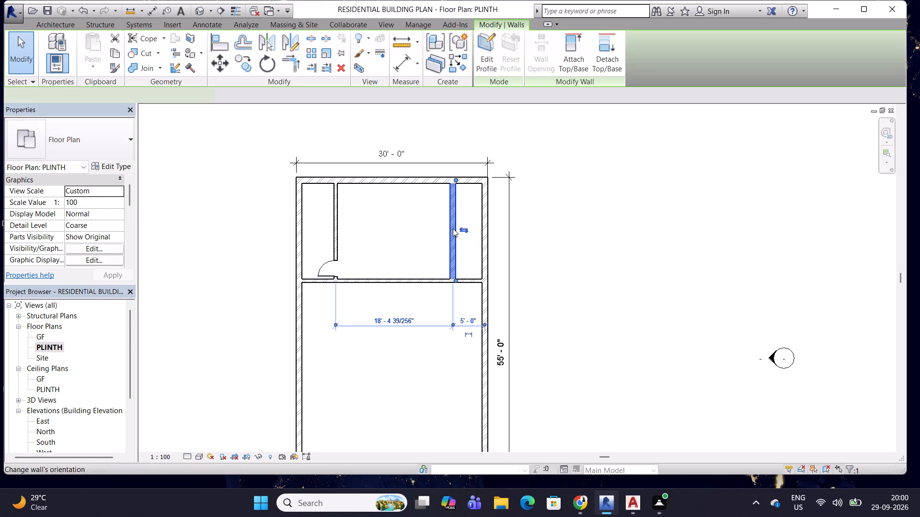
left_click(129, 141)
left_click(63, 203)
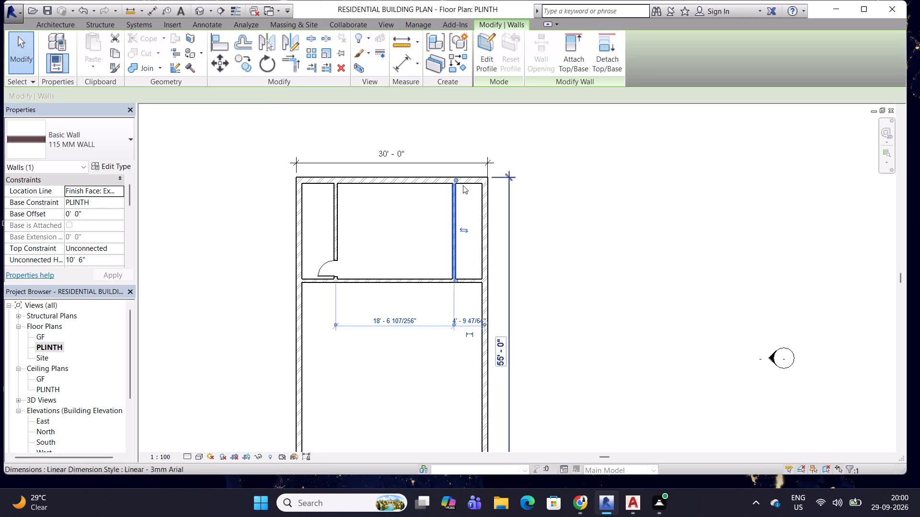
key("Escape")
key("Escape")
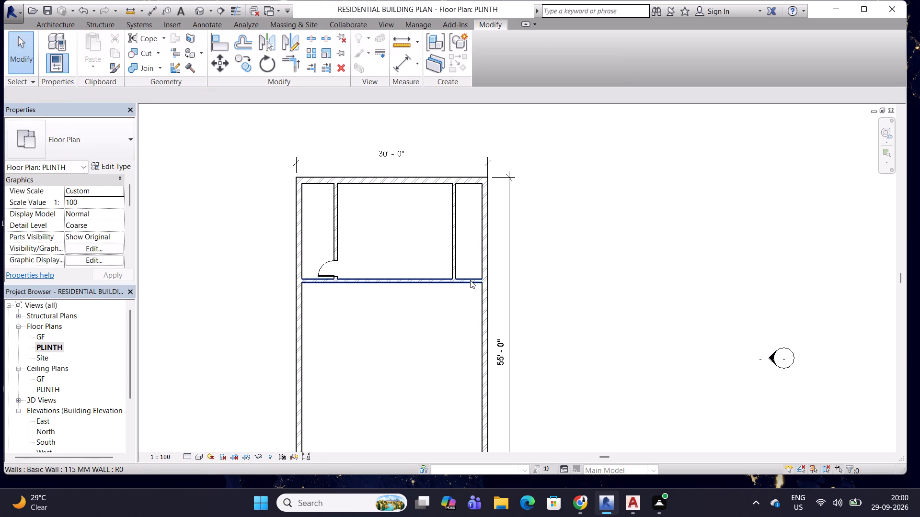
Set the distance between the new 115 MM partition's east face and the east exterior wall's inner face to 5'.
left_click(470, 280)
key("Escape")
left_click(454, 227)
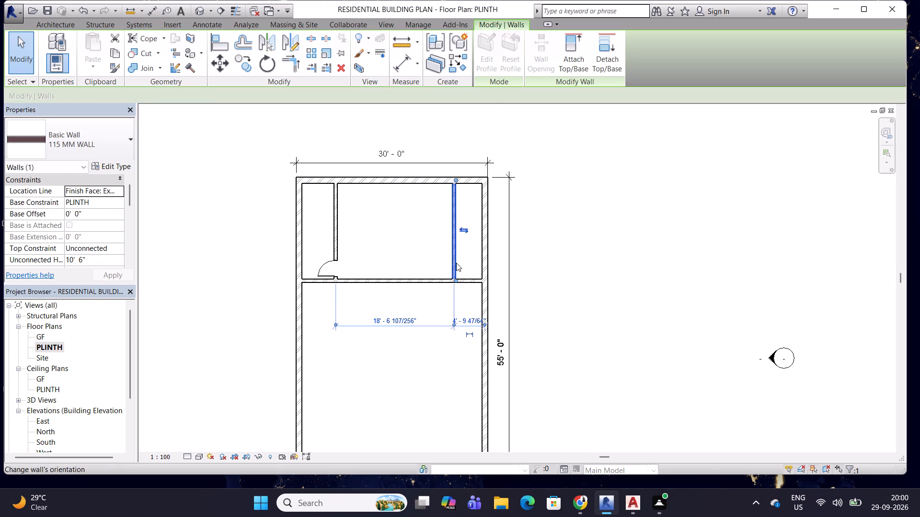
scroll(457, 328, "up", 3)
scroll(471, 291, "up", 2)
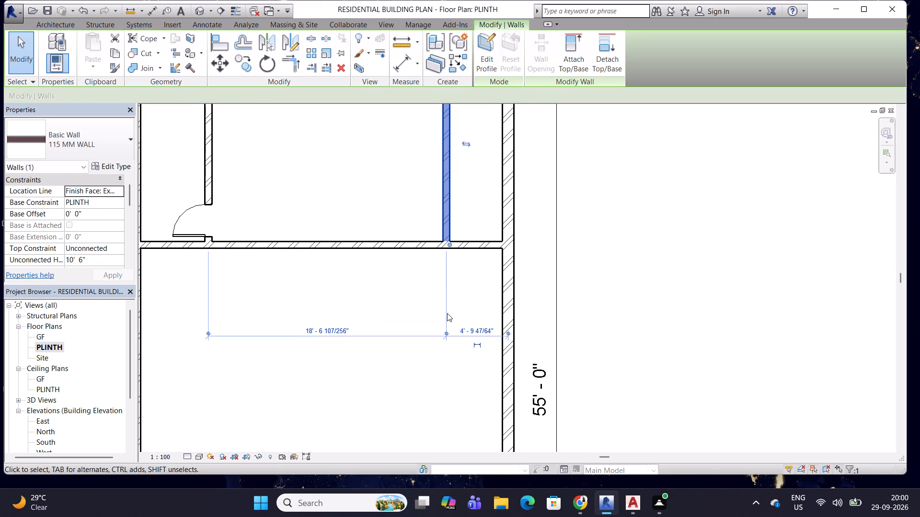
double_click(447, 327)
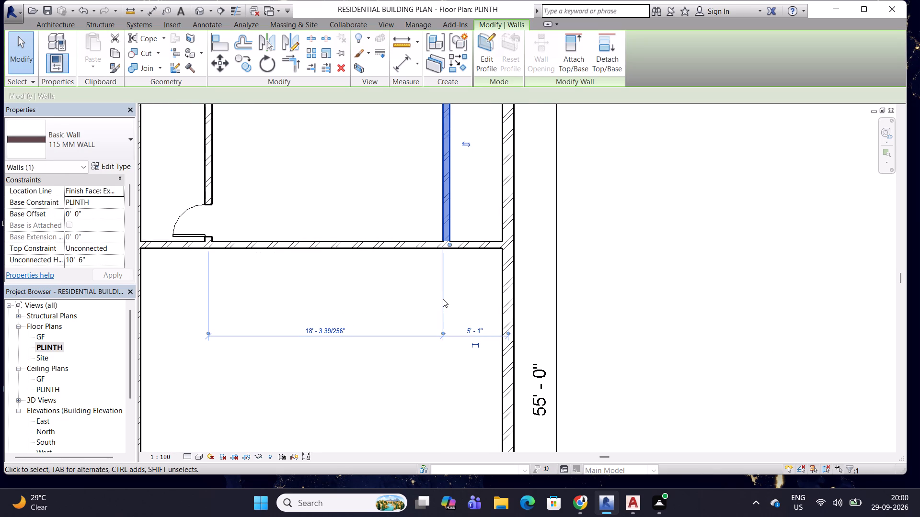
double_click(443, 299)
left_click(467, 229)
left_click(468, 246)
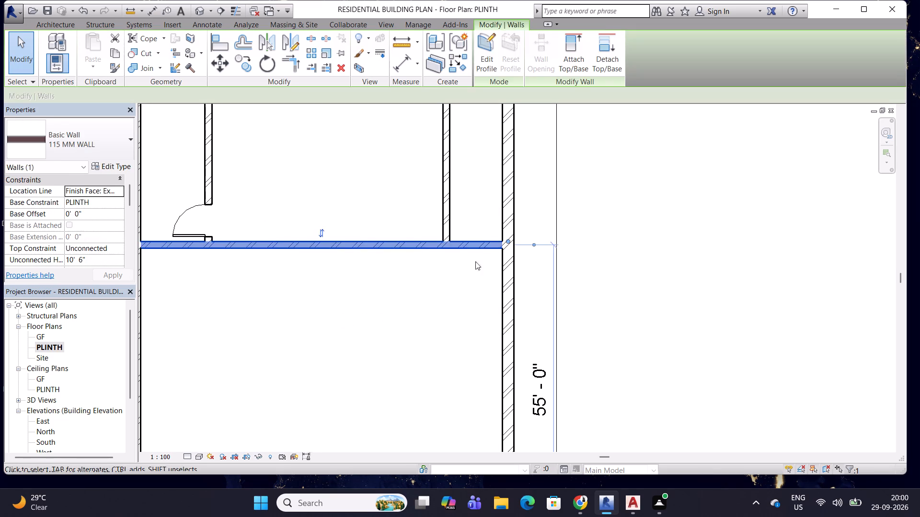
key("Escape")
left_click(448, 203)
double_click(442, 292)
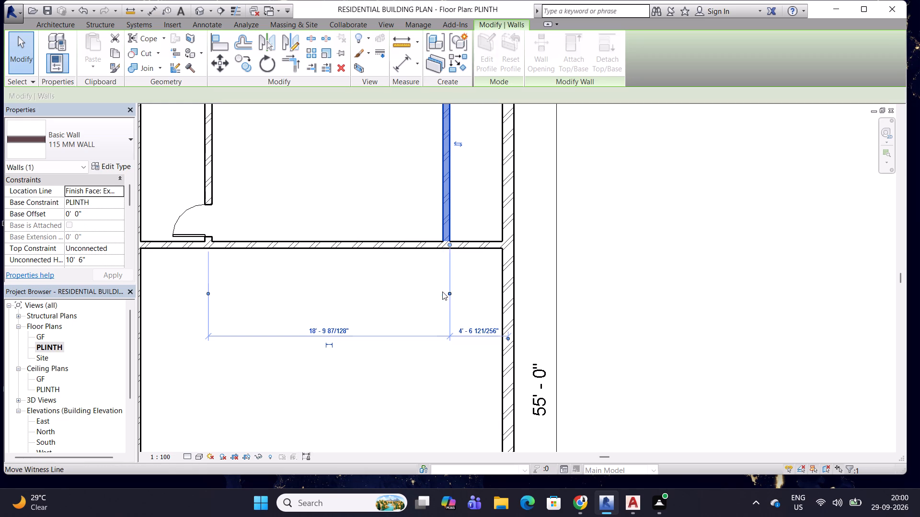
double_click(509, 337)
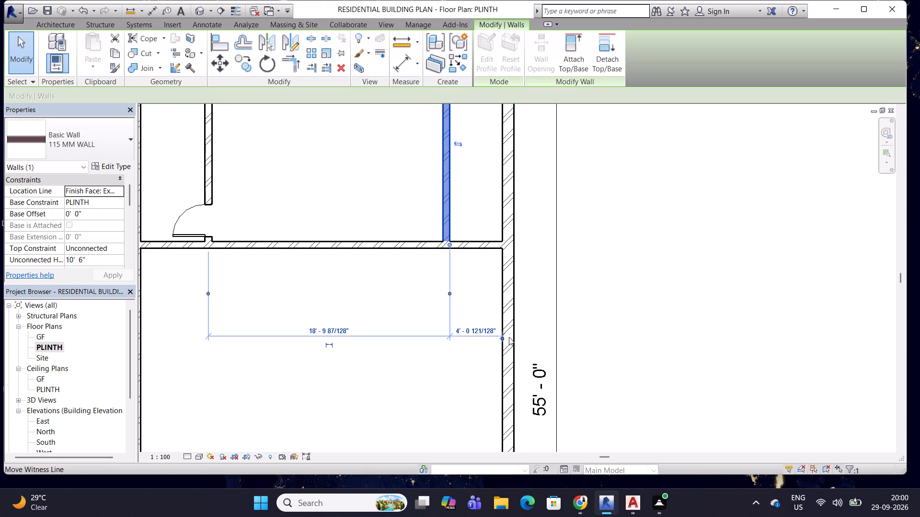
double_click(473, 331)
triple_click(473, 331)
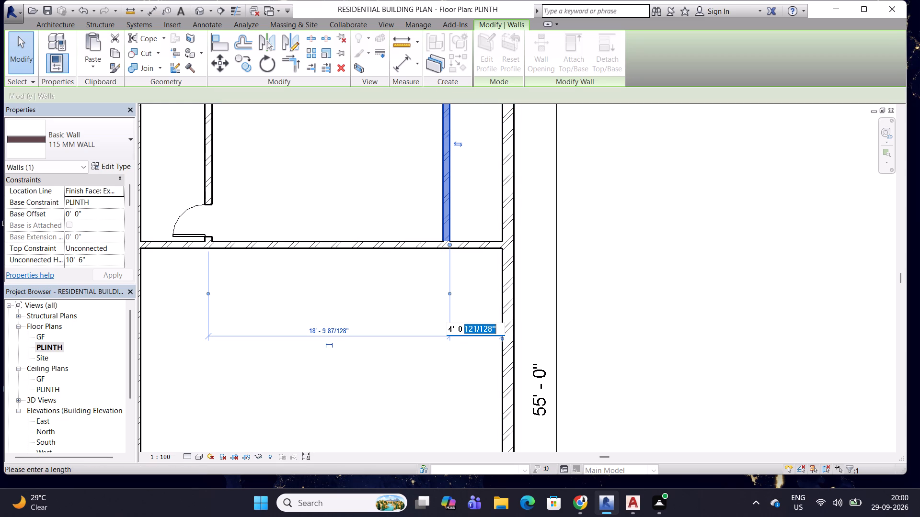
key("BackSpace")
key("BackSpace")
key("BackSpace")
key("BackSpace")
key("BackSpace")
key("BackSpace")
key("BackSpace")
type("5'")
key("Return")
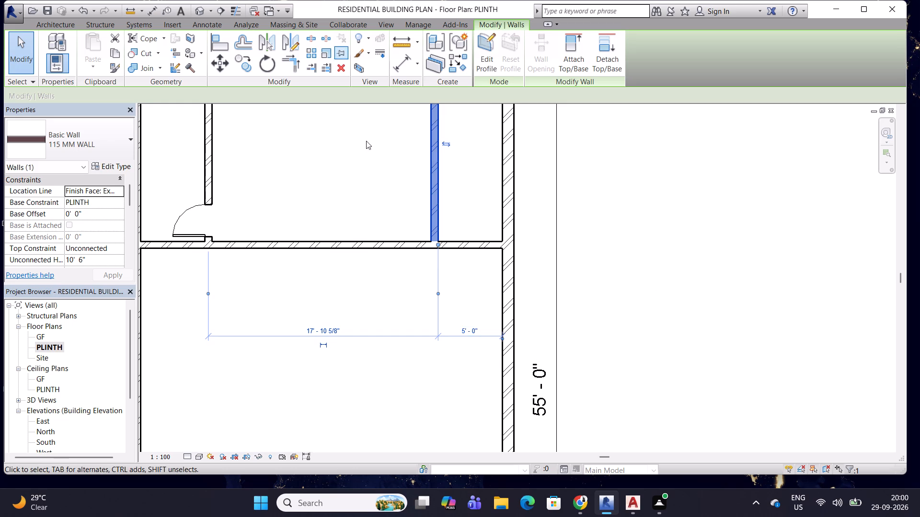
scroll(361, 211, "down", 4)
middle_click_drag(355, 192, 360, 271)
left_click(362, 252)
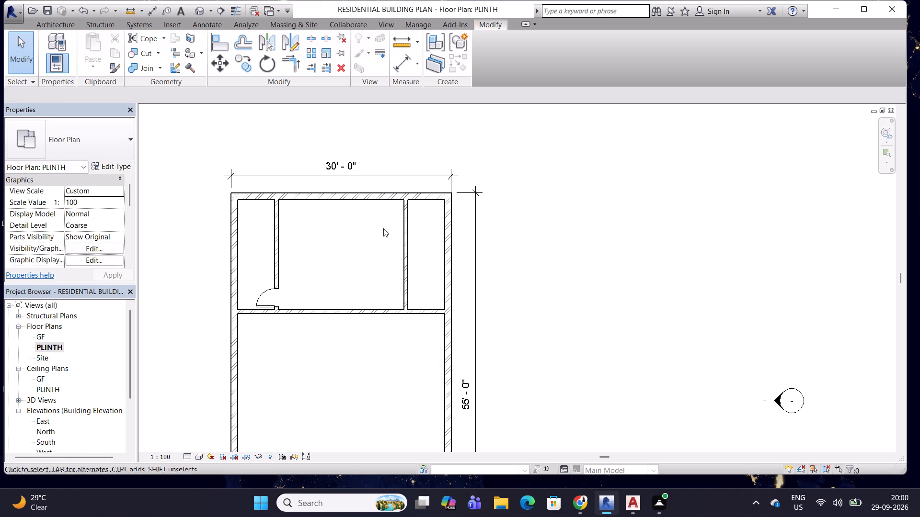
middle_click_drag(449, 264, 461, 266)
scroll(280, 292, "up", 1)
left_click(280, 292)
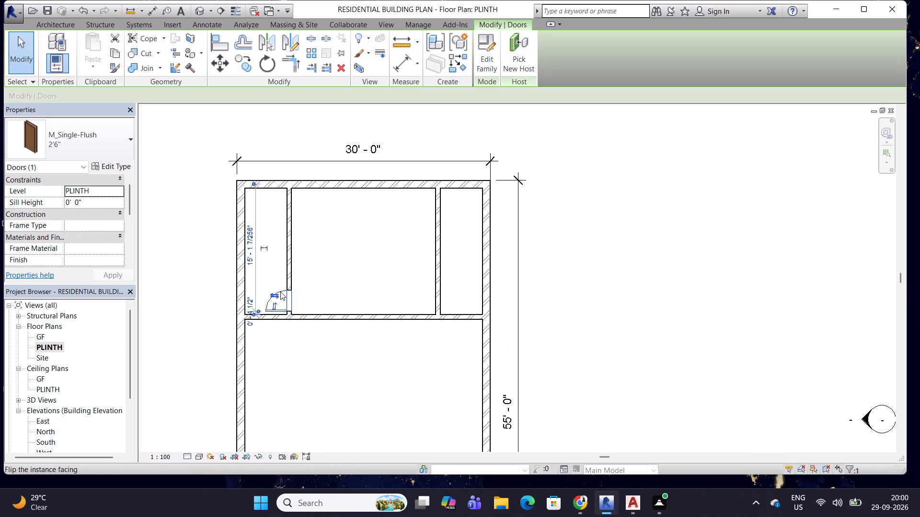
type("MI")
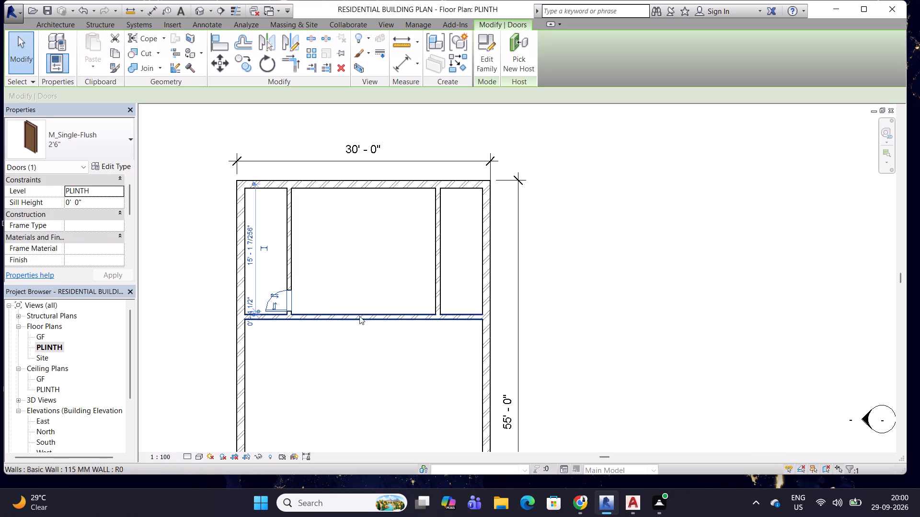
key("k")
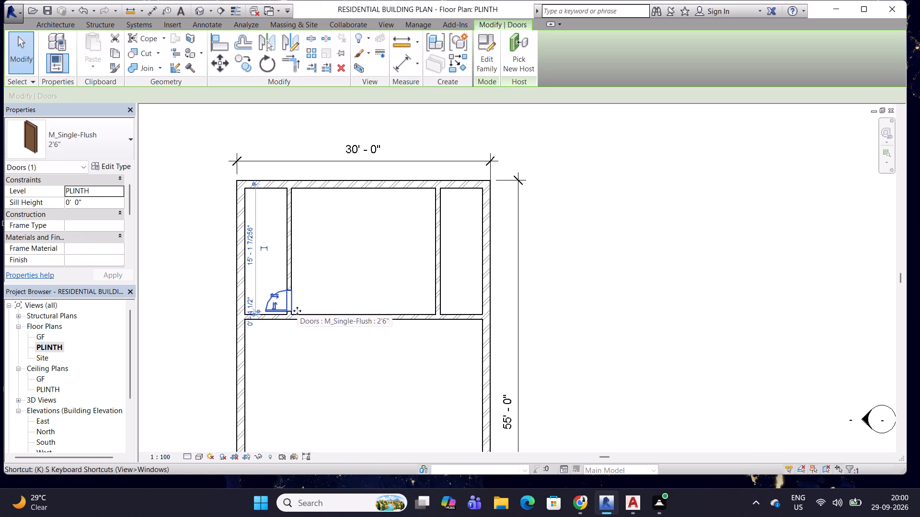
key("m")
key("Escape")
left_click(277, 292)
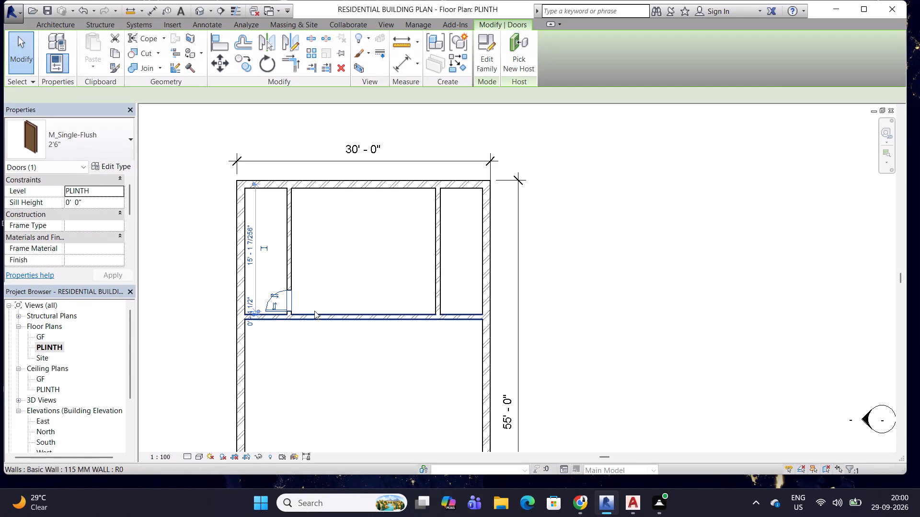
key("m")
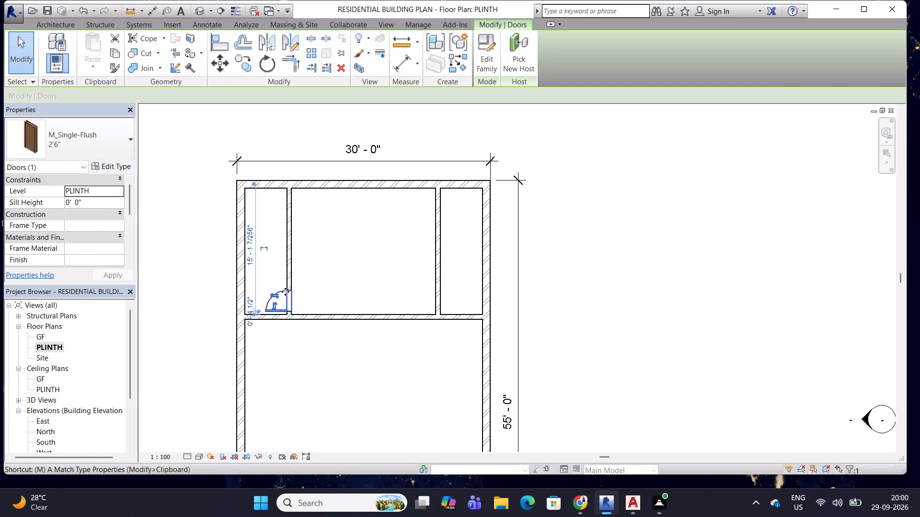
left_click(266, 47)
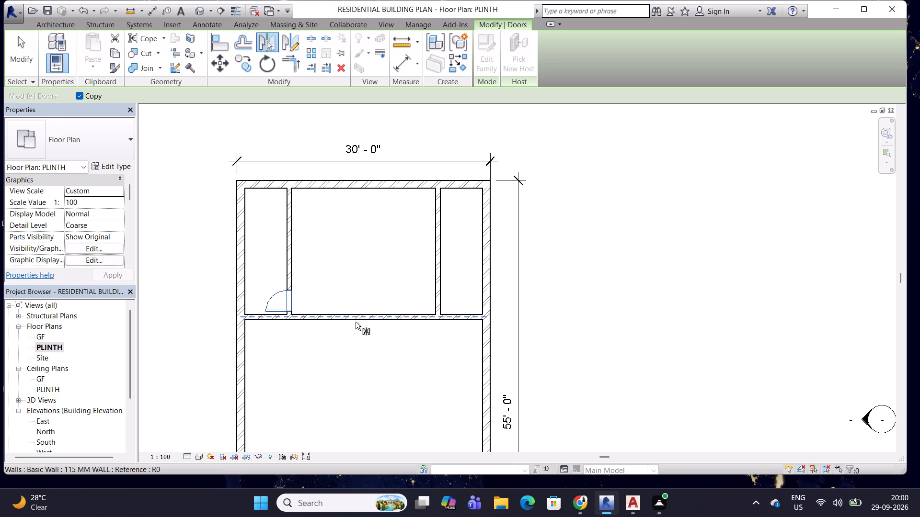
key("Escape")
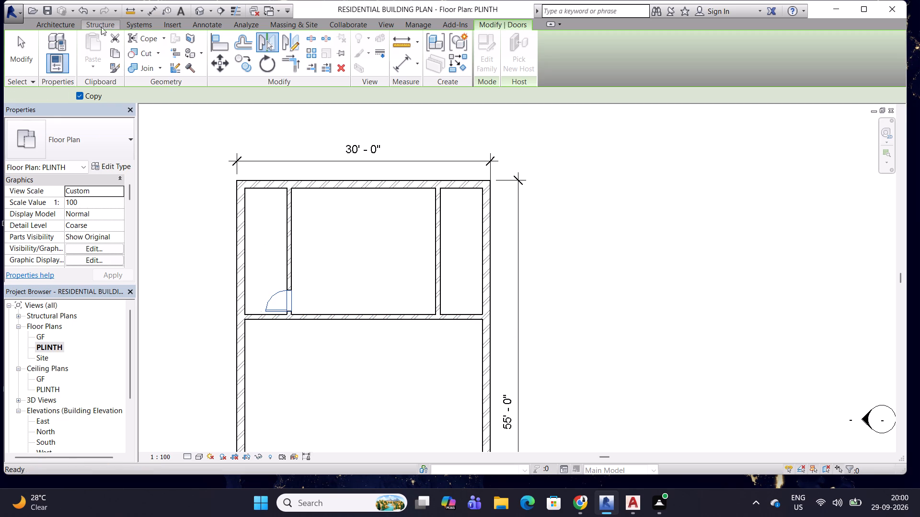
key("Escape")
Enable all object snaps in the project's Snaps settings.
left_click(414, 26)
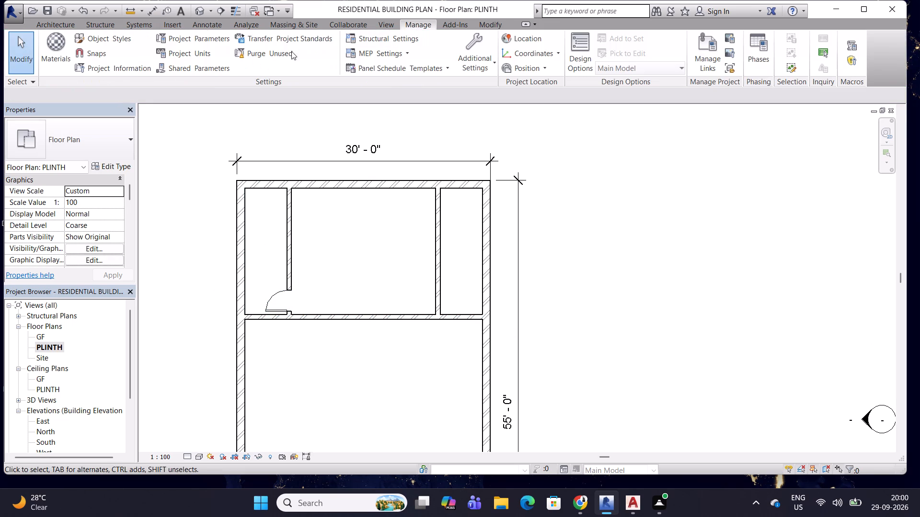
left_click(91, 50)
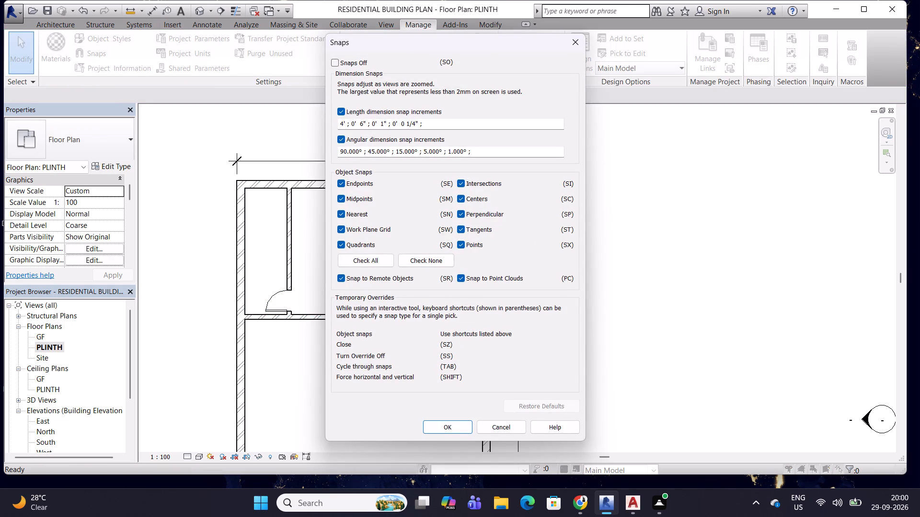
left_click(376, 260)
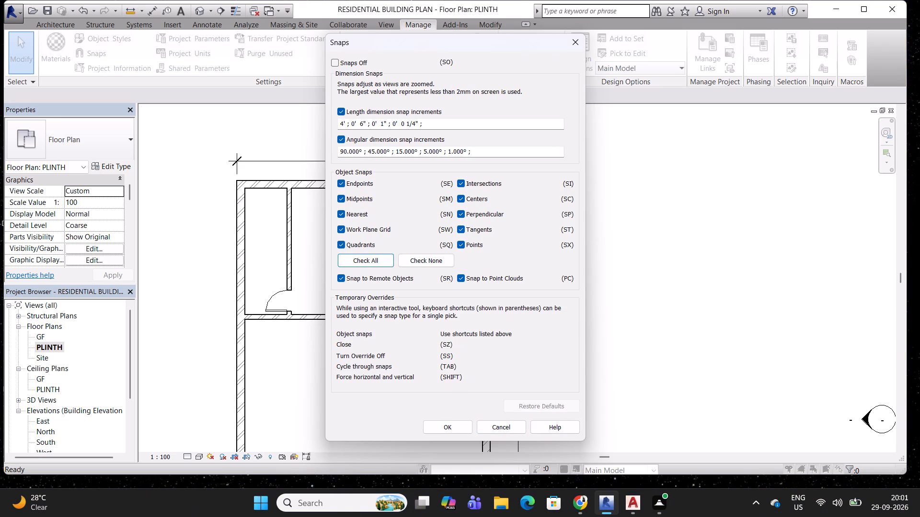
left_click(445, 426)
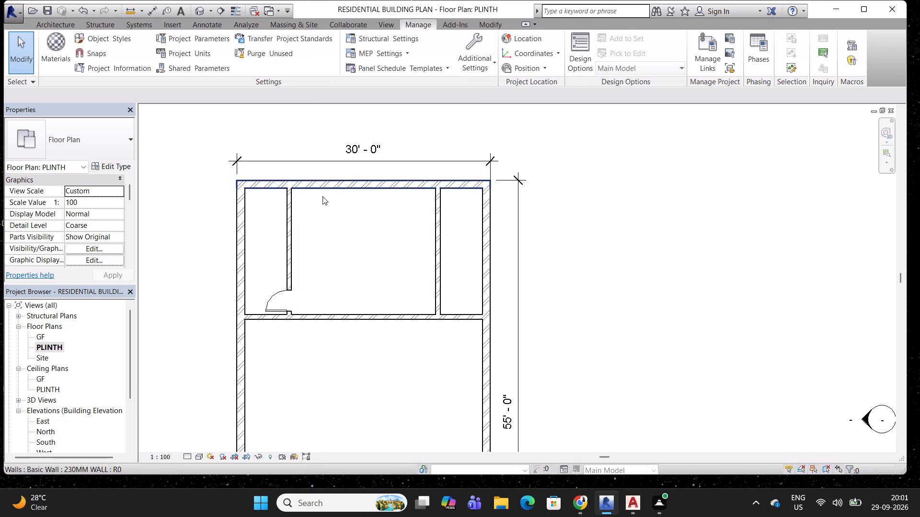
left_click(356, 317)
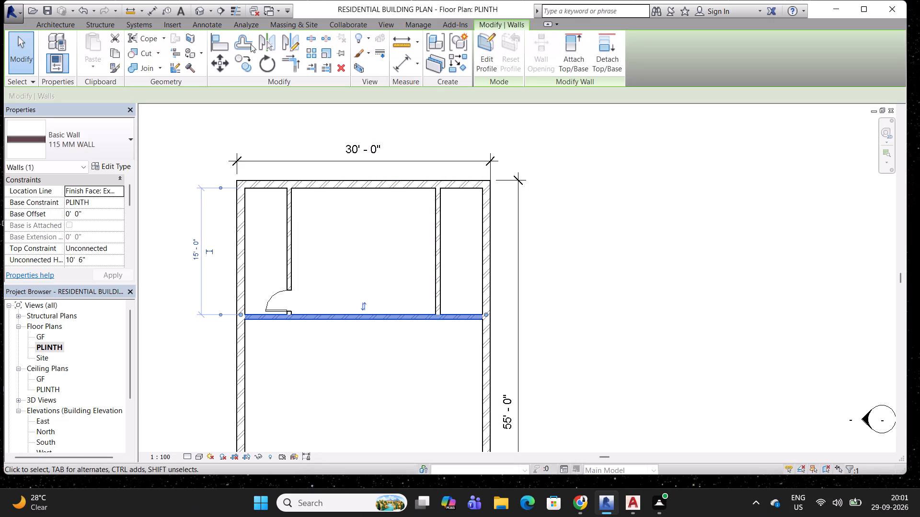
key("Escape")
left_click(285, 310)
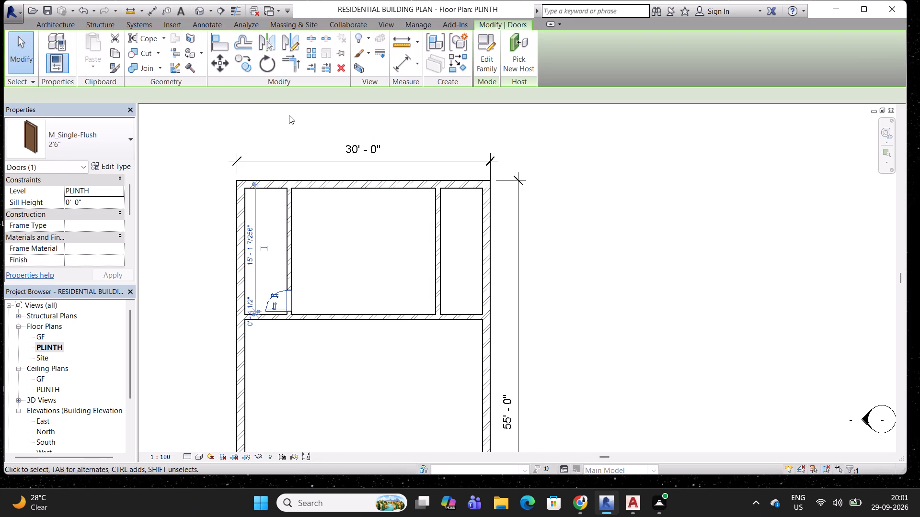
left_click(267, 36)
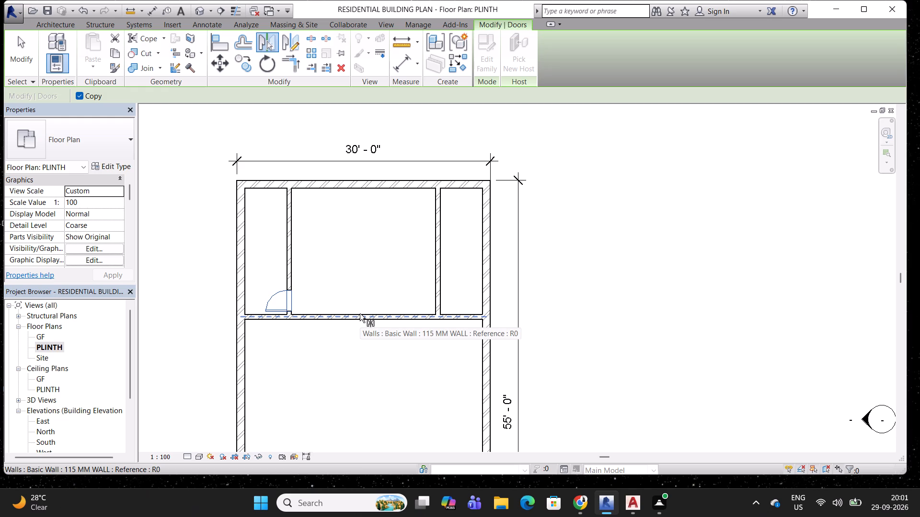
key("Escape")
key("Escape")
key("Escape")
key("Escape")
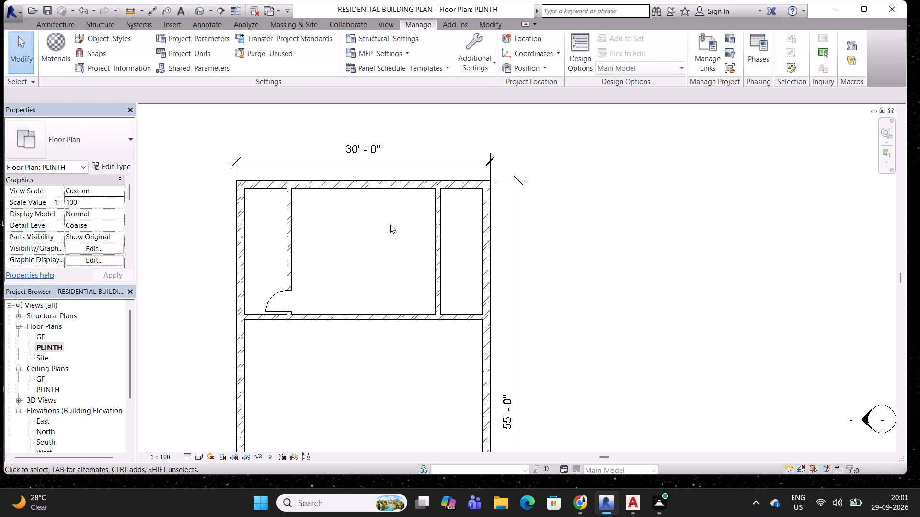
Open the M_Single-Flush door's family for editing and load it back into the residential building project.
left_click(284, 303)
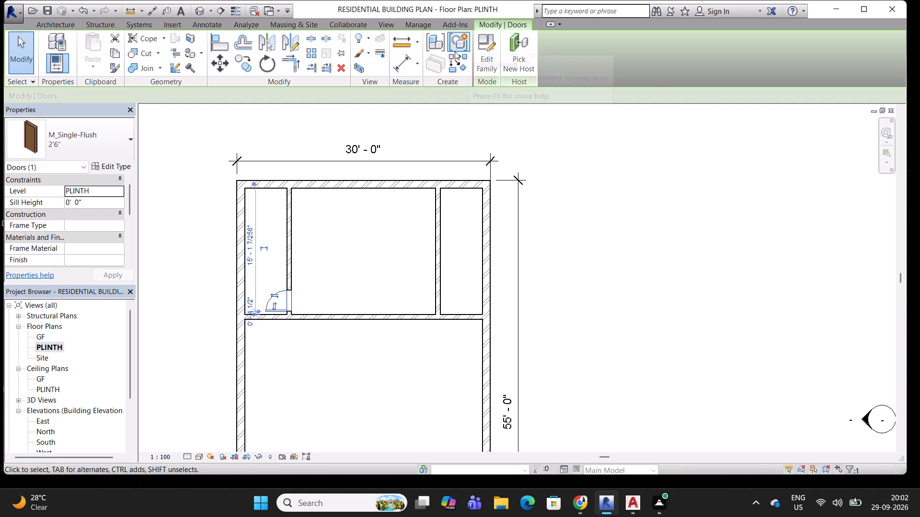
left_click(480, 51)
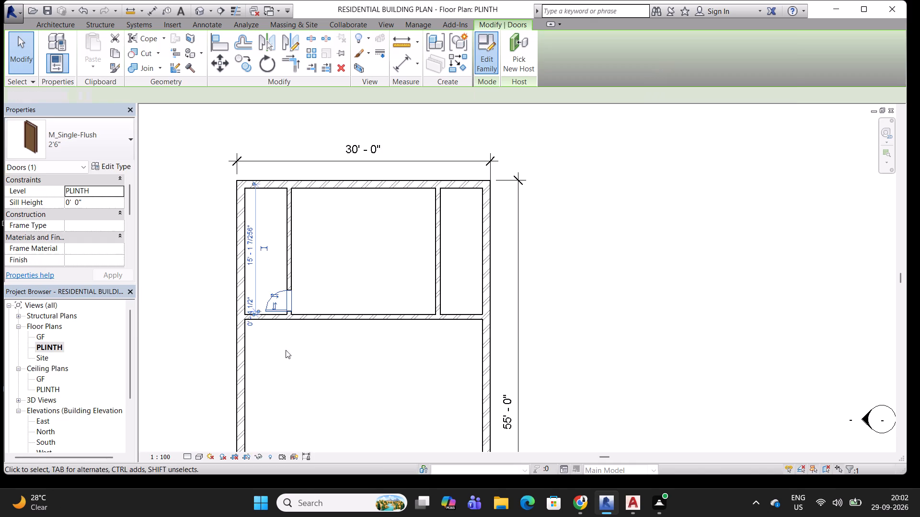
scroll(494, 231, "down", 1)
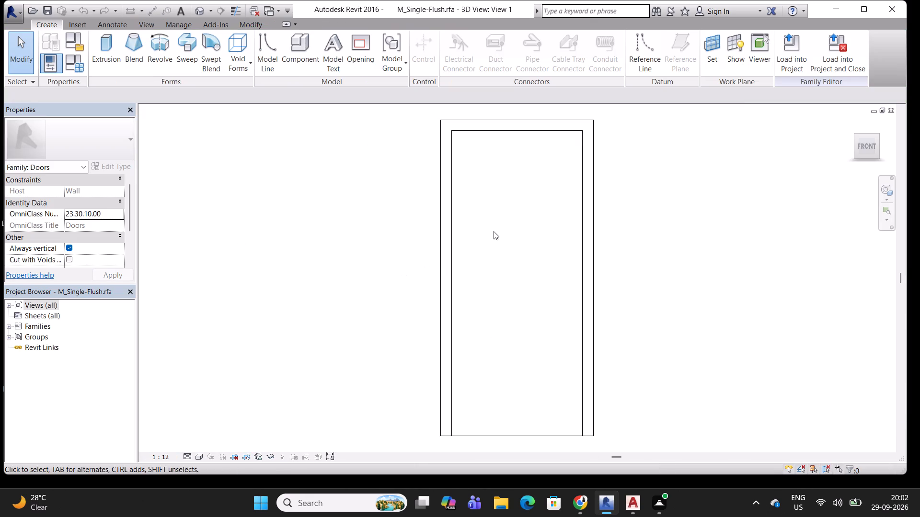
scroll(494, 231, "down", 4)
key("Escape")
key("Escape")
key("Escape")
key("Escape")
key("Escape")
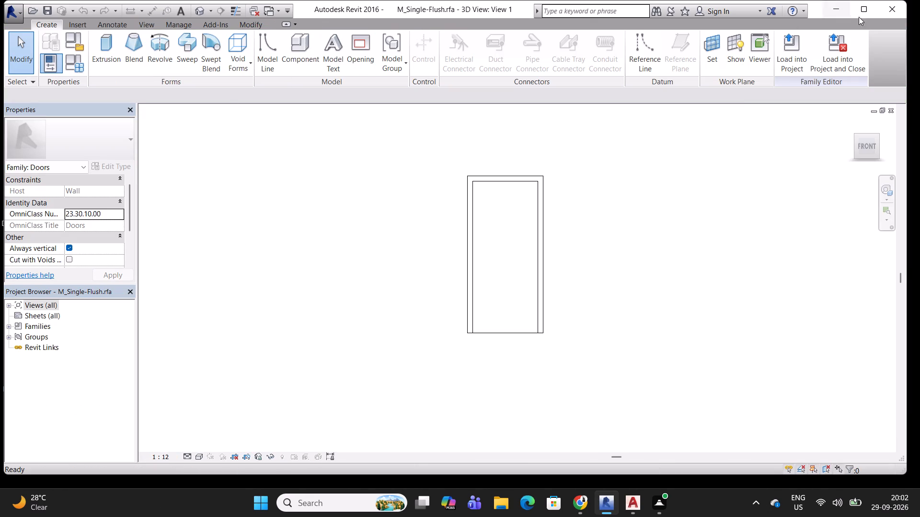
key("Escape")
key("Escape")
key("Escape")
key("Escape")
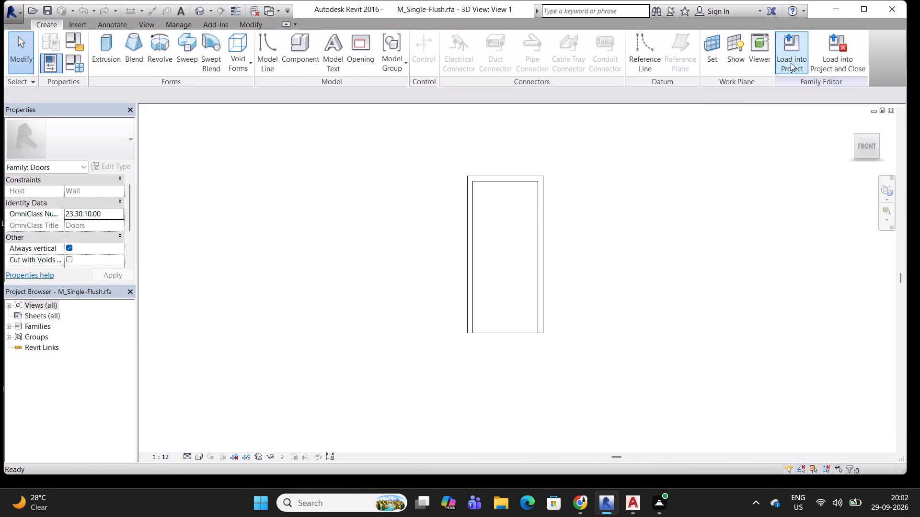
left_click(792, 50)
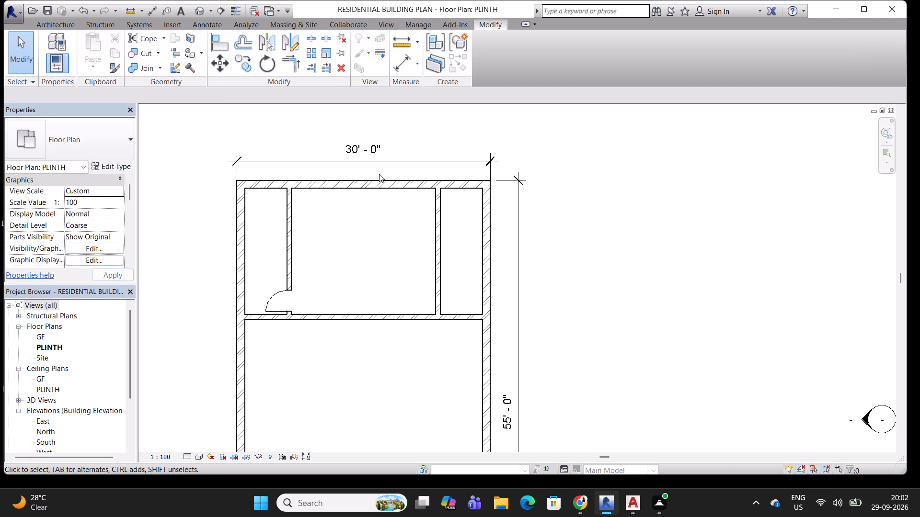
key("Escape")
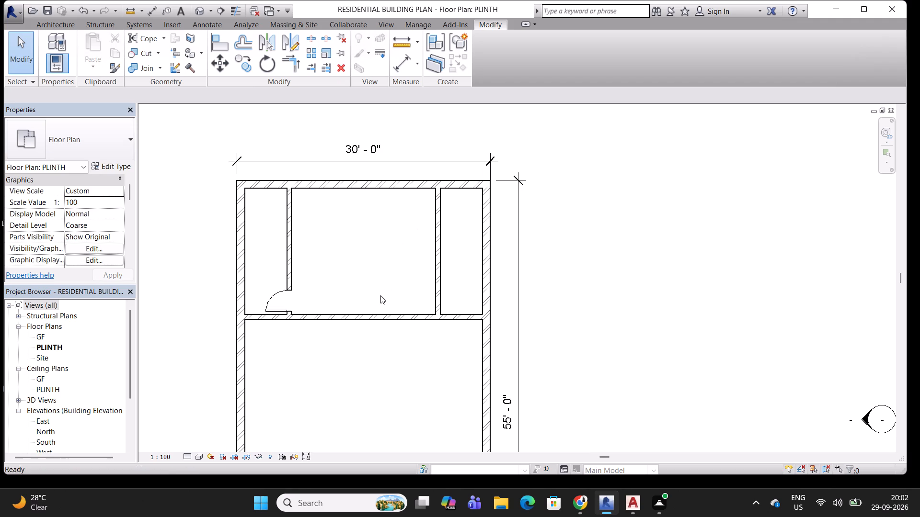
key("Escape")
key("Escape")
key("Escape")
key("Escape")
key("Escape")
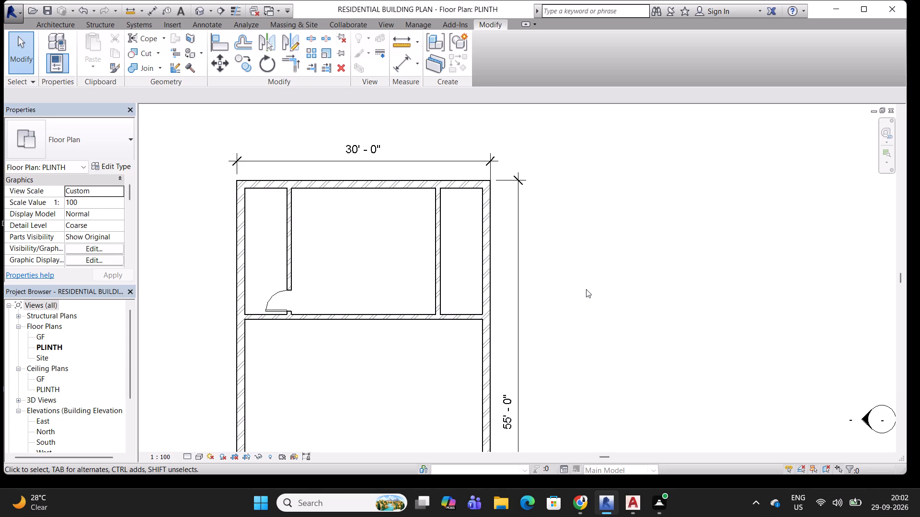
Save the residential building project.
scroll(463, 232, "down", 8)
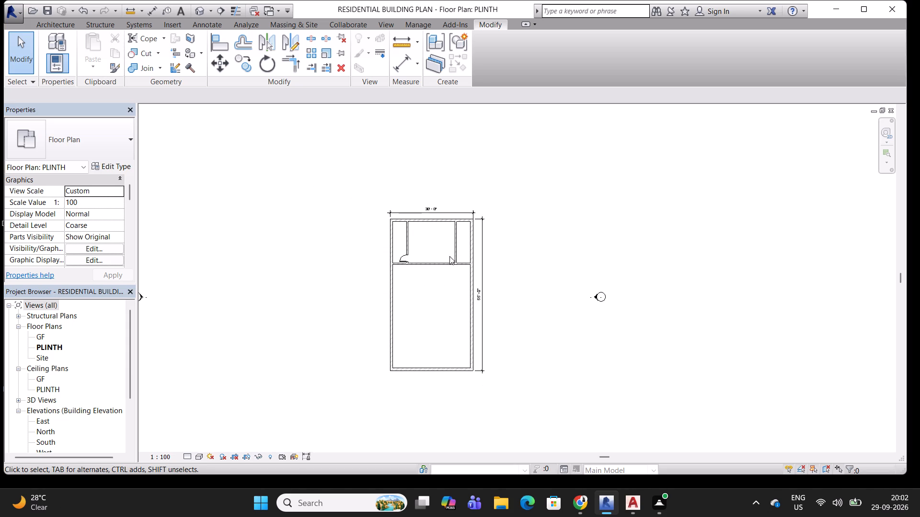
middle_click_drag(449, 256, 467, 261)
scroll(467, 261, "up", 5)
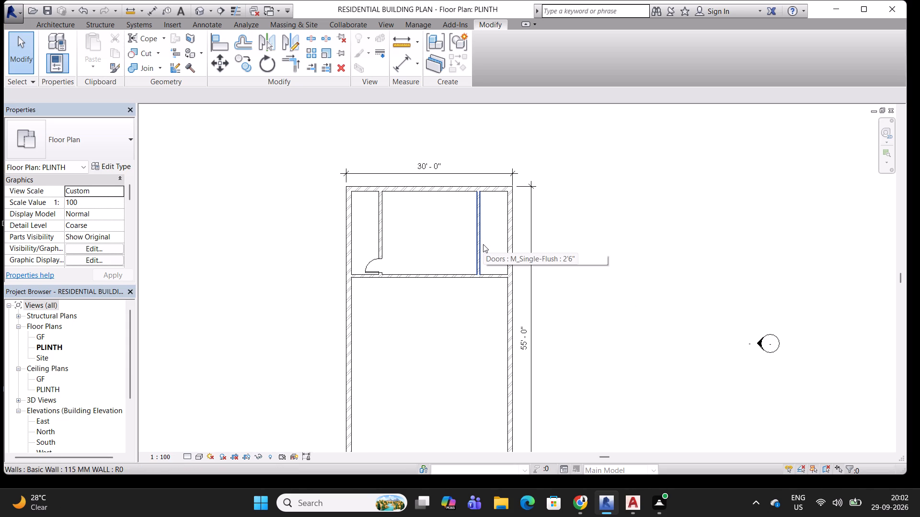
key("ctrl+s")
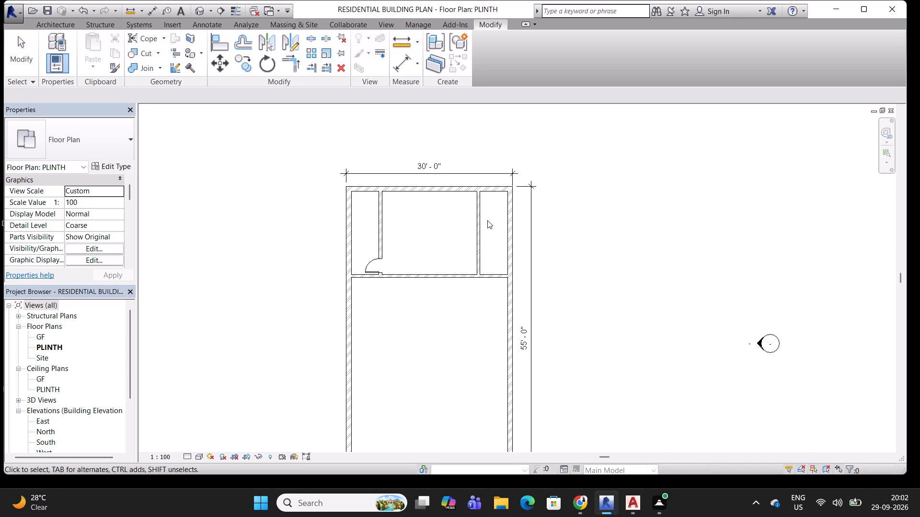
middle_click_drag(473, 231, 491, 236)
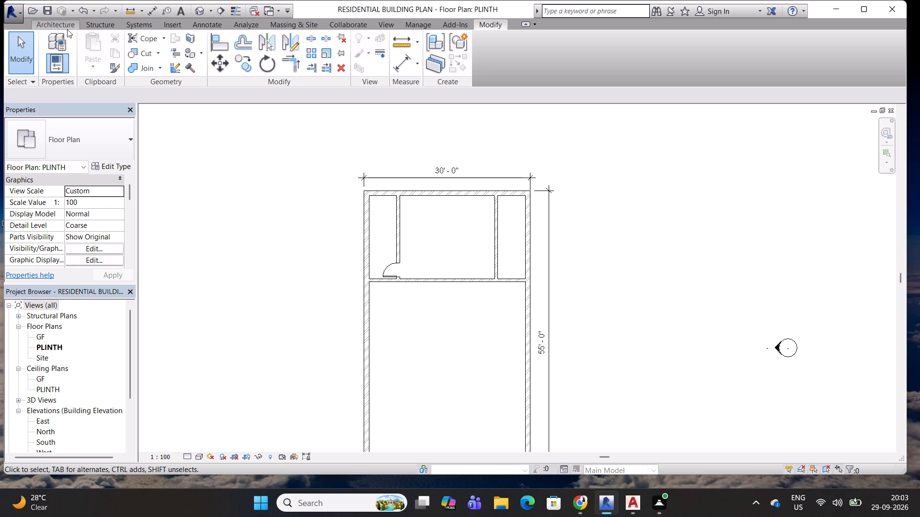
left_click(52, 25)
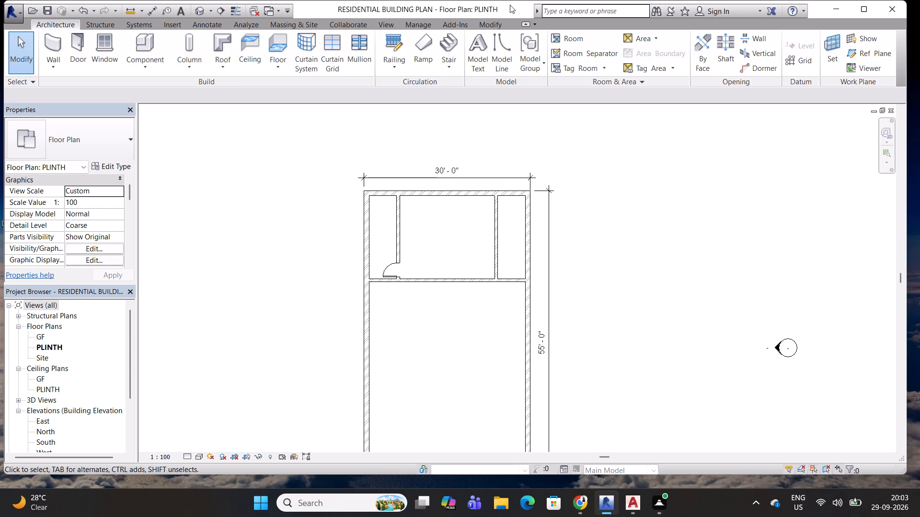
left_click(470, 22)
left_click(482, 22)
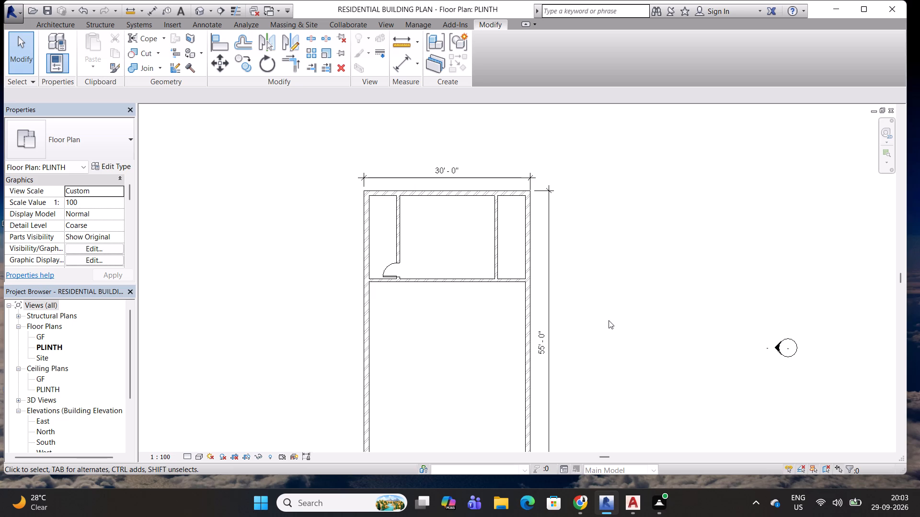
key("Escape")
Draw a horizontal Thin Lines detail line in the empty area east of the building.
left_click(51, 22)
key("Escape")
key("d")
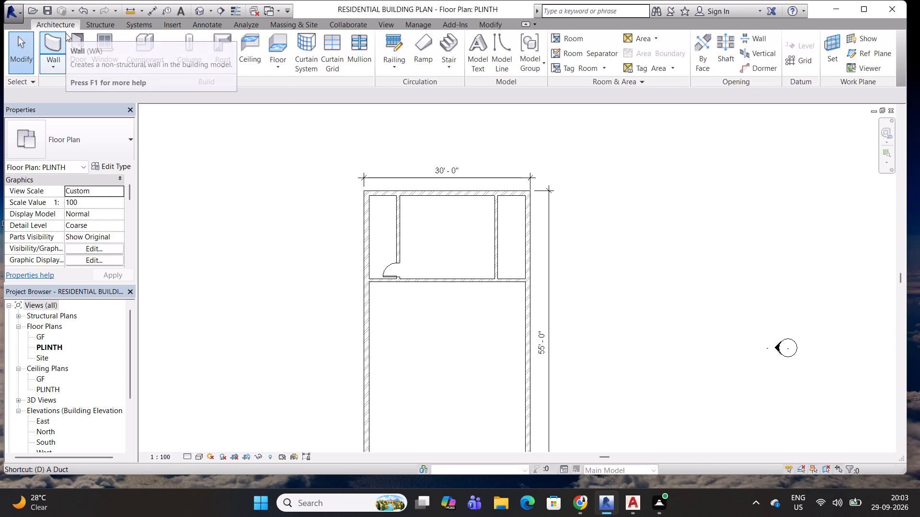
key("l")
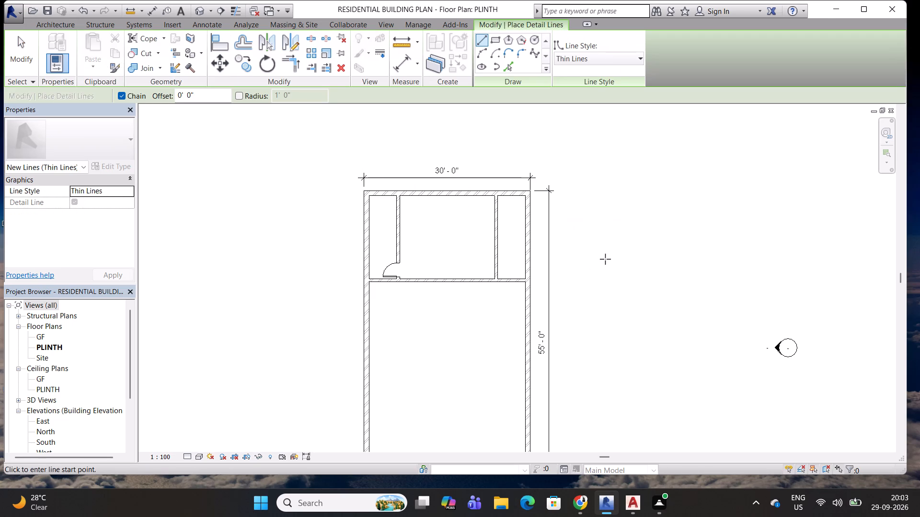
left_click(605, 259)
left_click(705, 264)
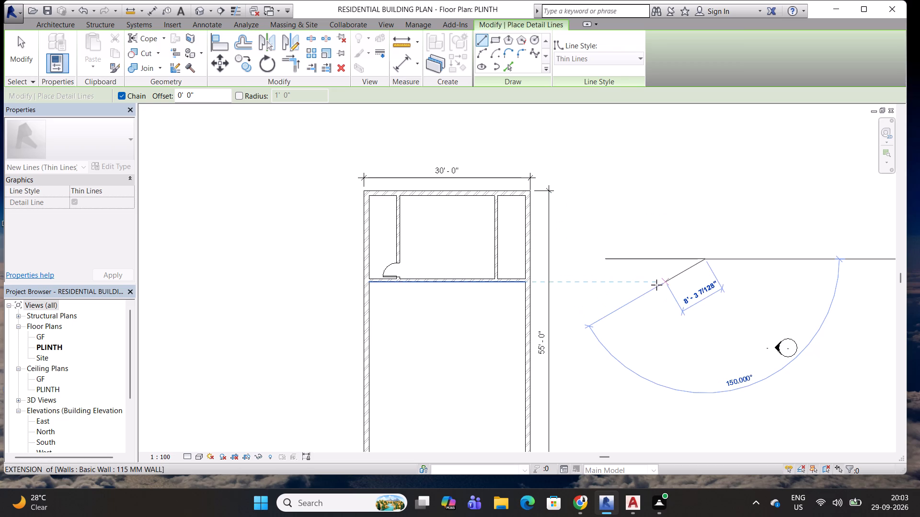
key("Escape")
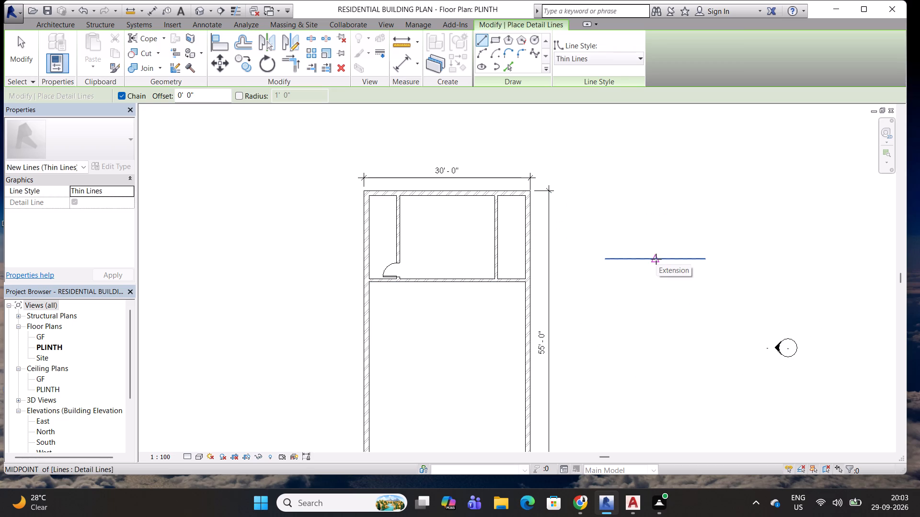
Draw a vertical Thin Lines detail line northward from the cross partition's midpoint into the middle room.
left_click(448, 277)
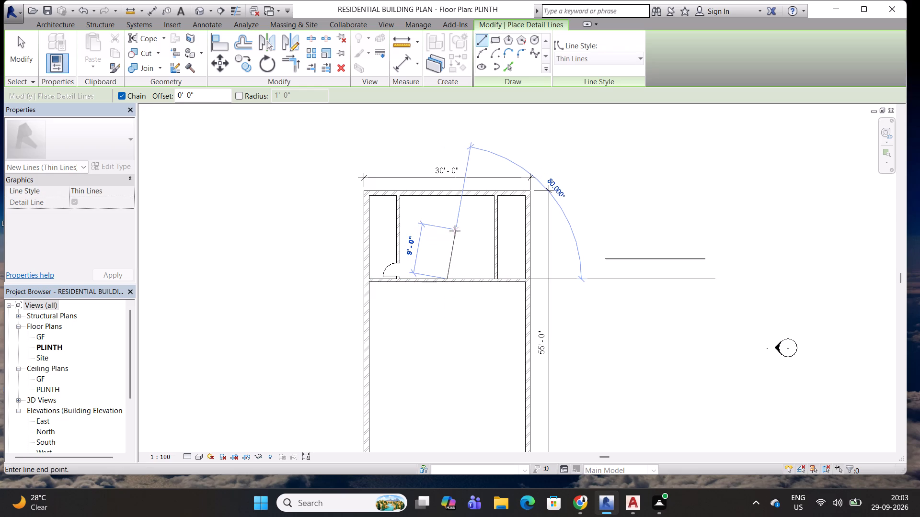
left_click(451, 225)
key("Escape")
key("Escape")
key("Escape")
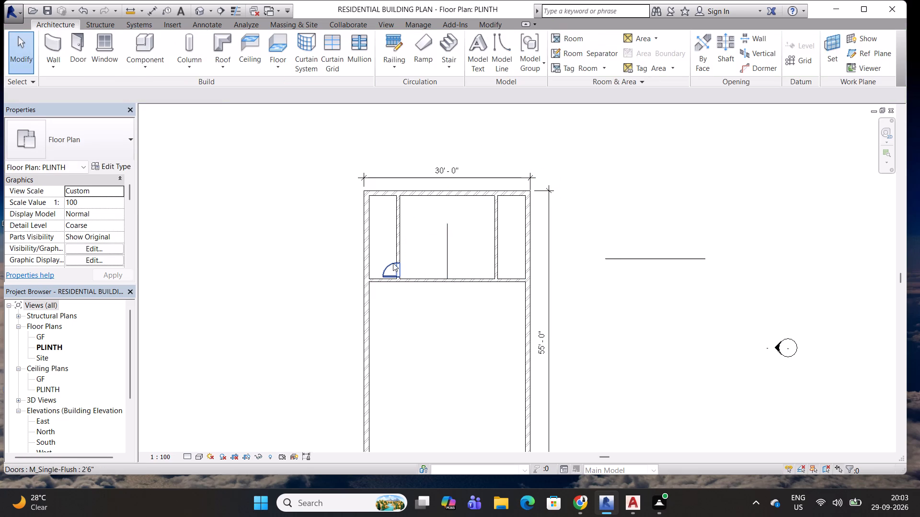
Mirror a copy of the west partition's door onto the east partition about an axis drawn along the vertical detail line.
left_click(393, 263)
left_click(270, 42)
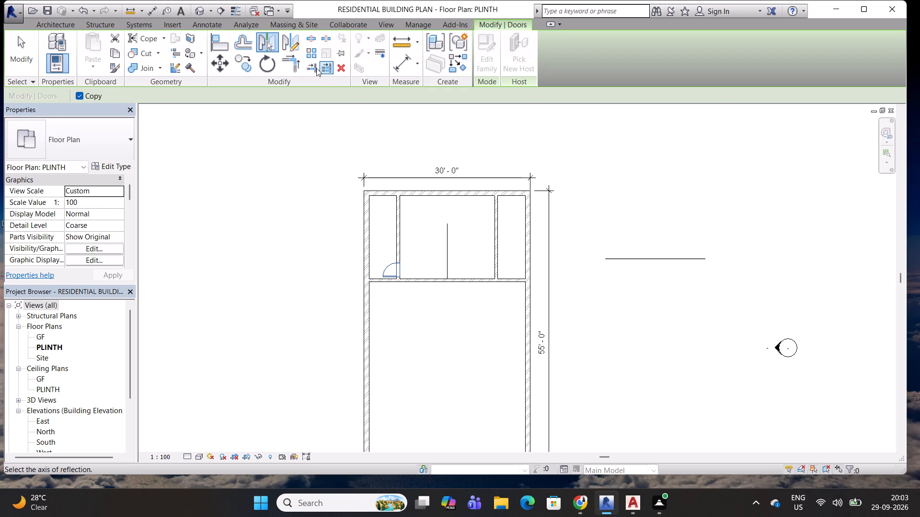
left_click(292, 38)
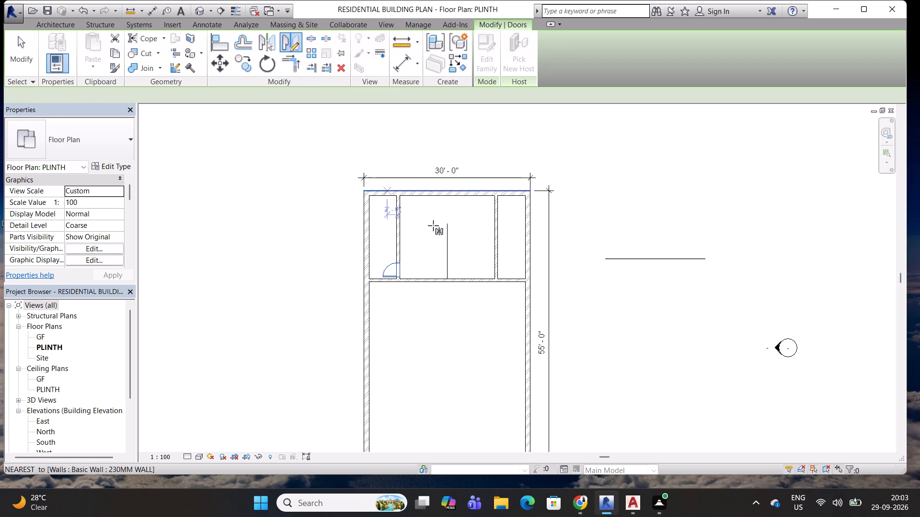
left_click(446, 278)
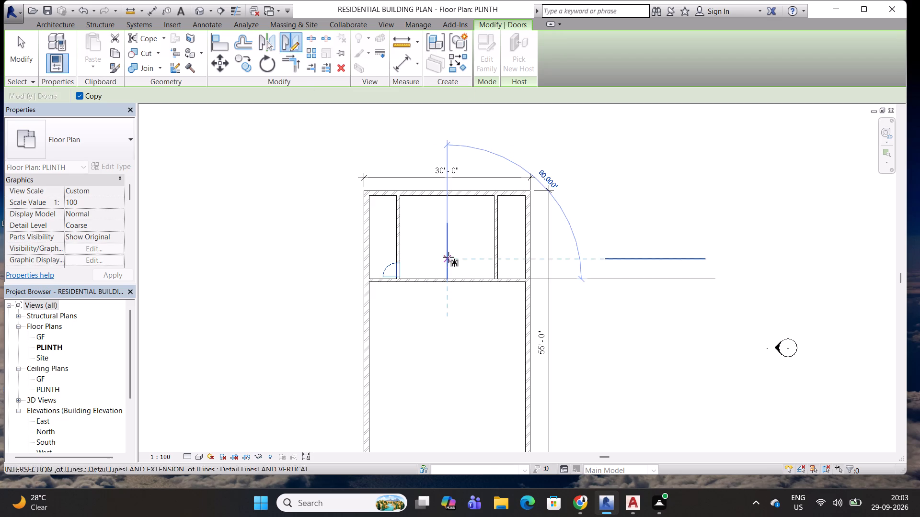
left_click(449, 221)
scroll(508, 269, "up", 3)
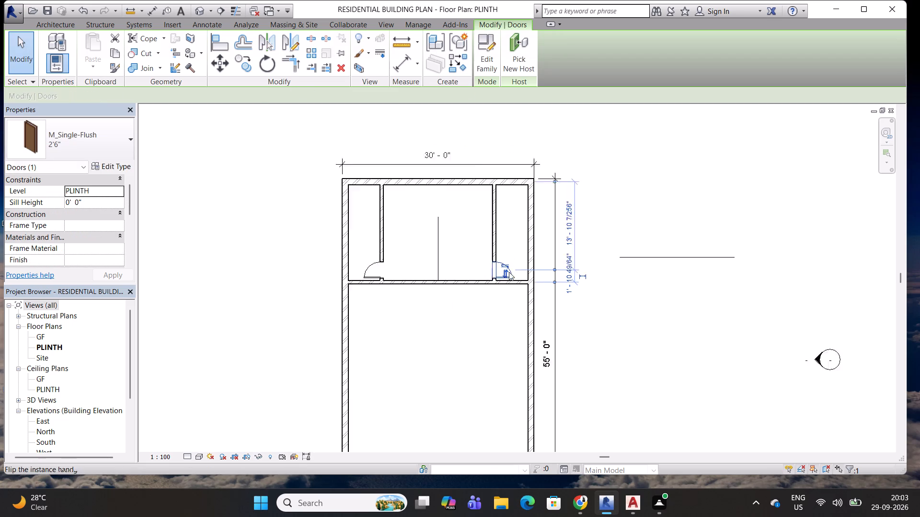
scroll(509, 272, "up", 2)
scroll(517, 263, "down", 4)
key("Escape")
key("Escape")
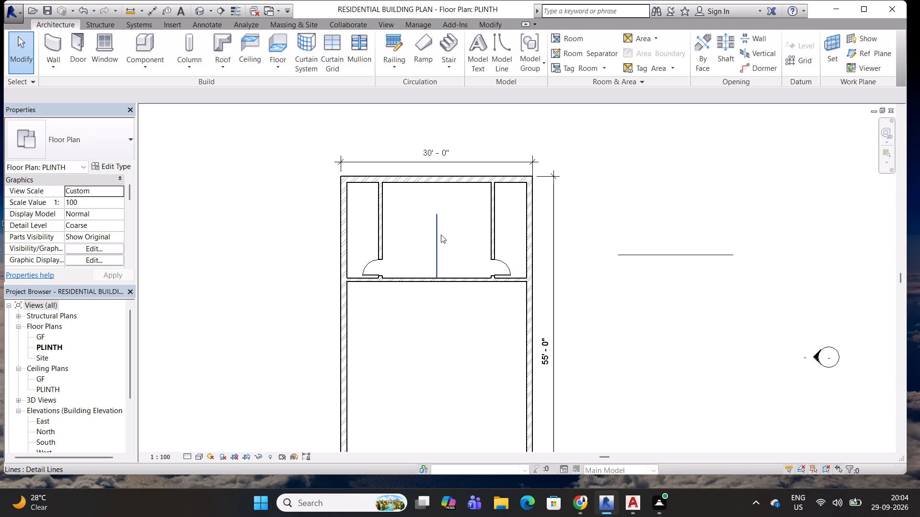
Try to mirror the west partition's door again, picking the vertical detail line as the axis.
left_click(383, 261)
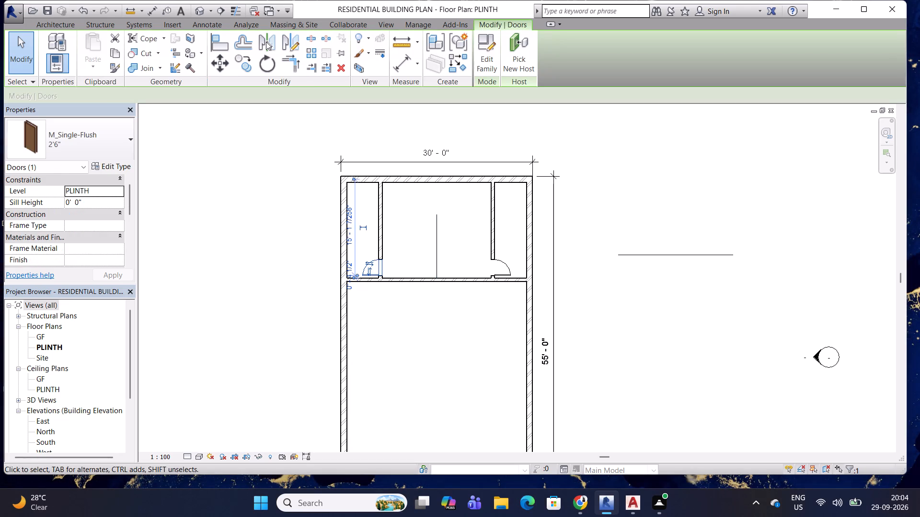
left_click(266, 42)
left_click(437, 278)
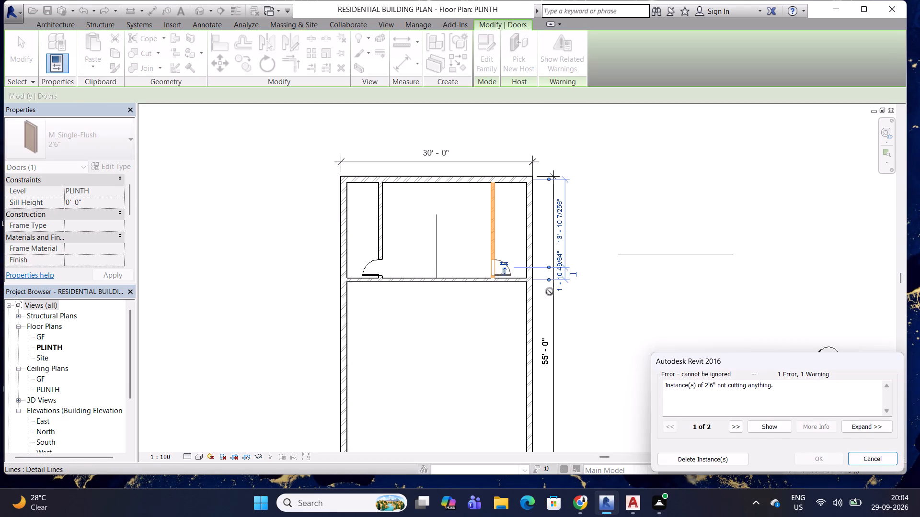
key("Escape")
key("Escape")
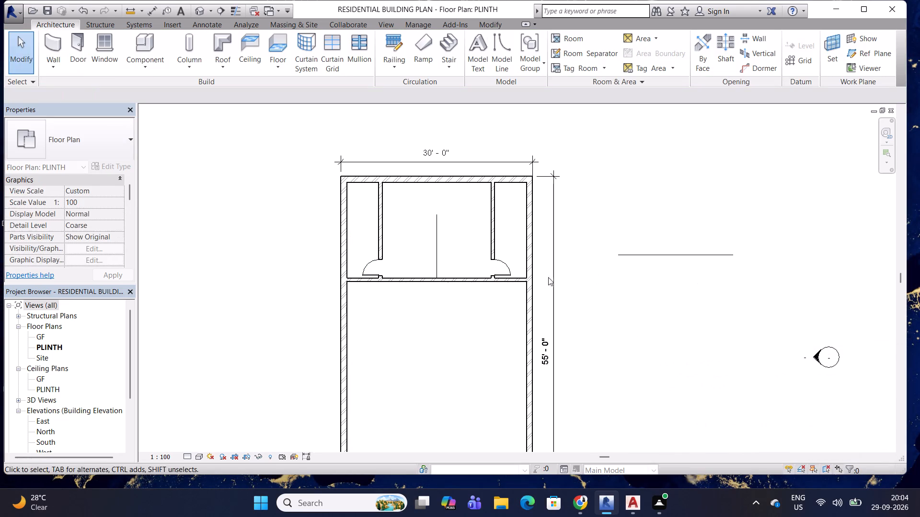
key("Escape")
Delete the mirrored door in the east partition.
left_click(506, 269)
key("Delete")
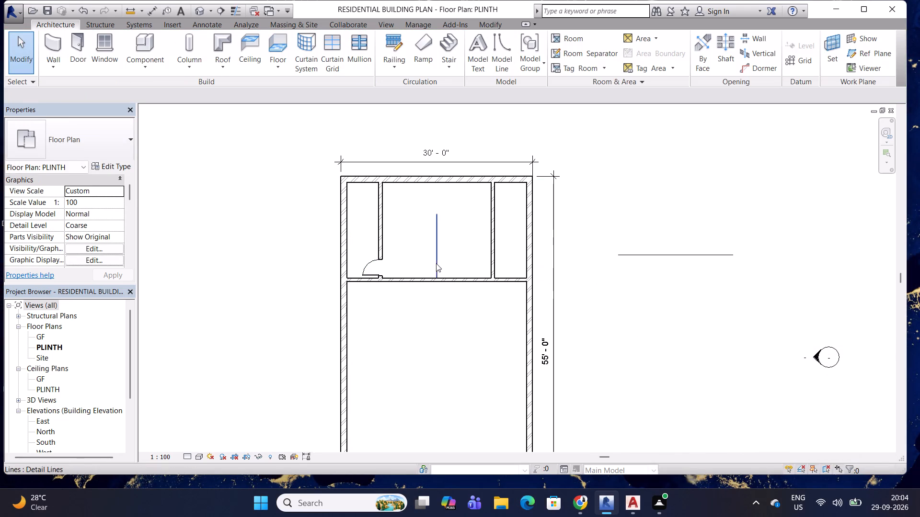
Mirror the west partition's door onto the east partition, picking the vertical detail line as the mirror axis.
left_click(375, 261)
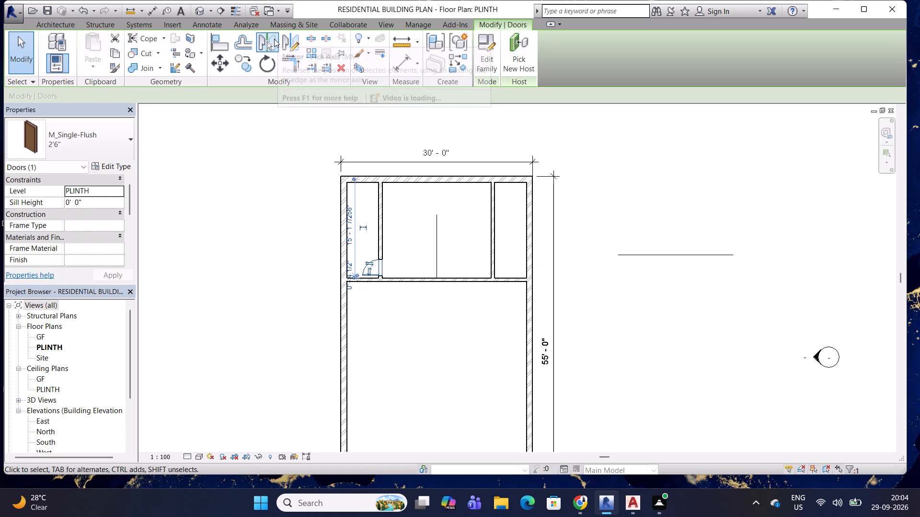
left_click(274, 39)
left_click(439, 267)
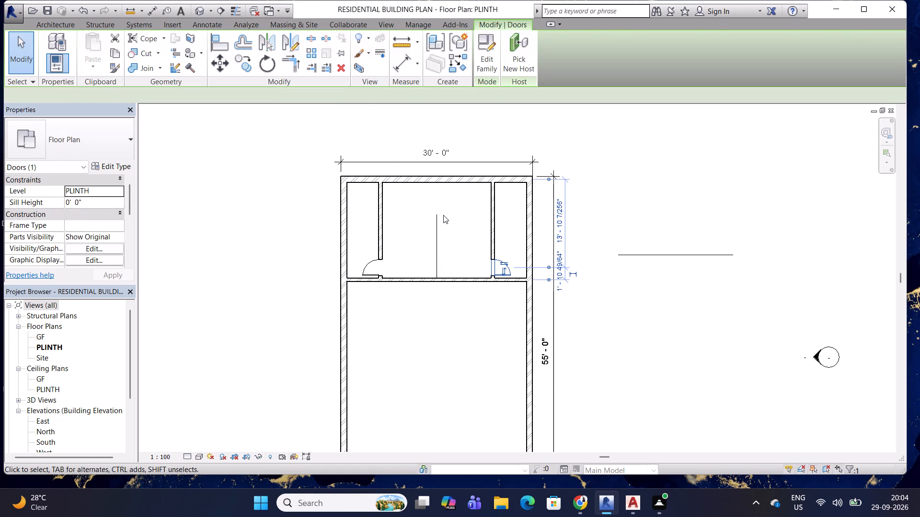
left_click(443, 215)
Delete the vertical detail line in the middle room.
left_click(440, 255)
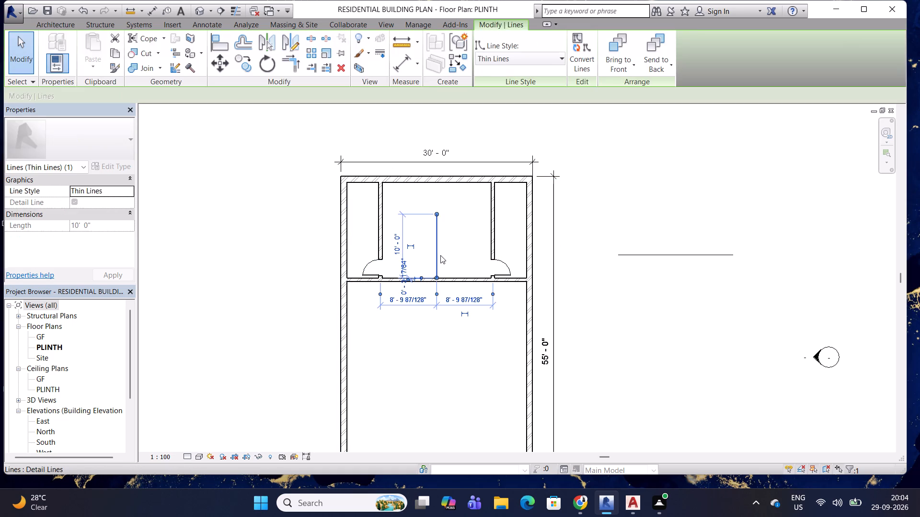
key("Delete")
scroll(461, 229, "down", 2)
middle_click_drag(454, 245, 461, 256)
key("Escape")
key("Escape")
Save the residential building project.
key("ctrl+s")
Move the east partition's door north along the partition until its centre is about 2'-3" from the north wall's centreline.
middle_click_drag(461, 256, 461, 267)
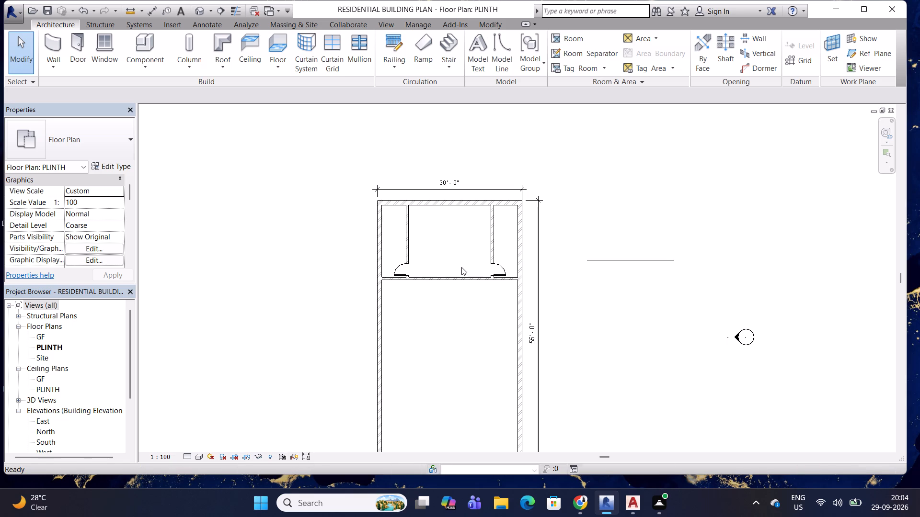
middle_click_drag(461, 267, 461, 281)
scroll(502, 280, "up", 4)
left_click(503, 266)
scroll(503, 231, "up", 2)
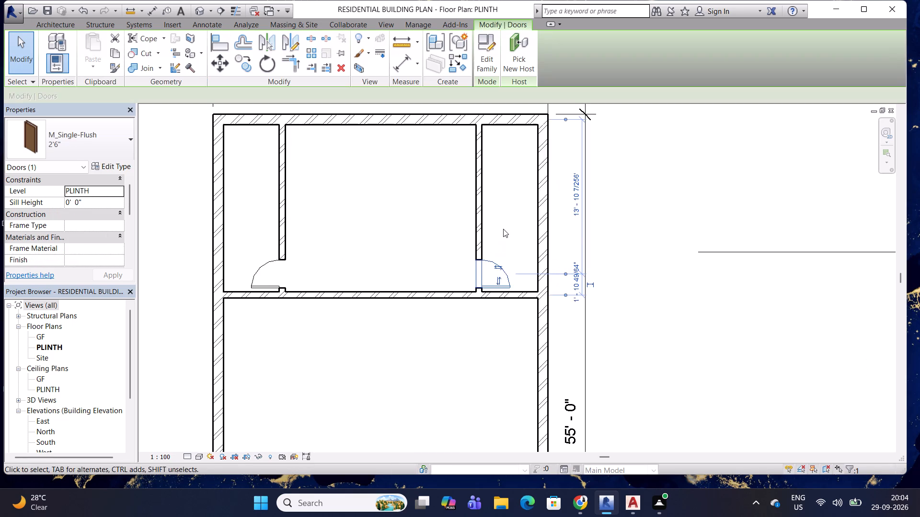
middle_click_drag(503, 229, 498, 277)
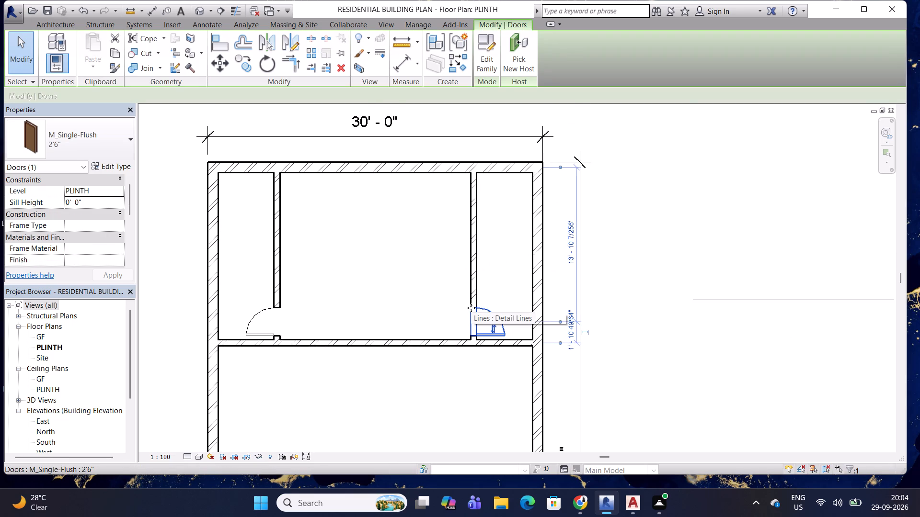
left_click_drag(471, 308, 474, 205)
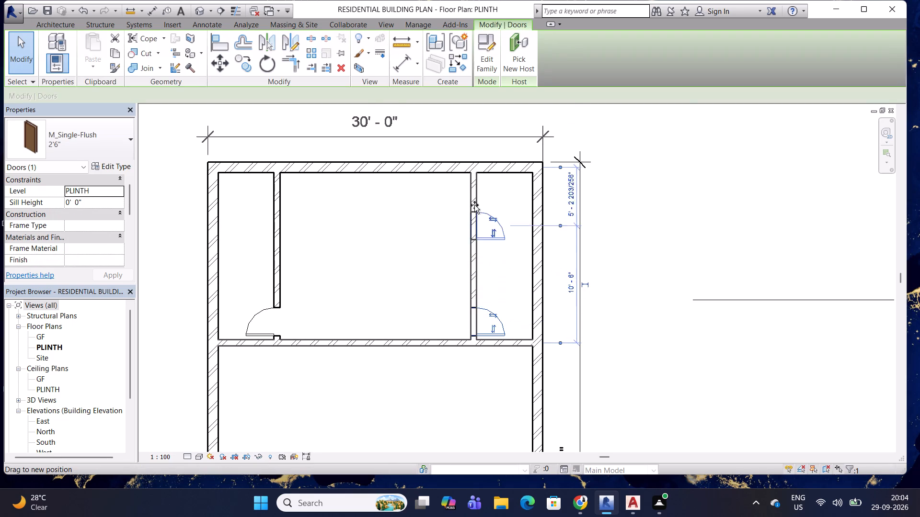
left_click_drag(474, 205, 477, 180)
scroll(484, 179, "up", 5)
middle_click_drag(503, 181, 471, 241)
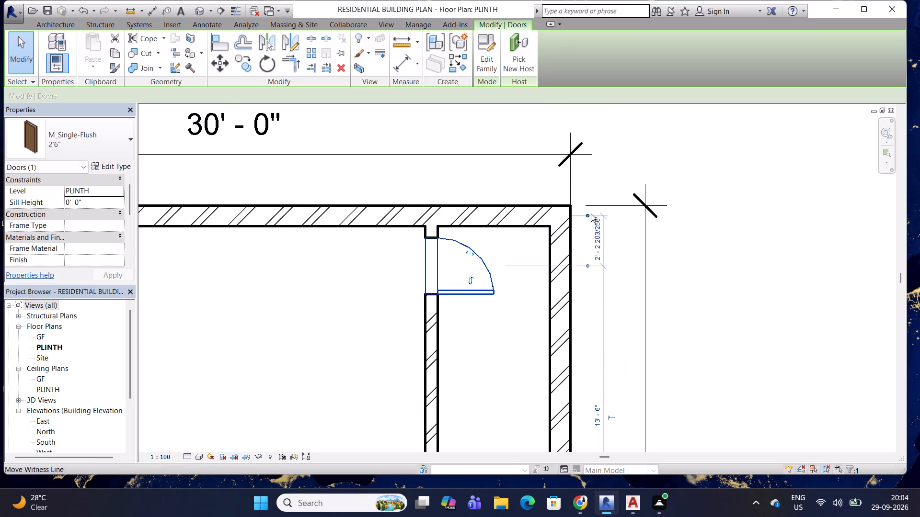
Reference the door's temporary dimension from the north wall's inner face to the opening's north edge and set it to 4.5".
left_click(590, 215)
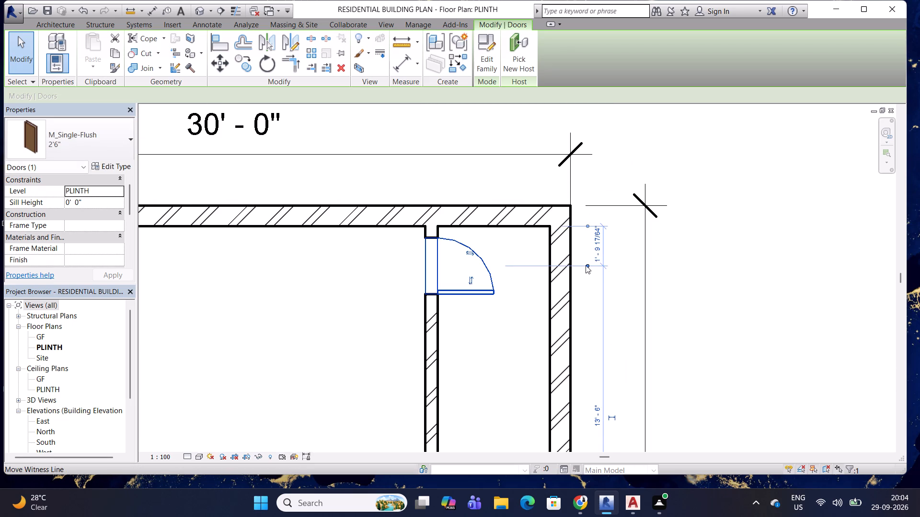
left_click(586, 265)
double_click(588, 292)
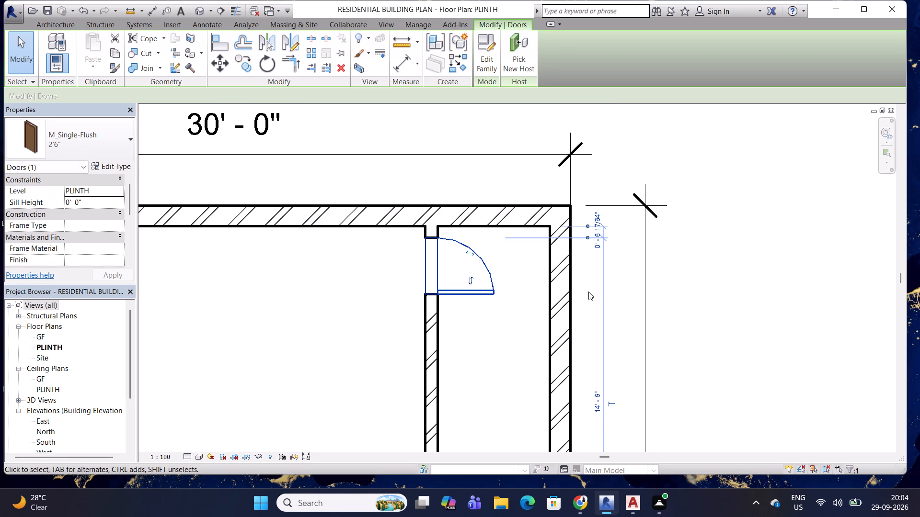
scroll(599, 221, "up", 3)
left_click(598, 243)
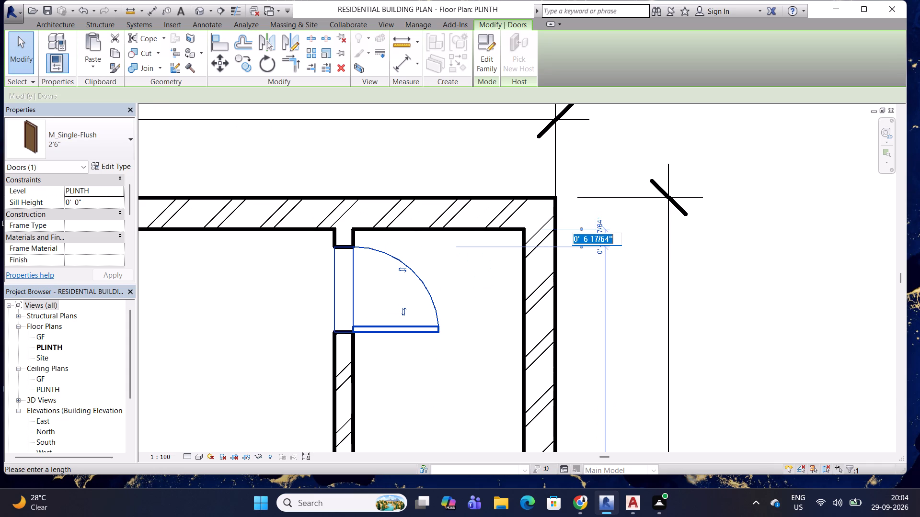
type("4.5\"")
key("Return")
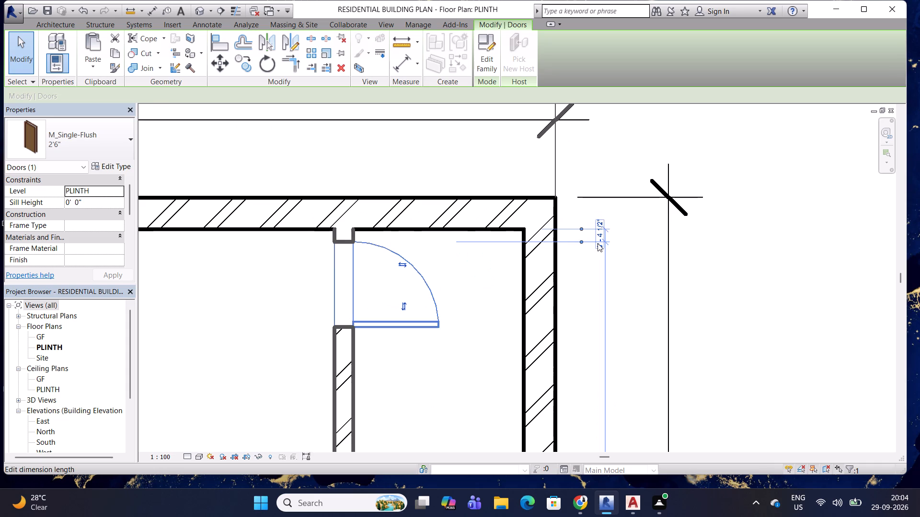
Flip the east partition door's hand so its leaf is hinged at the north edge of the opening.
left_click(402, 304)
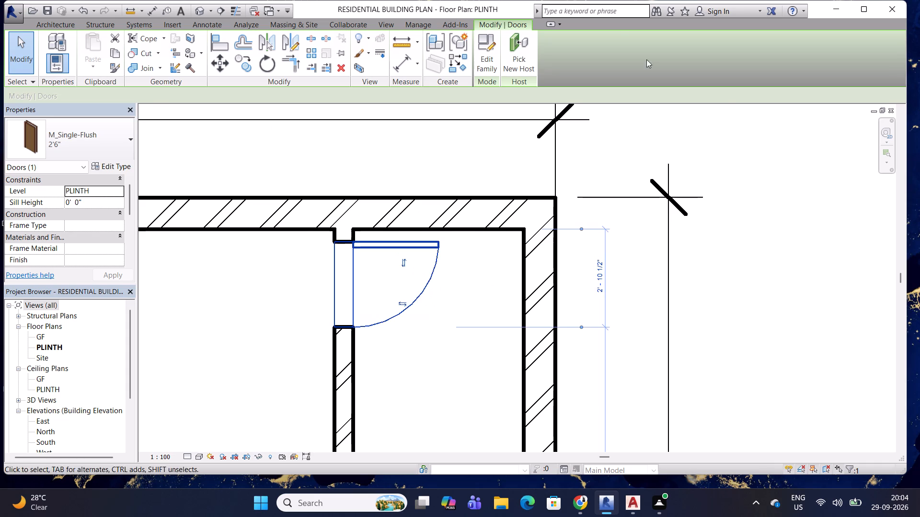
key("Escape")
key("Escape")
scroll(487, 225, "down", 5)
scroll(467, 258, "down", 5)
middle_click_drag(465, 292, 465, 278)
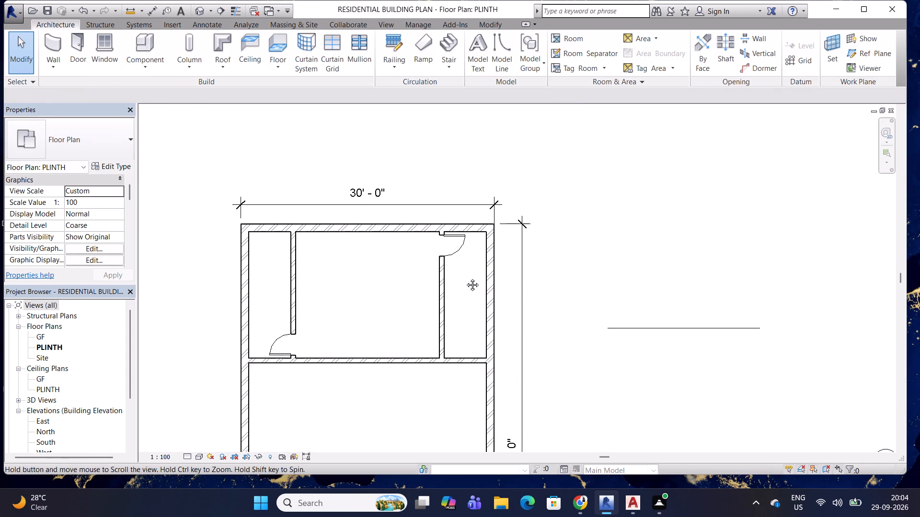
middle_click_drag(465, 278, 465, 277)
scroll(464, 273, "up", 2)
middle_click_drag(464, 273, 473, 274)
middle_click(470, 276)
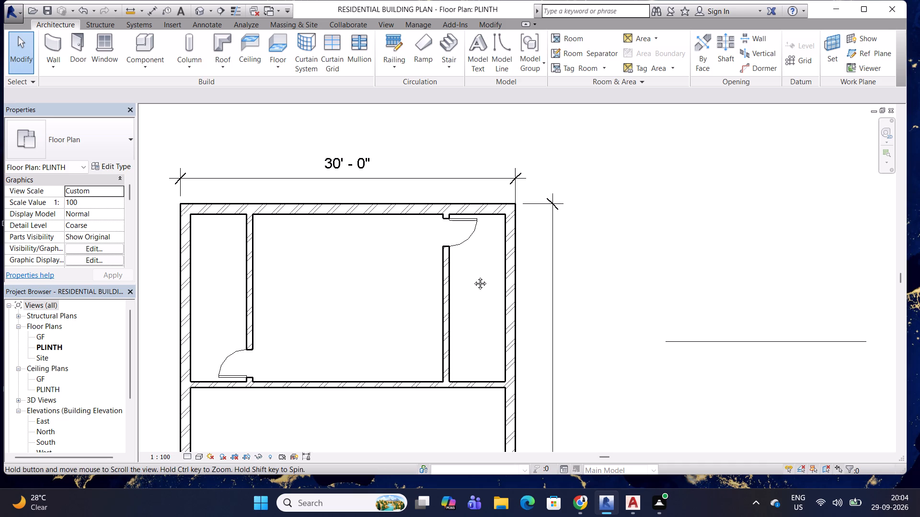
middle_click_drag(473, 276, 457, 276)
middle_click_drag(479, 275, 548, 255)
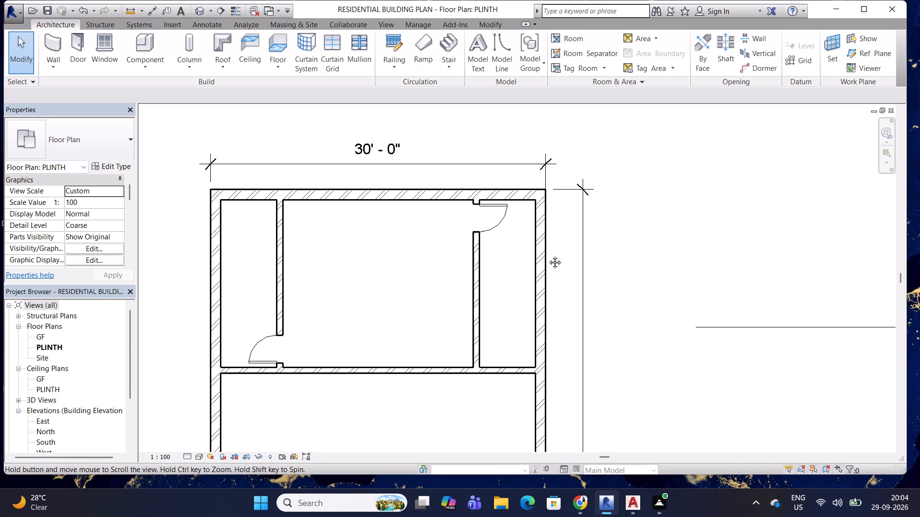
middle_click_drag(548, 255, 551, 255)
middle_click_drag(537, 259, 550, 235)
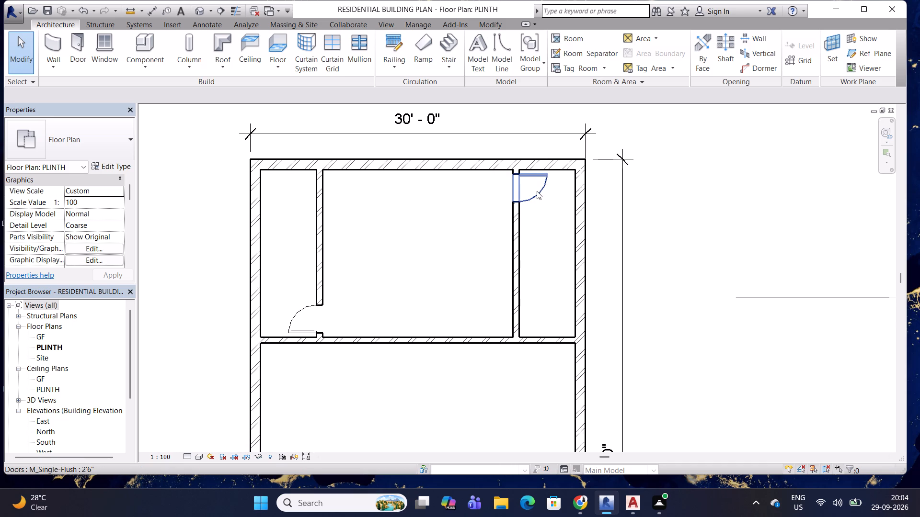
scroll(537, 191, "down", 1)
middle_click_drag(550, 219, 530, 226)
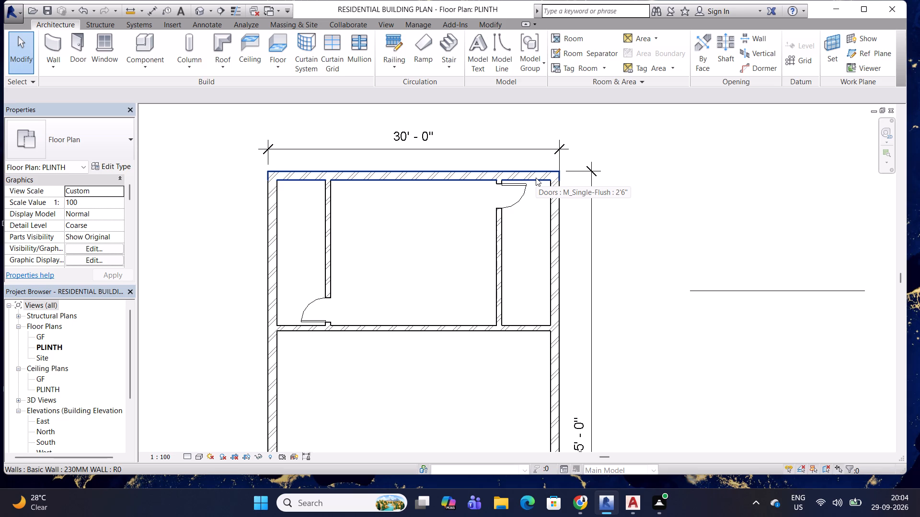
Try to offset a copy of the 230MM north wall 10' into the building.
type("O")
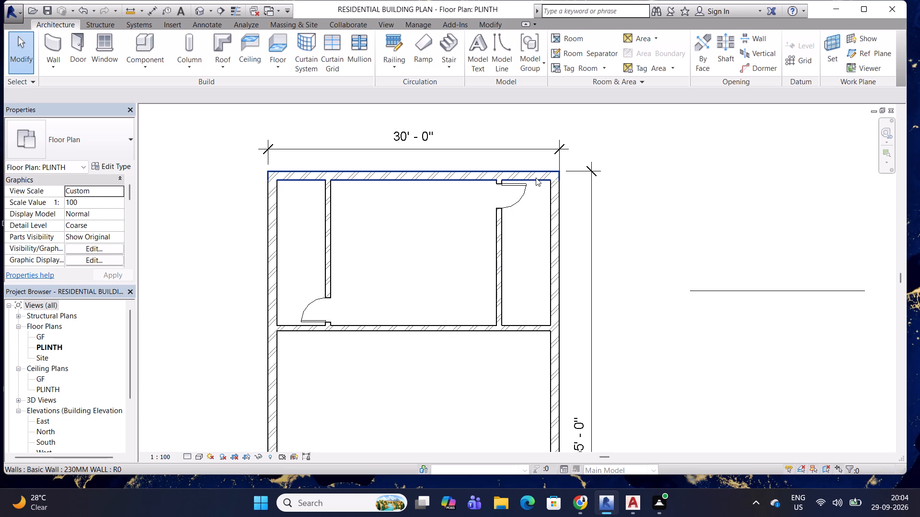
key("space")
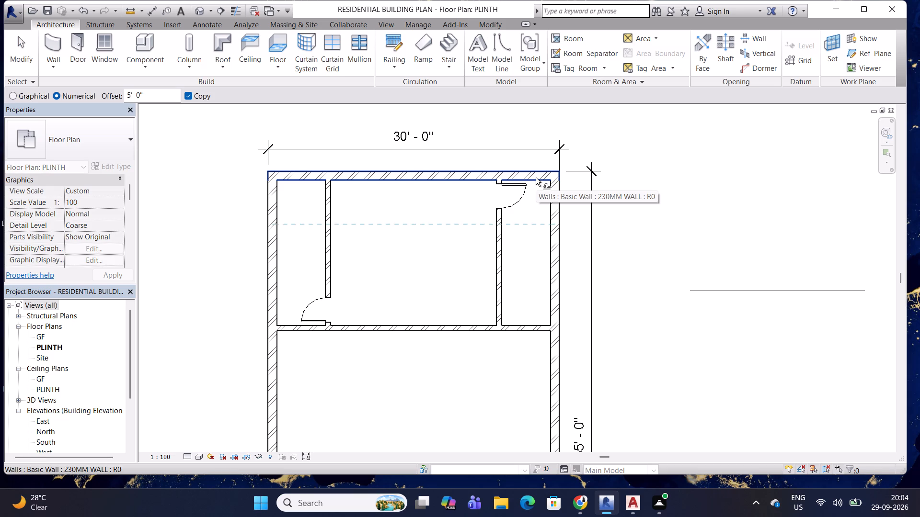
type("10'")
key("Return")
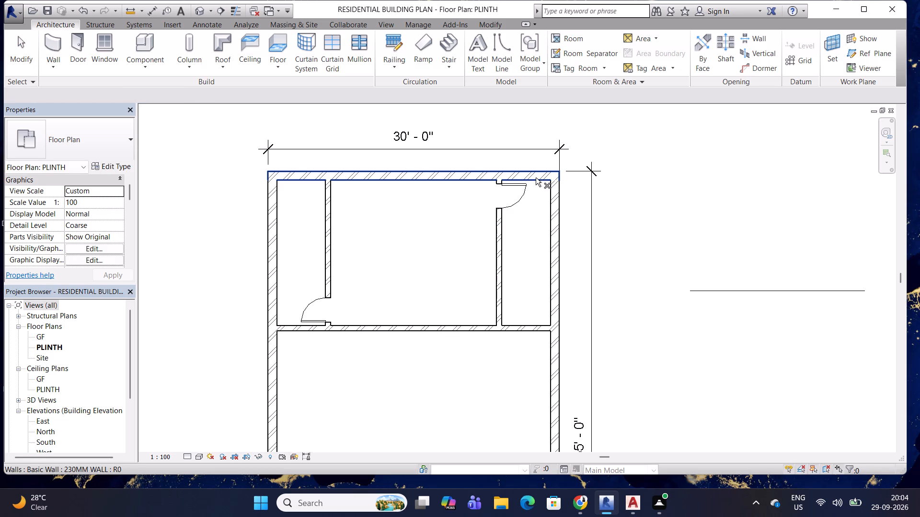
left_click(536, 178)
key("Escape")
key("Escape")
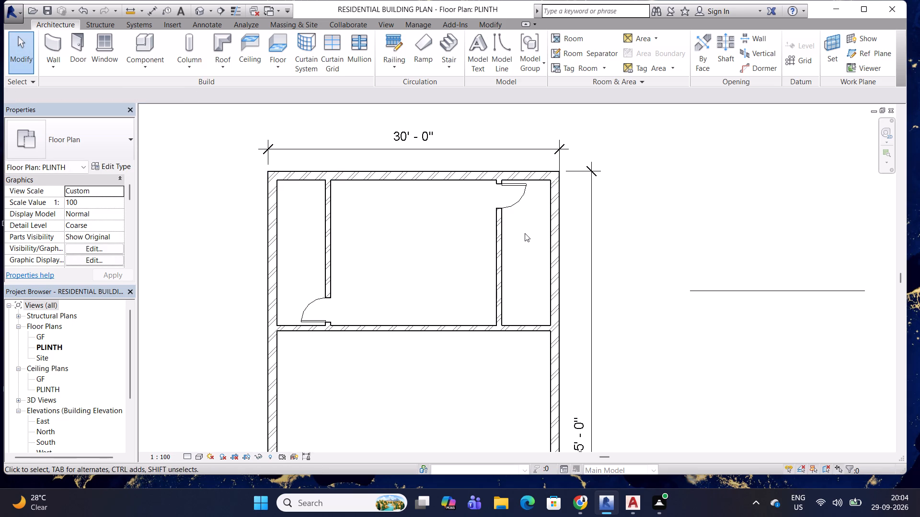
Offset a copy of the 230MM north wall 10' southward across the three north rooms.
type("O 10'")
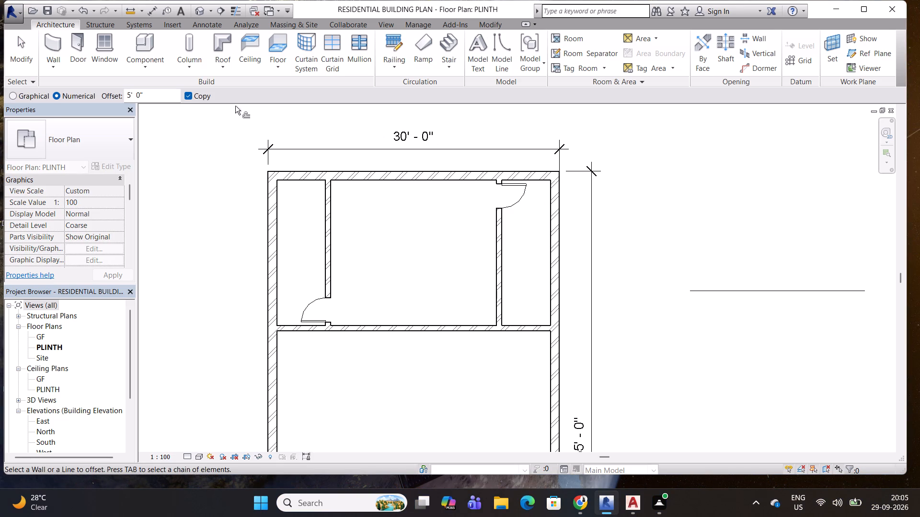
left_click_drag(154, 91, 116, 99)
type("10'")
left_click(535, 177)
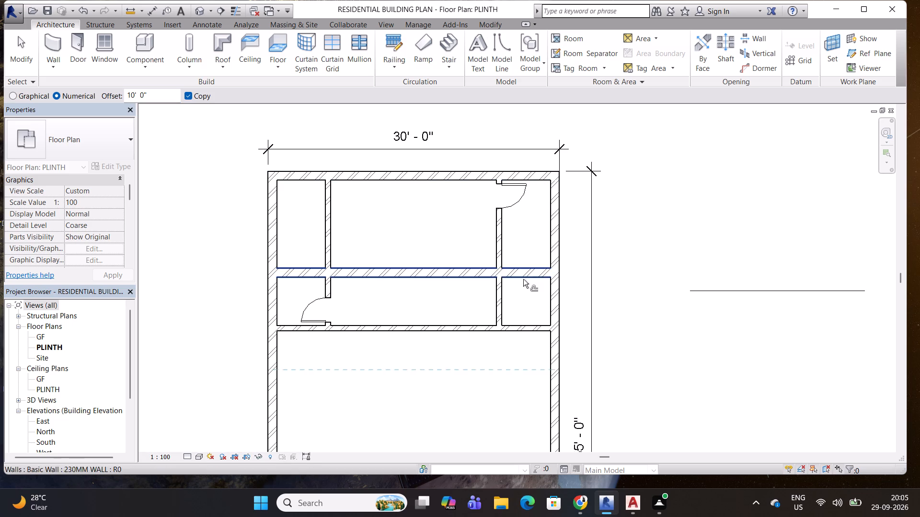
key("Escape")
key("Escape")
key("Escape")
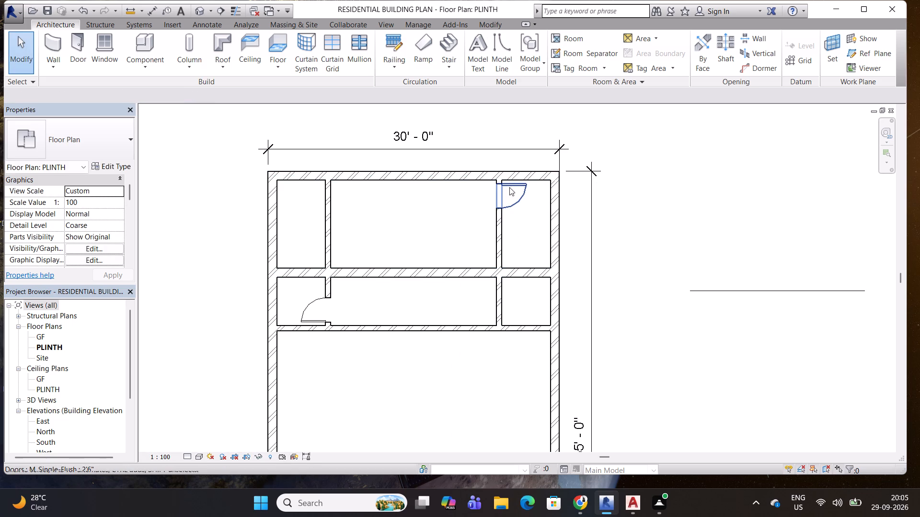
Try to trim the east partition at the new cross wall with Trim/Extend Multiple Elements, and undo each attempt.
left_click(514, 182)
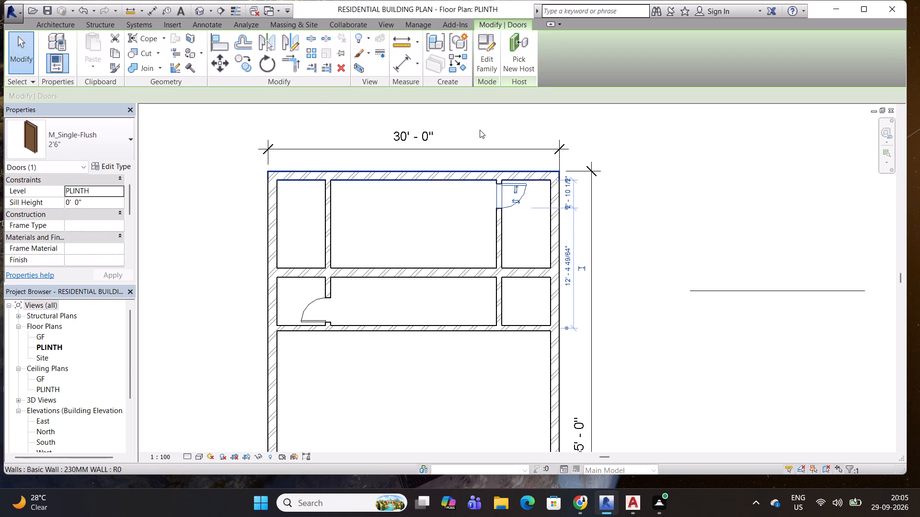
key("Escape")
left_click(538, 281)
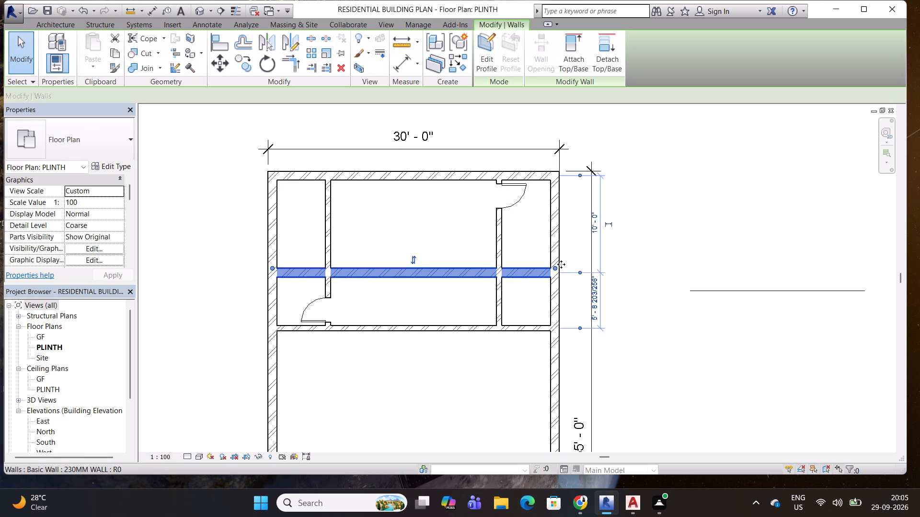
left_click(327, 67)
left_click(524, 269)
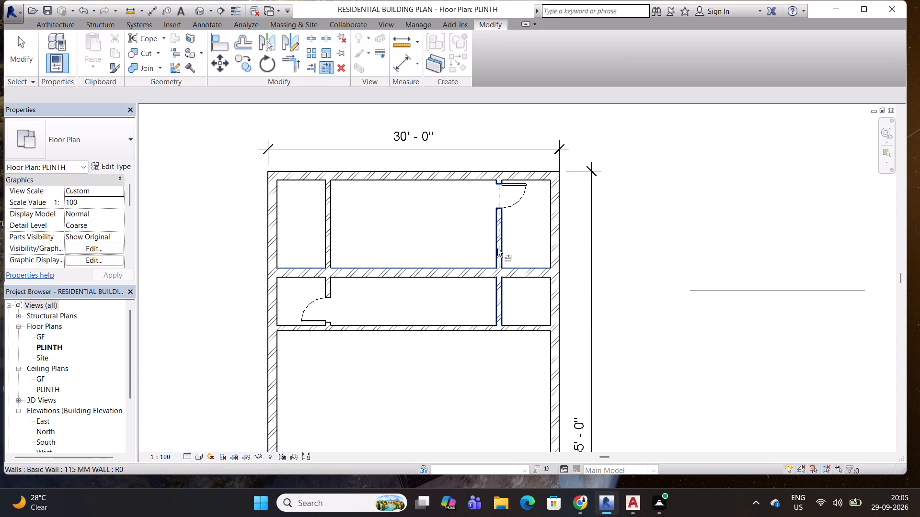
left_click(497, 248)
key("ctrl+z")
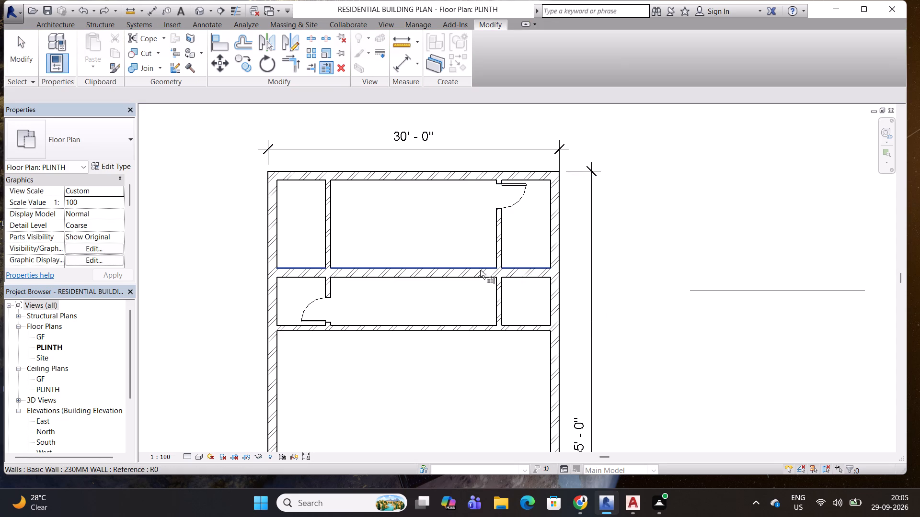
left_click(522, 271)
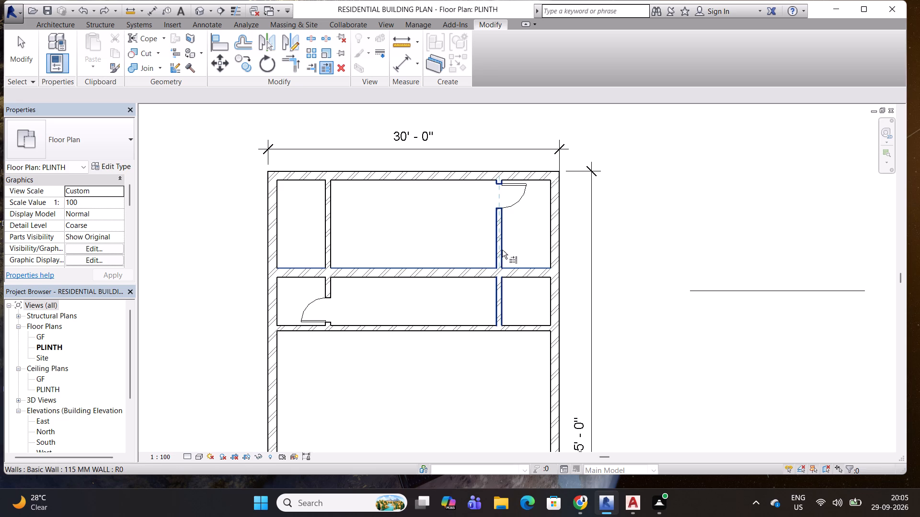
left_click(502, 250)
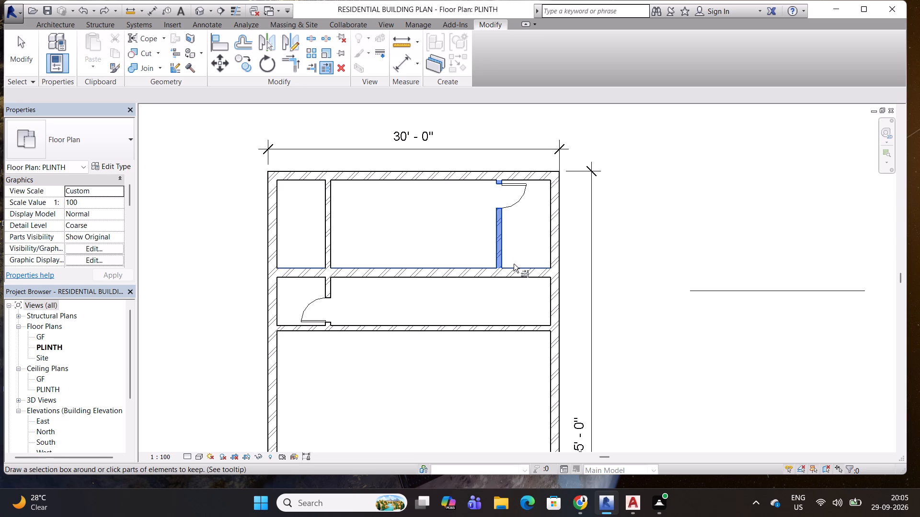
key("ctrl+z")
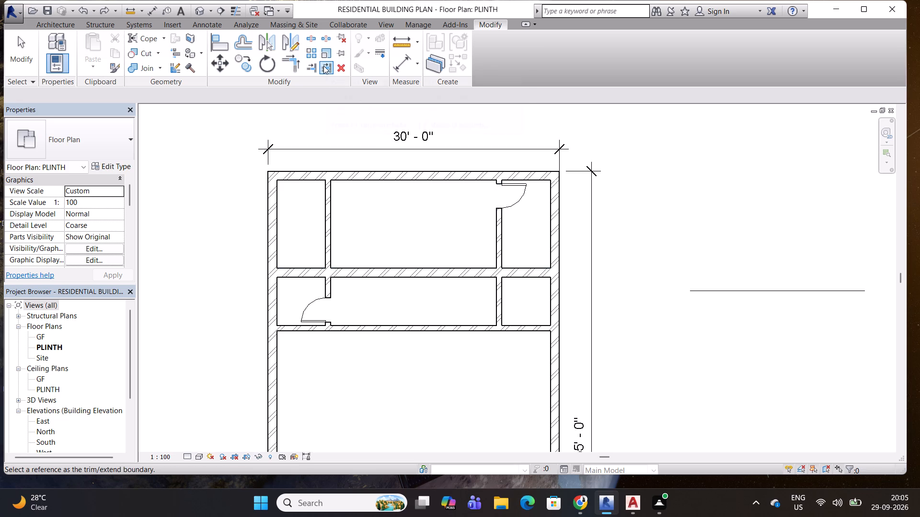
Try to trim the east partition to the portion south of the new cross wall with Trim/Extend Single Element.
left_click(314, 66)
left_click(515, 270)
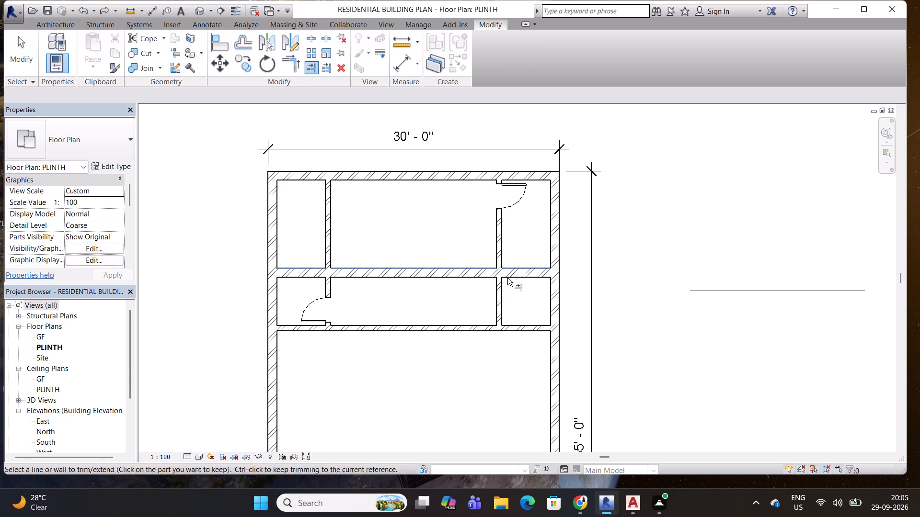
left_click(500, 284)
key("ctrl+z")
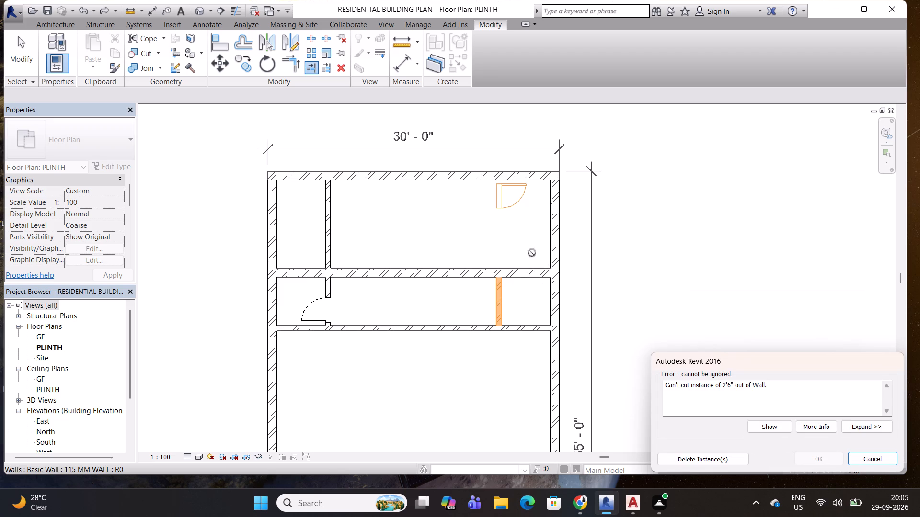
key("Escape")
Trim the new 230MM cross wall at the east partition, keeping only its segment toward the east wall.
left_click(497, 288)
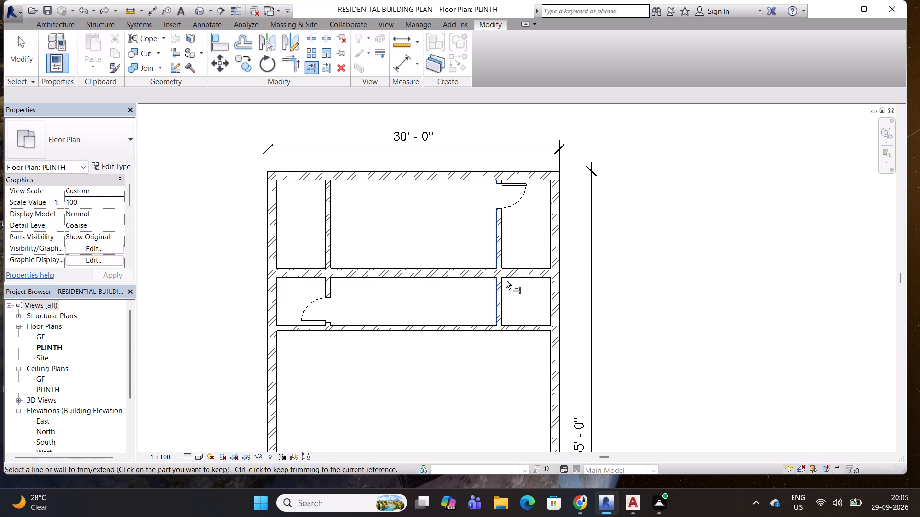
left_click(519, 270)
Trim the east partition and the short cross wall to a corner, removing the partition's stub south of it.
middle_click_drag(526, 211, 516, 211)
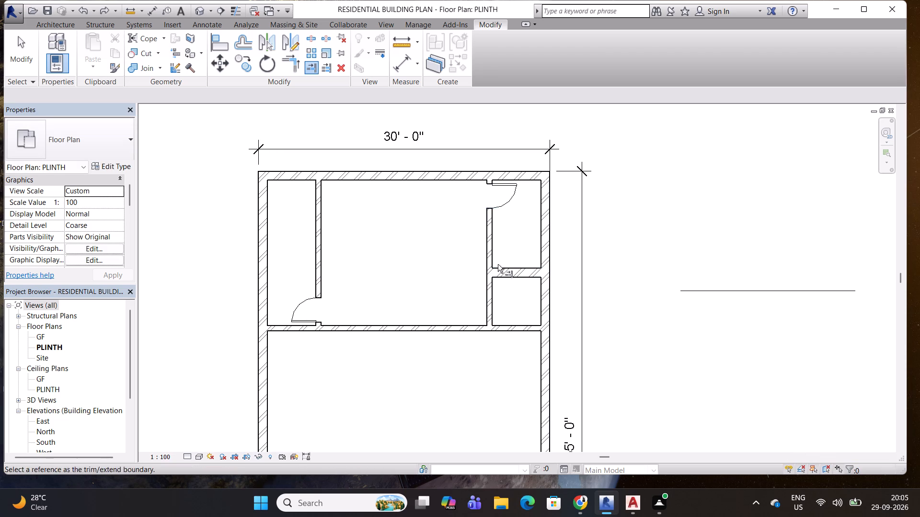
scroll(499, 278, "up", 4)
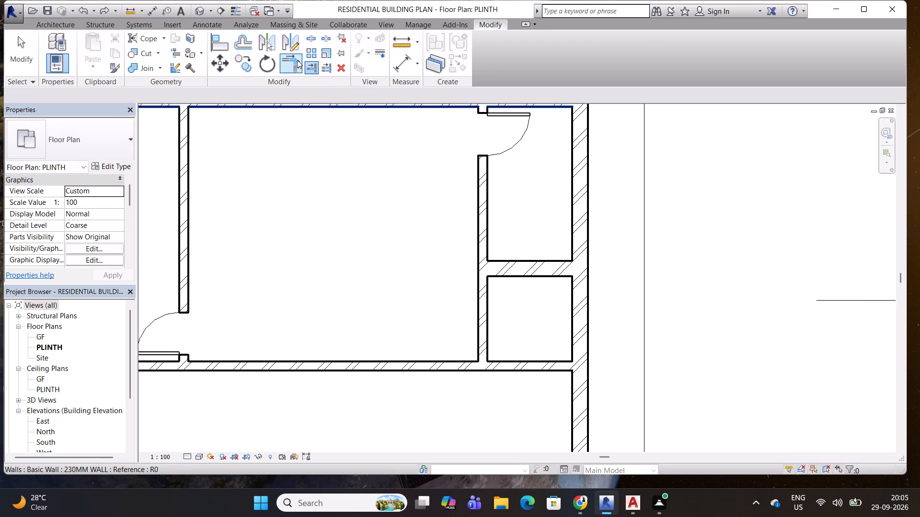
left_click(297, 60)
left_click(485, 227)
left_click(524, 264)
scroll(547, 232, "down", 2)
middle_click_drag(548, 231, 481, 242)
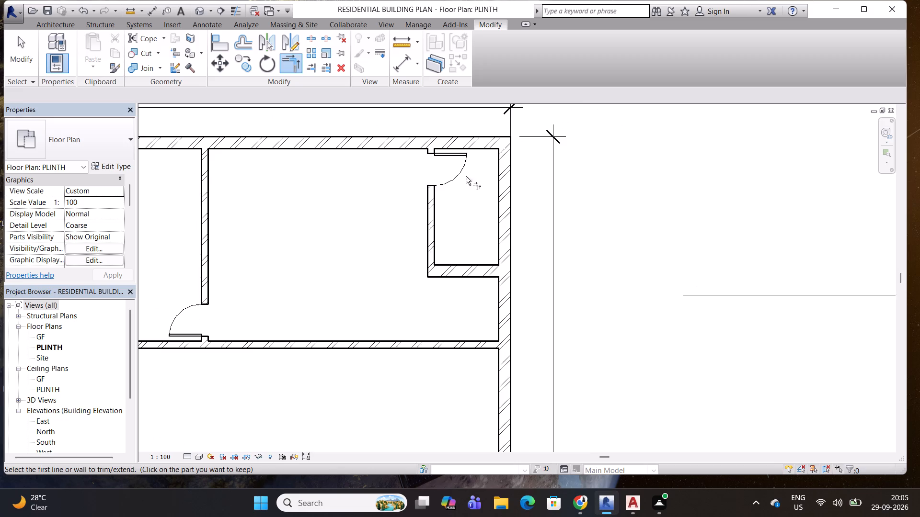
key("Escape")
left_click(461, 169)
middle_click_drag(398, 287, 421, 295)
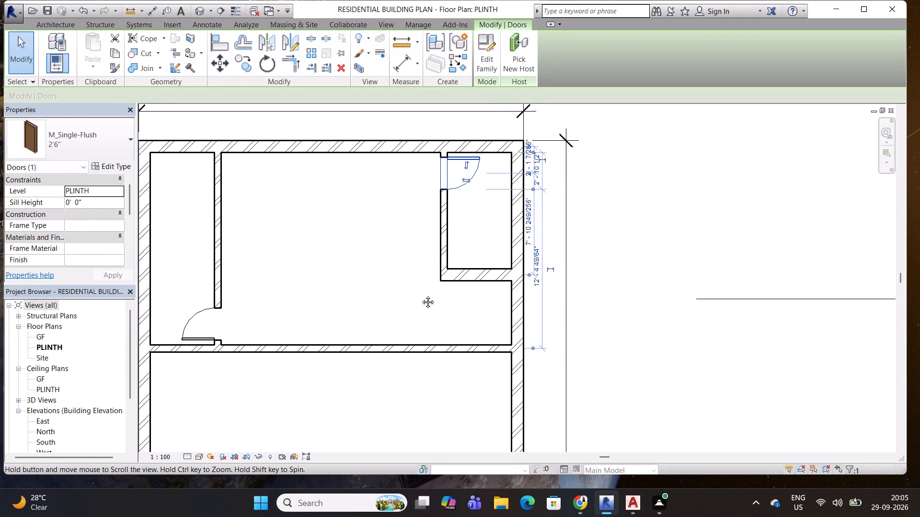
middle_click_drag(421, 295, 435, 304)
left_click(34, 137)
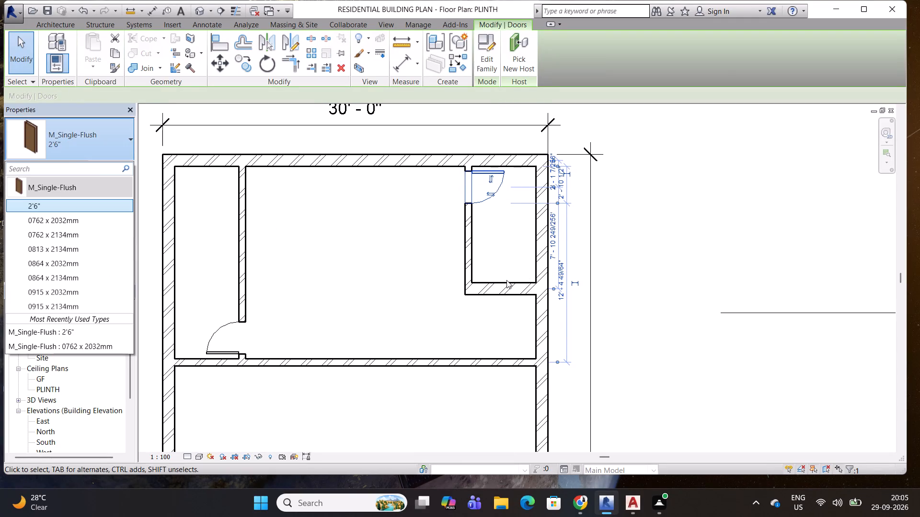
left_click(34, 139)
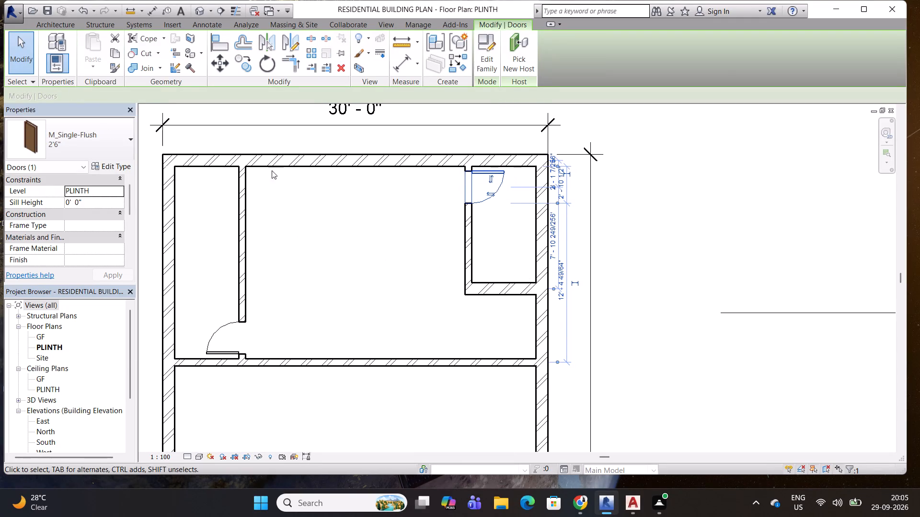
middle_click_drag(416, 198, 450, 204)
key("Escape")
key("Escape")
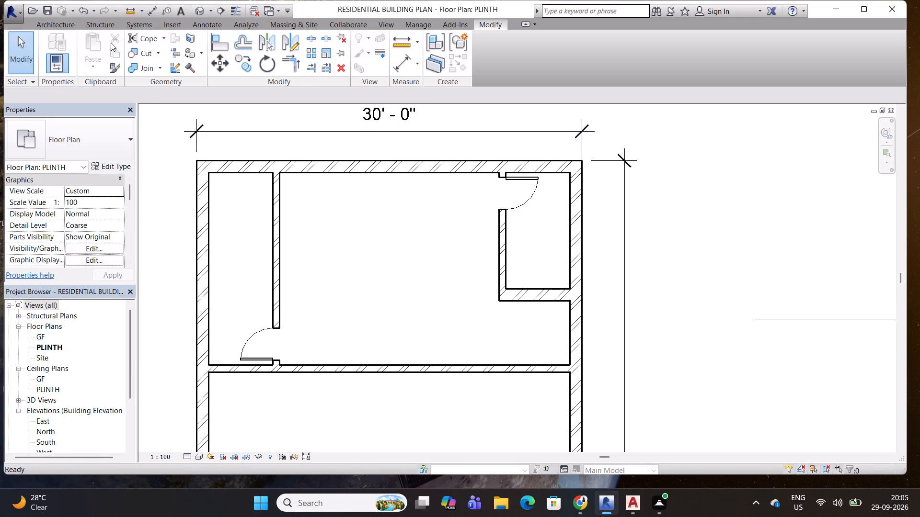
Place a 2'6" M_Single-Flush door in the short cross wall near the east wall, swinging north into the small room.
left_click(40, 22)
key("Escape")
left_click(80, 50)
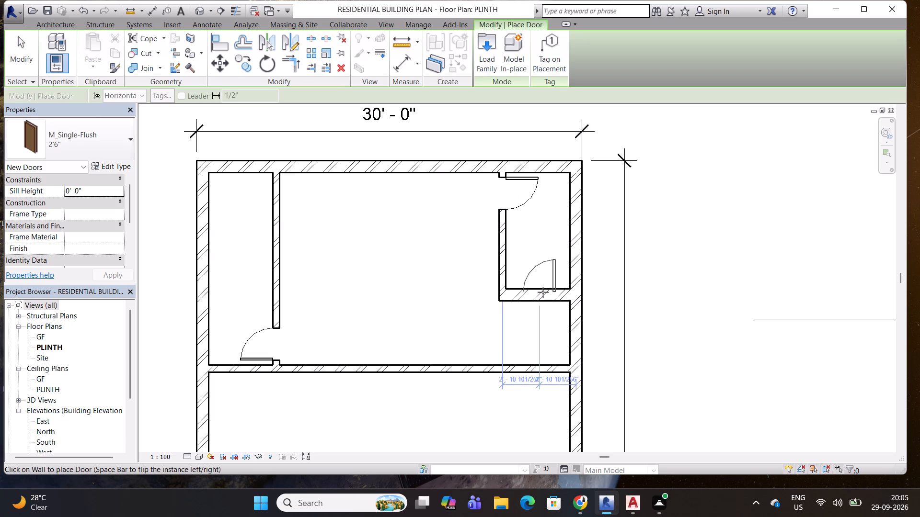
left_click(547, 292)
middle_click_drag(546, 284, 491, 271)
key("Escape")
scroll(467, 271, "up", 3)
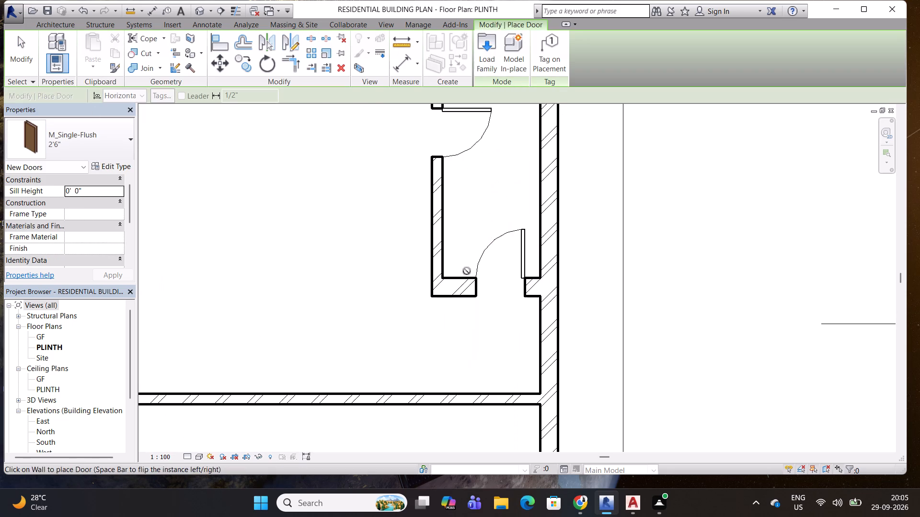
key("space")
key("Escape")
key("Escape")
Change the short cross wall's type to 115 MM WALL.
left_click(461, 280)
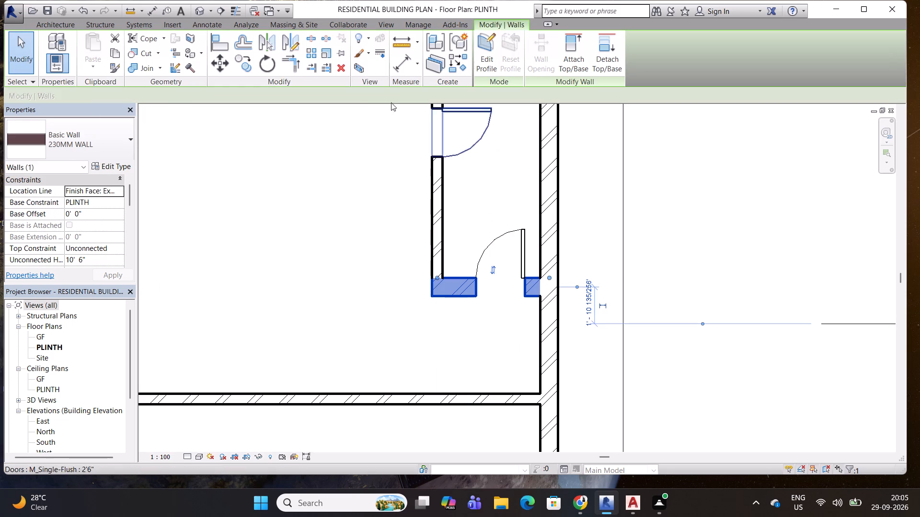
left_click(97, 156)
left_click(80, 197)
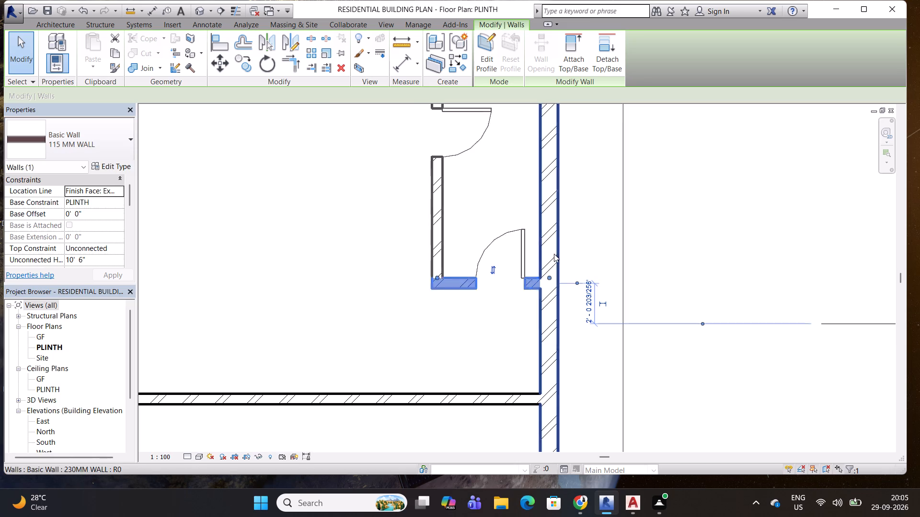
middle_click_drag(497, 218, 422, 319)
middle_click_drag(449, 299, 454, 278)
key("Escape")
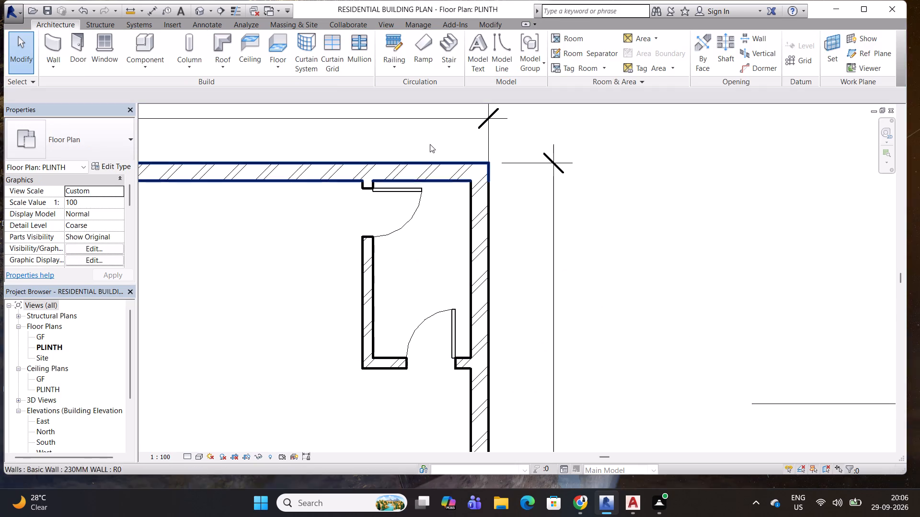
key("Escape")
key("Escape")
Reference the short cross wall's temporary dimension from the north wall's inner face to its own north face and set it to 10'.
left_click(387, 365)
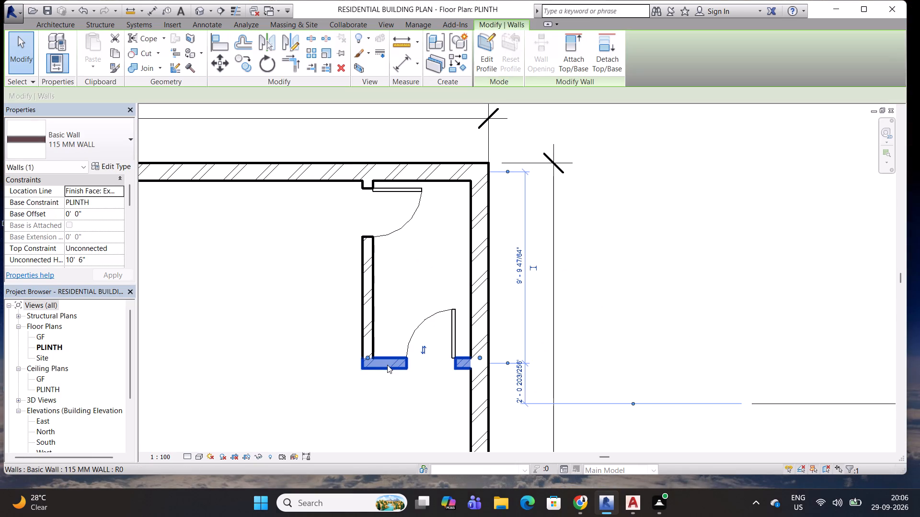
double_click(509, 172)
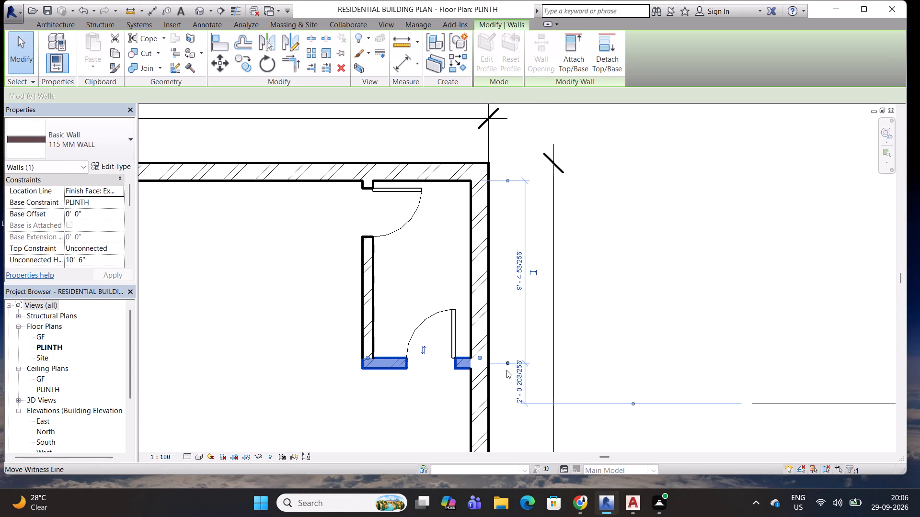
double_click(506, 366)
double_click(507, 373)
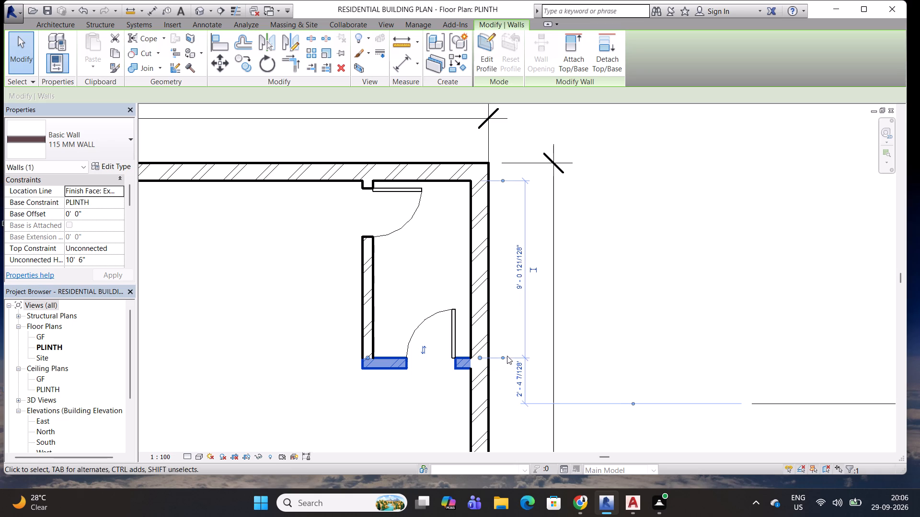
left_click(519, 279)
type("10")
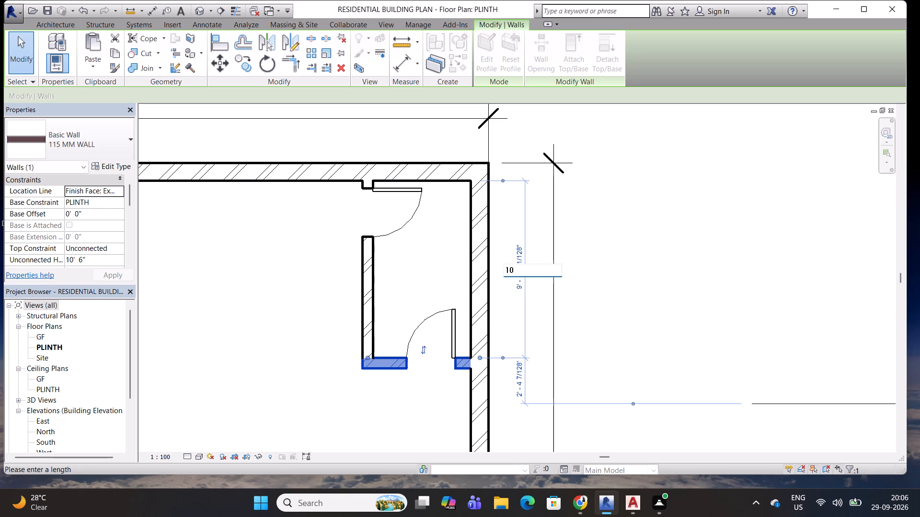
key("apostrophe")
key("Return")
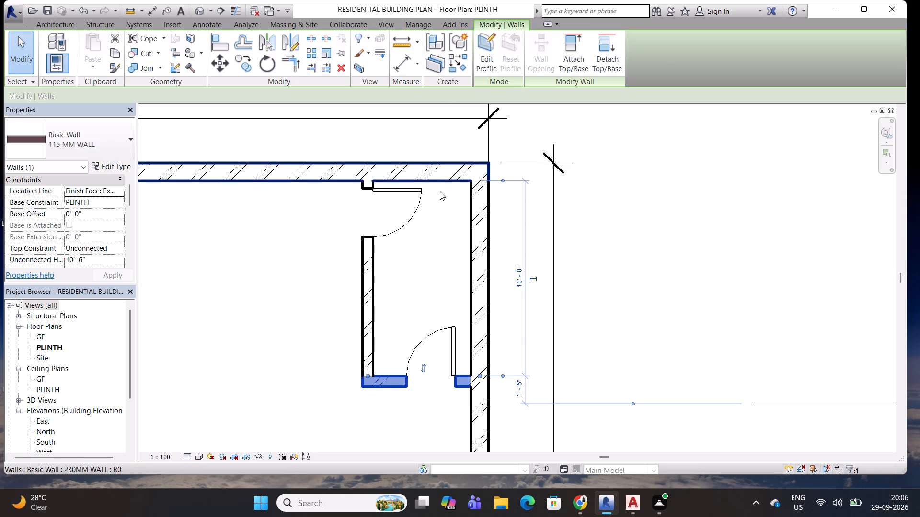
Delete the 2'6" door at the north end of the east partition.
scroll(432, 214, "down", 2)
middle_click_drag(426, 272, 435, 274)
key("Escape")
left_click(412, 200)
key("Delete")
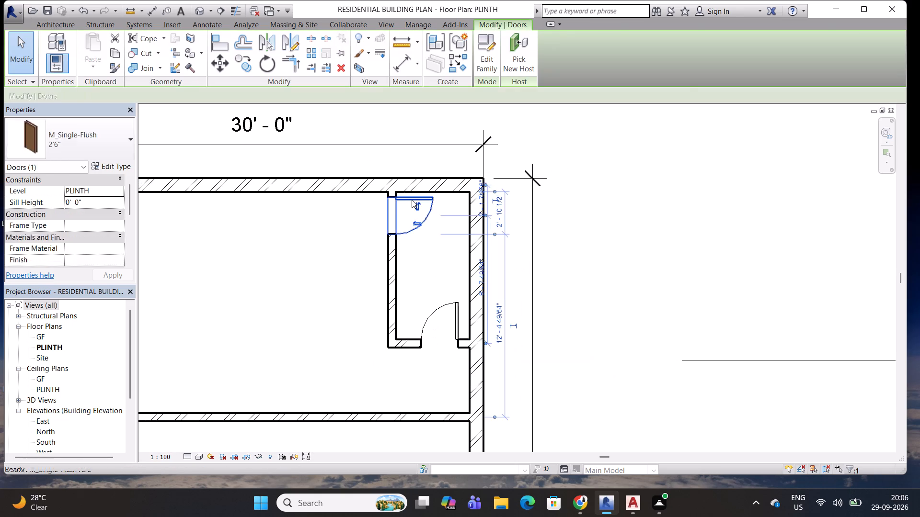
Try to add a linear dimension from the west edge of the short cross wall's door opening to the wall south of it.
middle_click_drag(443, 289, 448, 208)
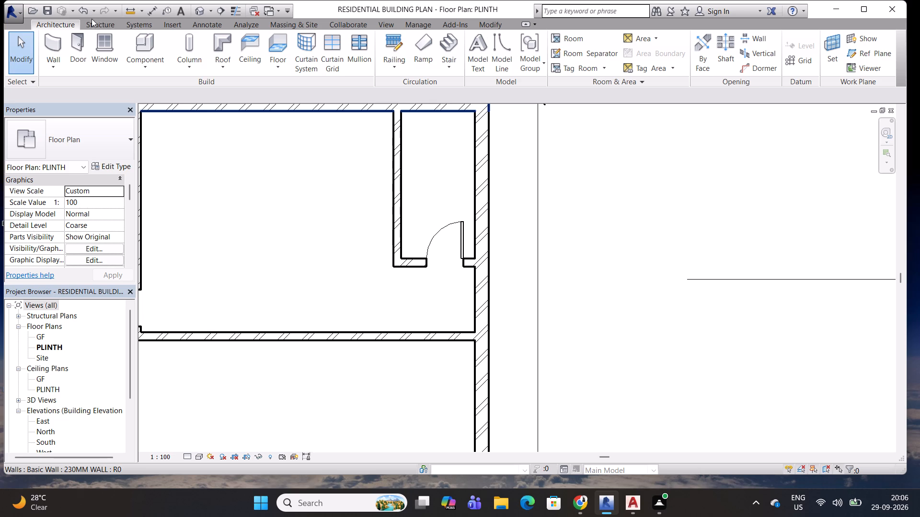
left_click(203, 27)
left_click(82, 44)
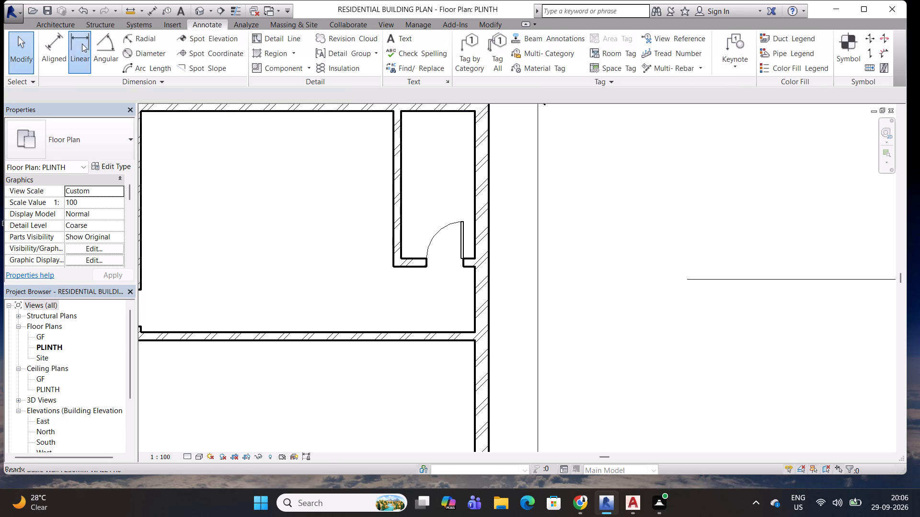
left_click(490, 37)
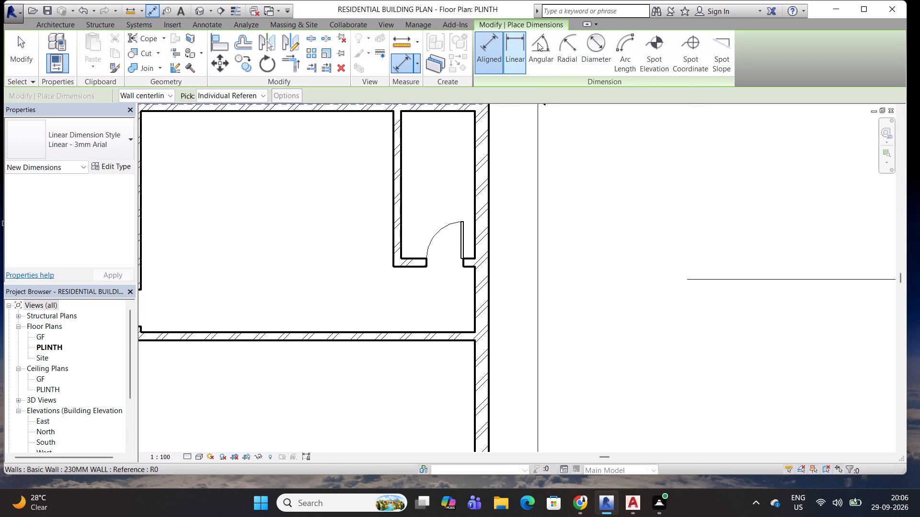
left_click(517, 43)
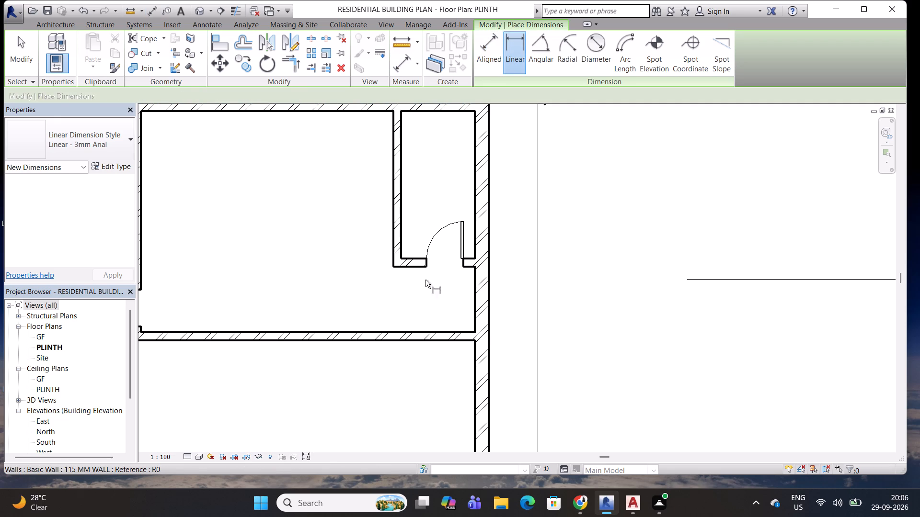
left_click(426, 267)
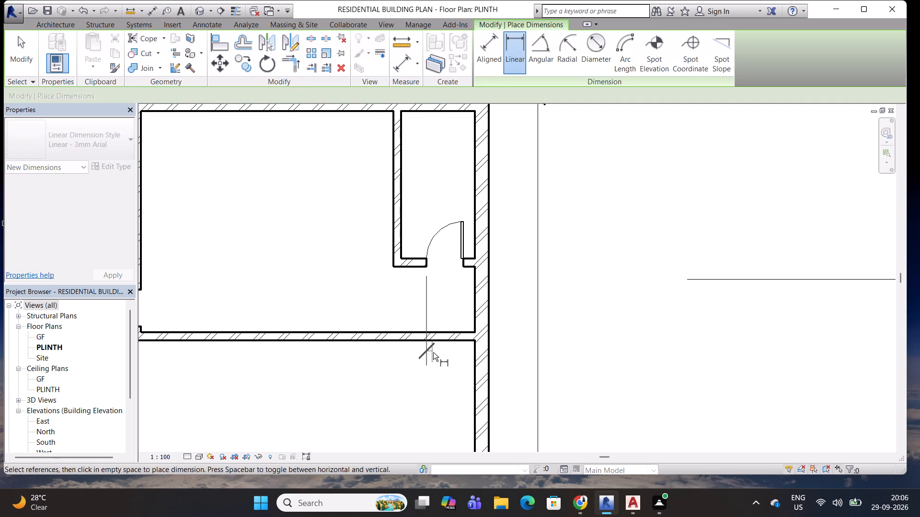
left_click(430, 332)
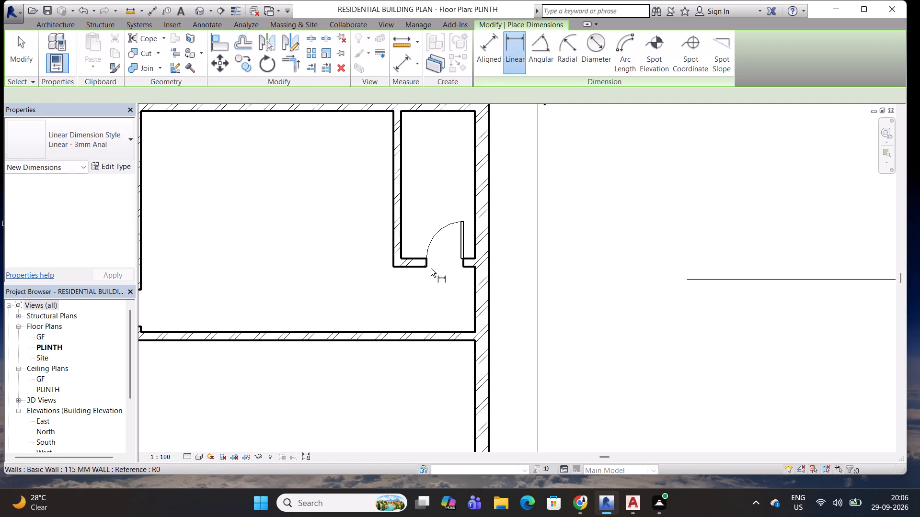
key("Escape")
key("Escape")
Check the clear distance between the short cross wall's south face and the north face of the wall south of it.
left_click(482, 290)
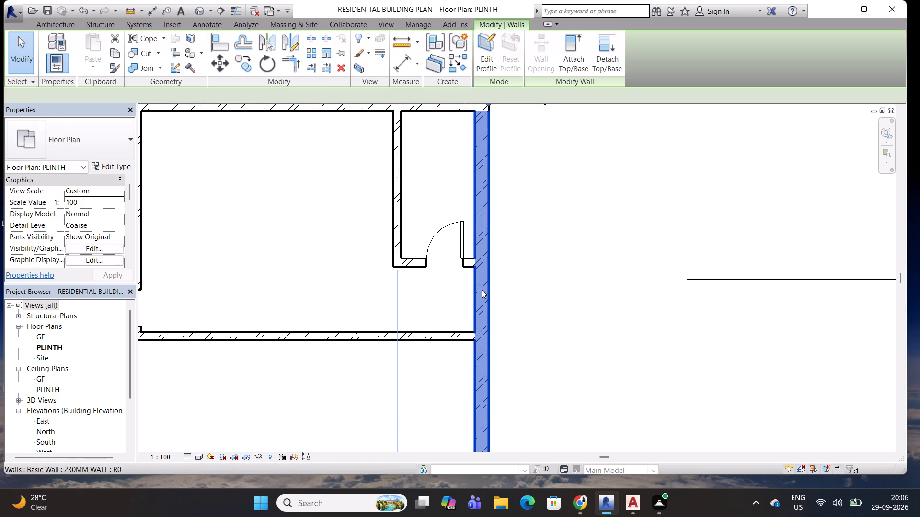
scroll(454, 266, "down", 2)
key("Escape")
left_click(432, 266)
key("Escape")
left_click(423, 264)
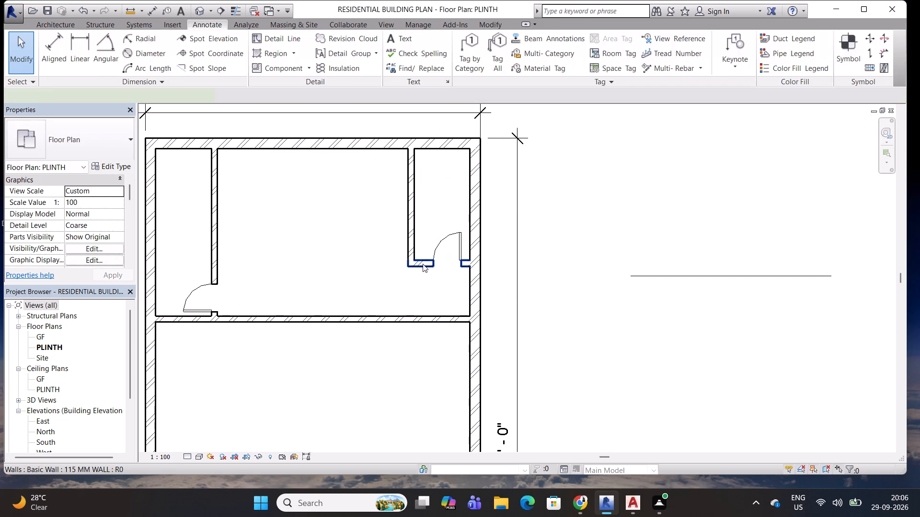
scroll(506, 280, "up", 4)
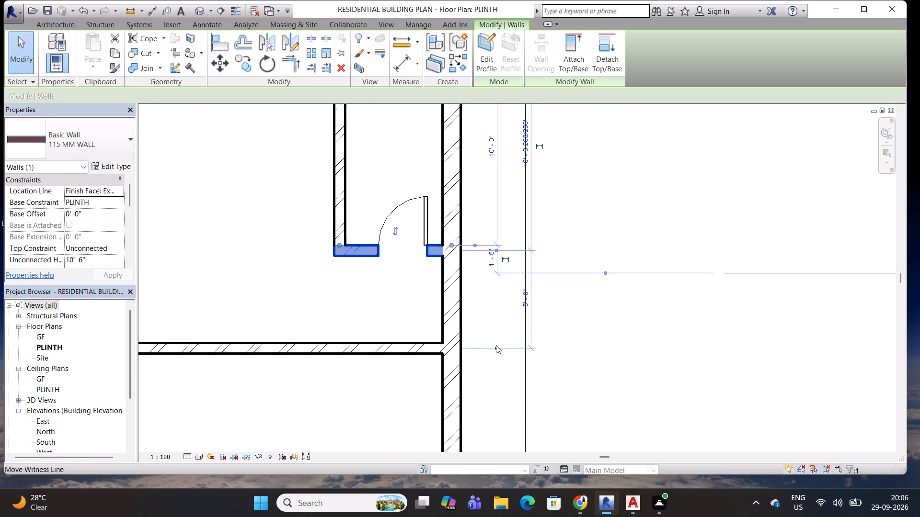
double_click(497, 347)
double_click(498, 354)
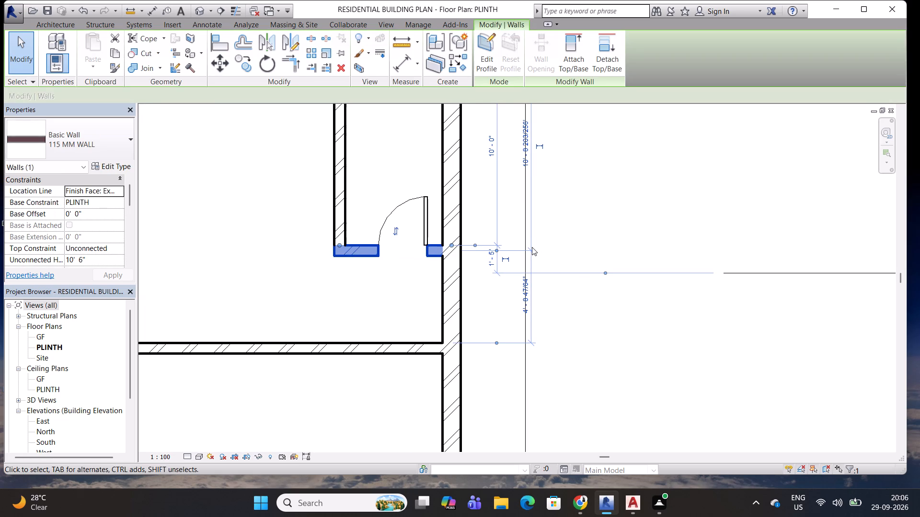
double_click(503, 249)
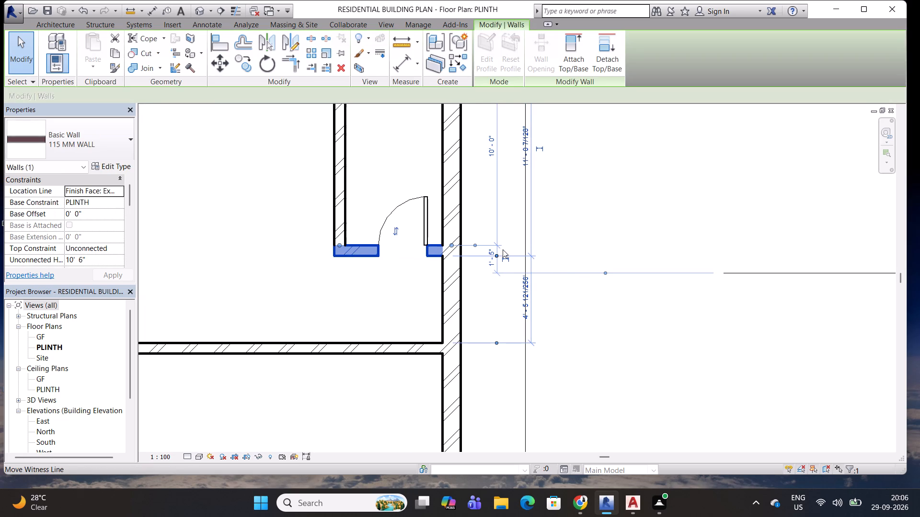
middle_click_drag(421, 285, 424, 285)
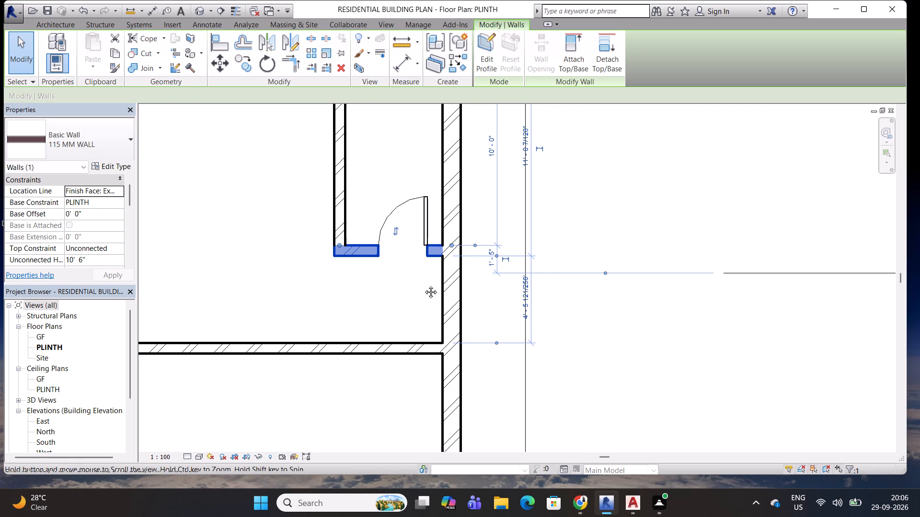
middle_click_drag(424, 285, 460, 283)
key("Escape")
key("Escape")
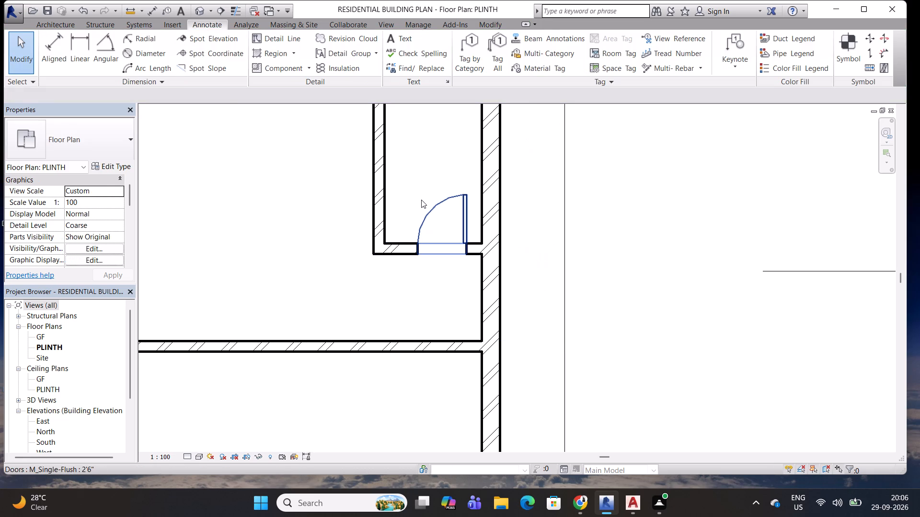
Draw a Thin Lines detail line about 4'5" long from the short cross wall's southwest corner south to the long cross wall.
type("DL")
left_click(374, 257)
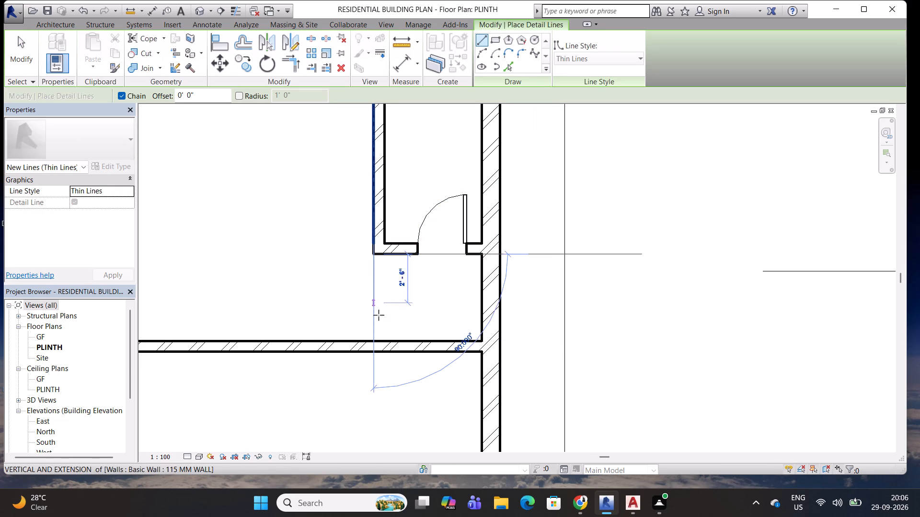
left_click(374, 340)
key("Escape")
key("Escape")
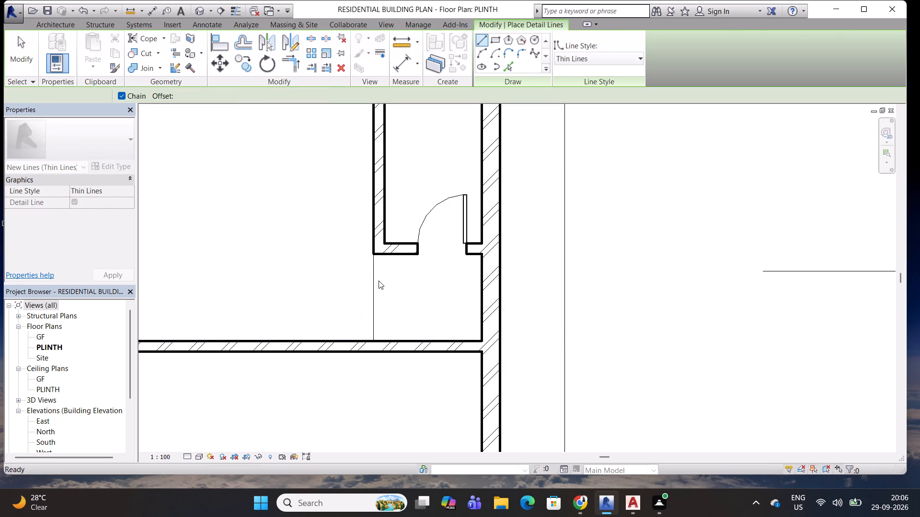
key("Escape")
key("Escape")
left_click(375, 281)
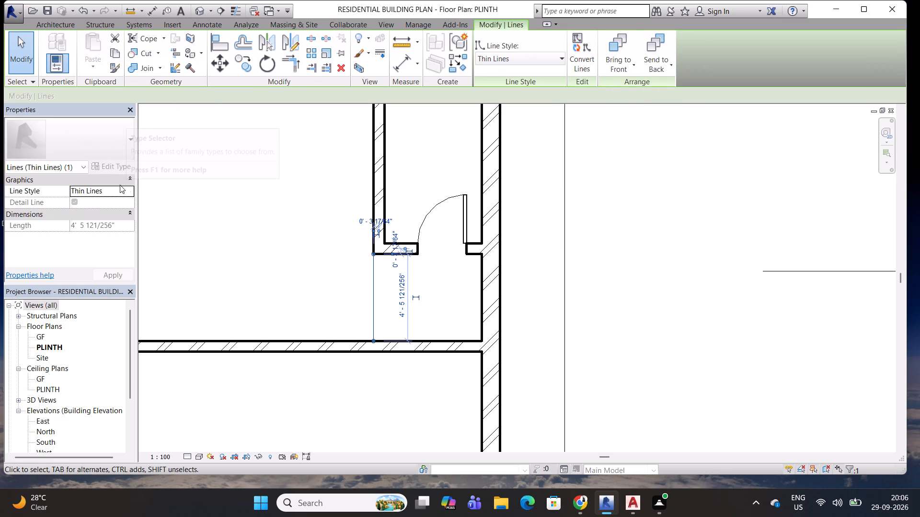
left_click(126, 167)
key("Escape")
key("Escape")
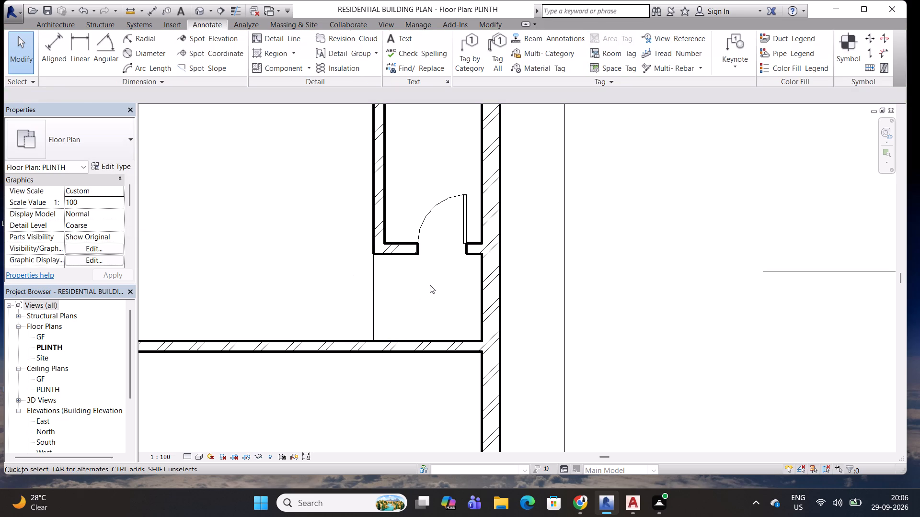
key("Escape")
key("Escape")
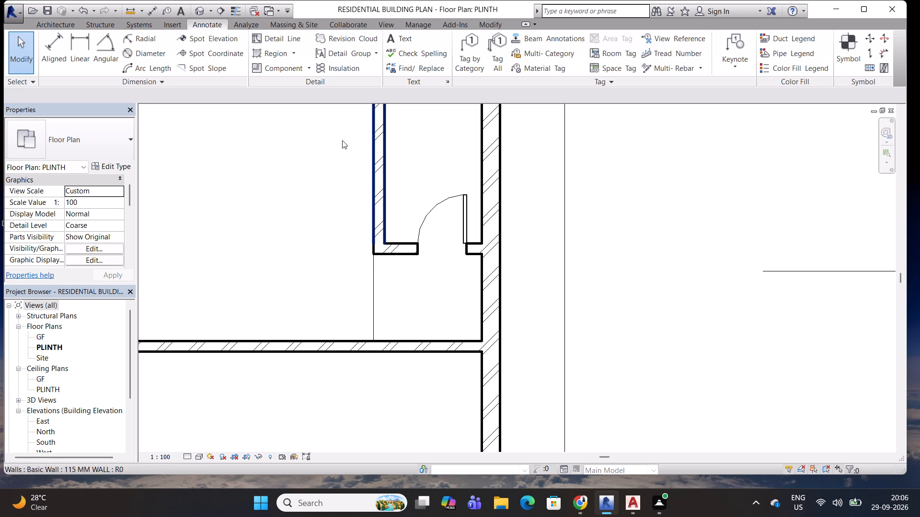
Offset a copy of the new detail line 115 mm to the east.
left_click(375, 264)
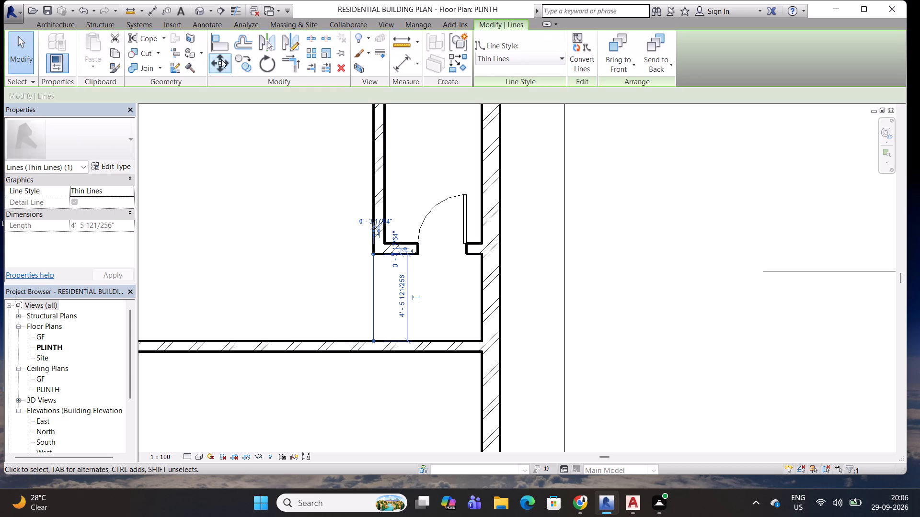
left_click(248, 43)
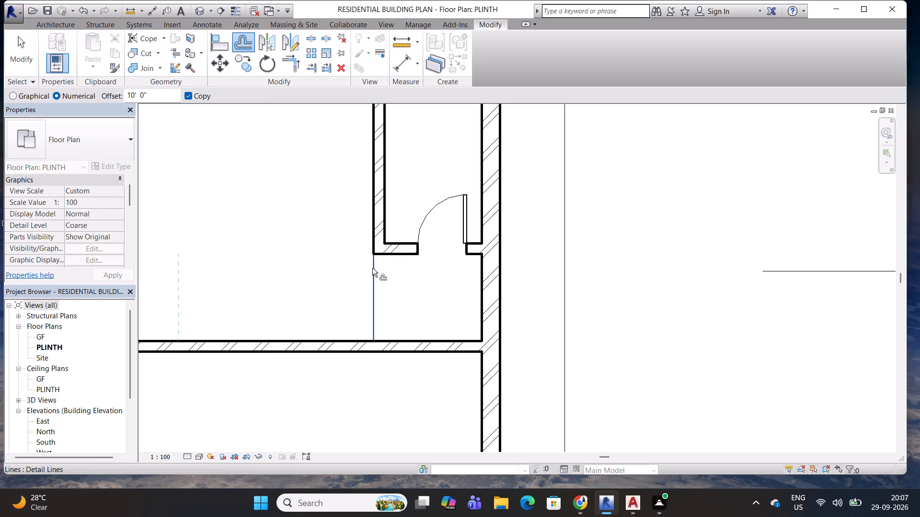
left_click_drag(155, 95, 126, 97)
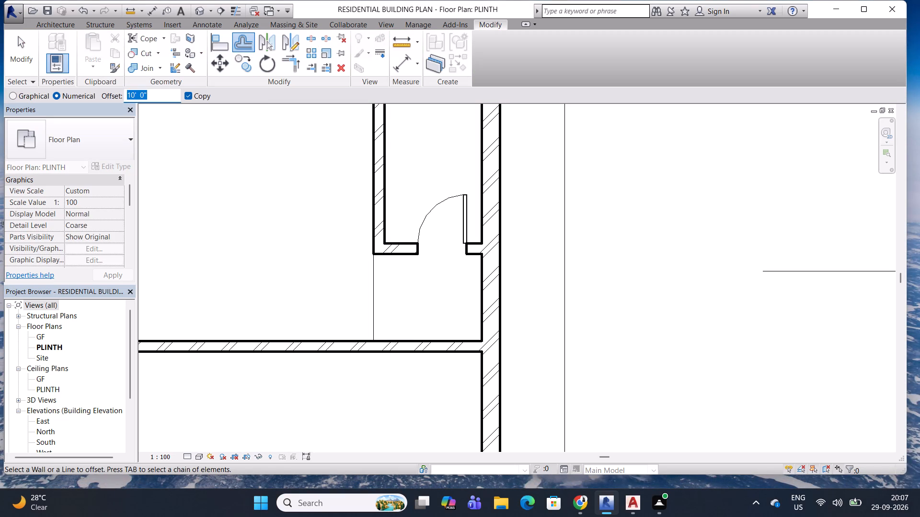
type("115")
type("MM")
key("Return")
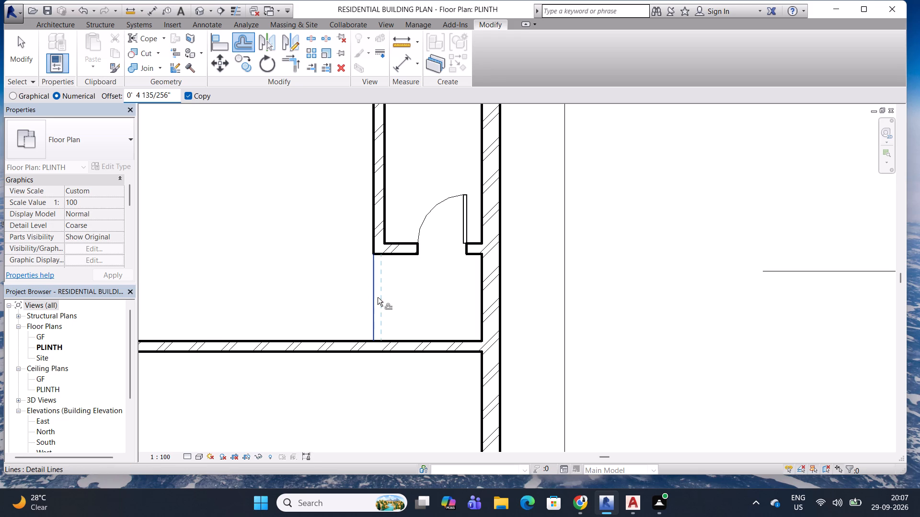
left_click(378, 297)
scroll(392, 264, "up", 4)
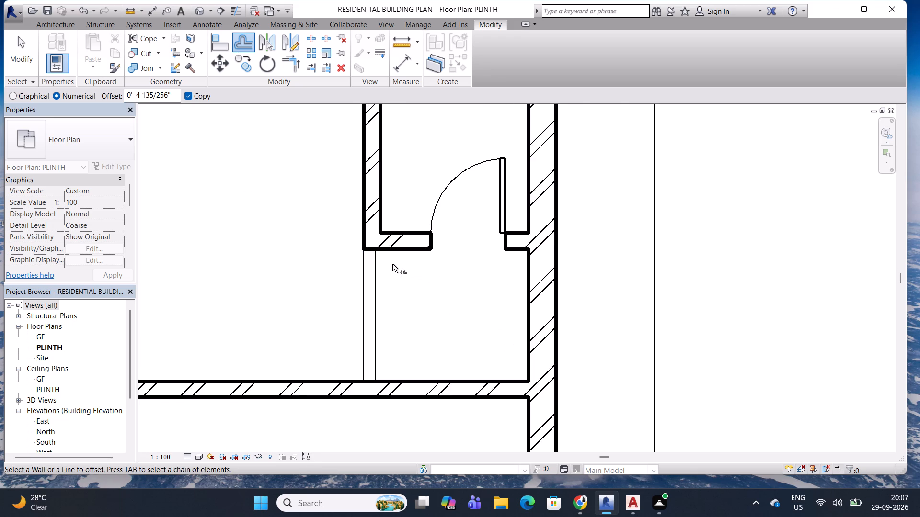
scroll(392, 264, "down", 5)
middle_click_drag(389, 272, 421, 286)
key("Escape")
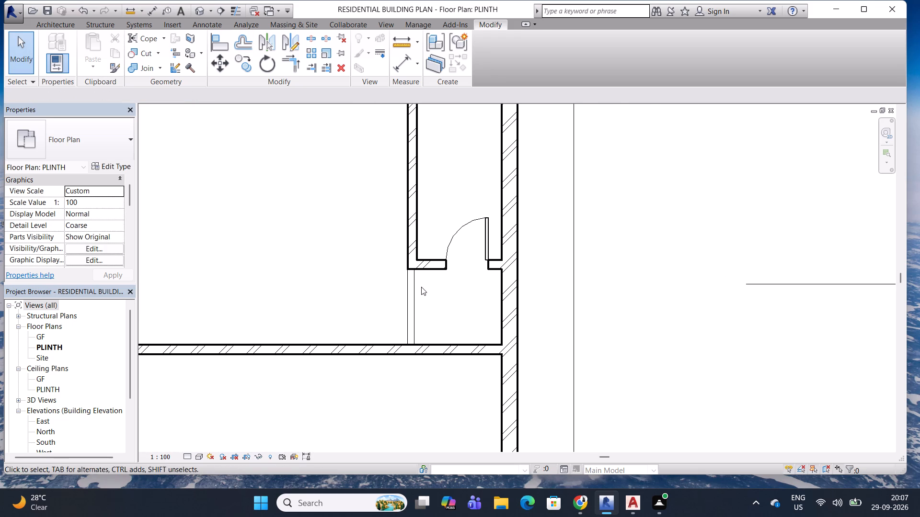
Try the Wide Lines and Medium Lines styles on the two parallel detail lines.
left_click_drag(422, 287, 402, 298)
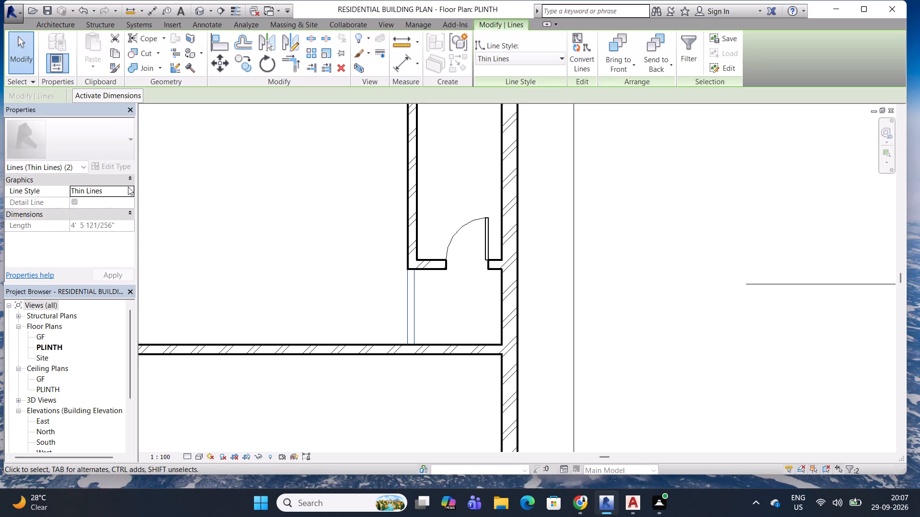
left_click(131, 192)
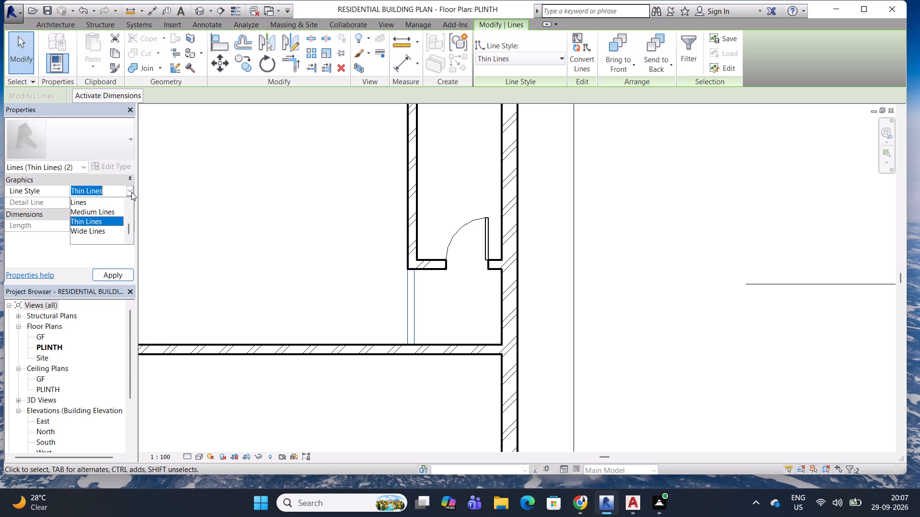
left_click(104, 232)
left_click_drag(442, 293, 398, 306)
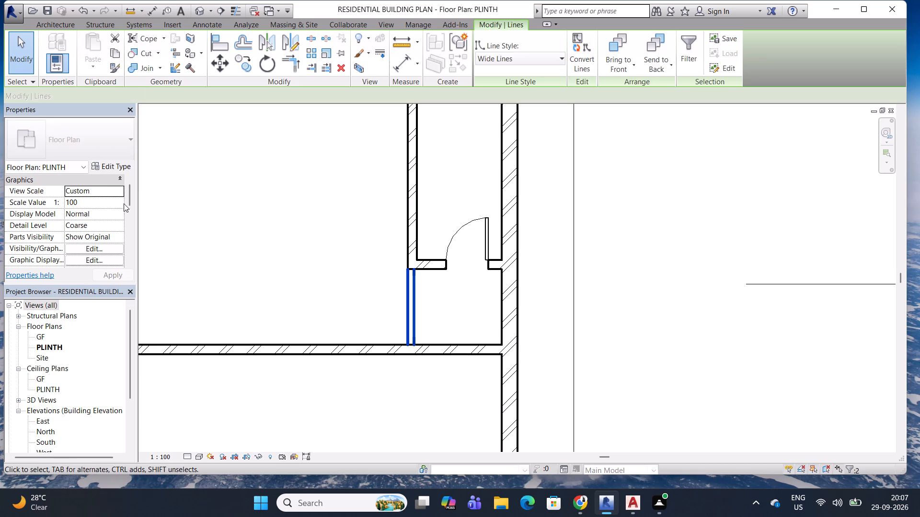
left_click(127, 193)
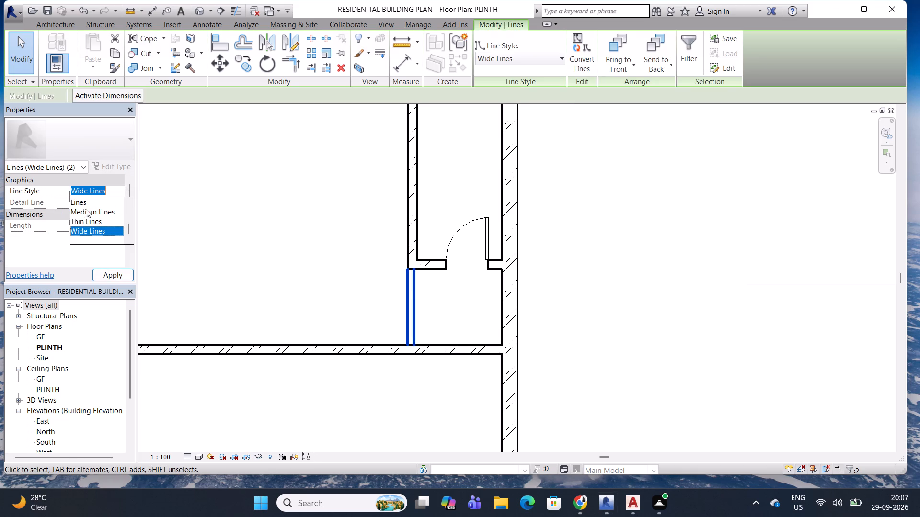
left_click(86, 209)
Set the line style of both parallel detail lines to <Overhead>.
left_click_drag(446, 286, 374, 304)
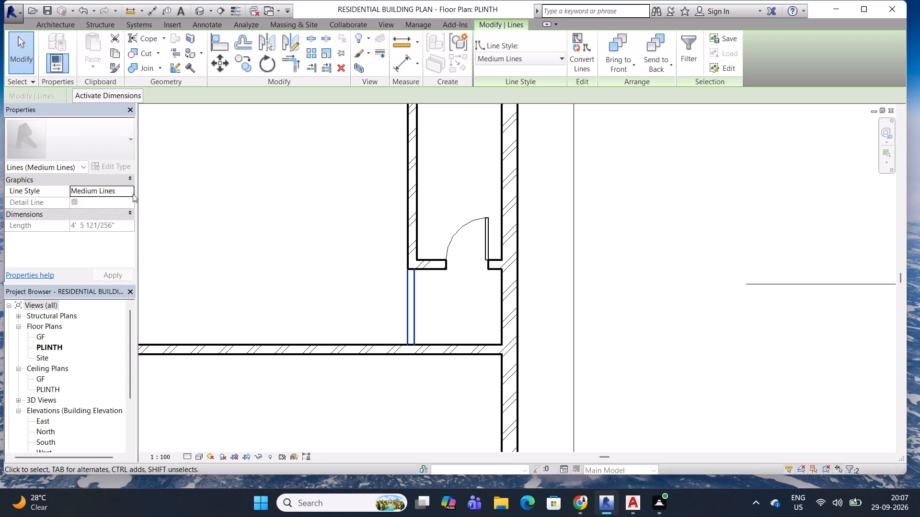
left_click(129, 192)
left_click(97, 201)
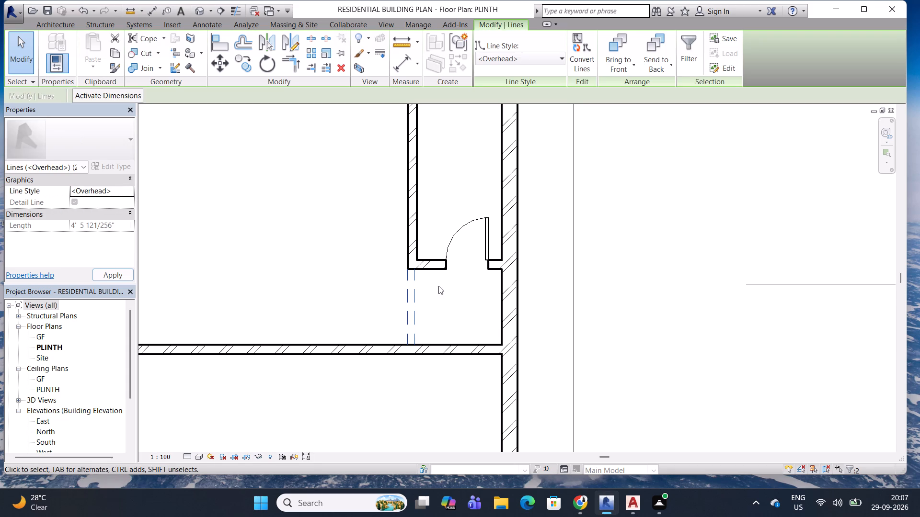
key("Escape")
key("Escape")
key("Escape")
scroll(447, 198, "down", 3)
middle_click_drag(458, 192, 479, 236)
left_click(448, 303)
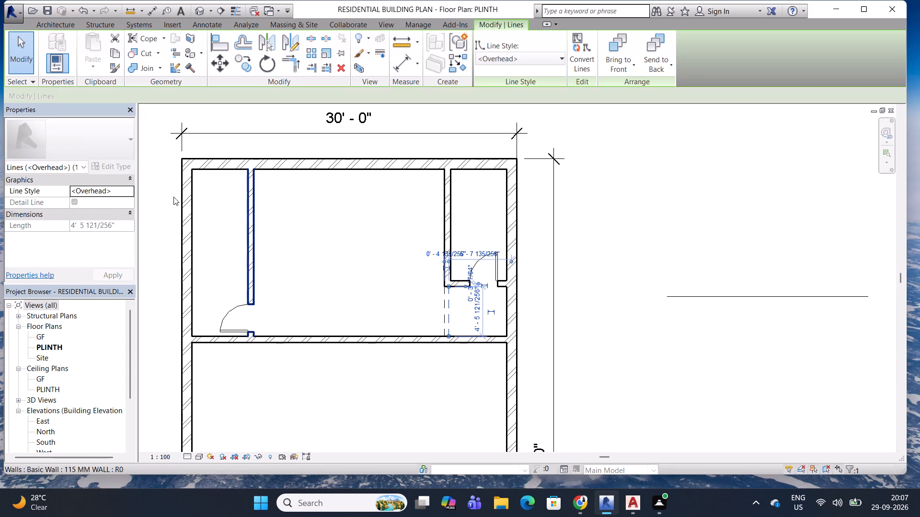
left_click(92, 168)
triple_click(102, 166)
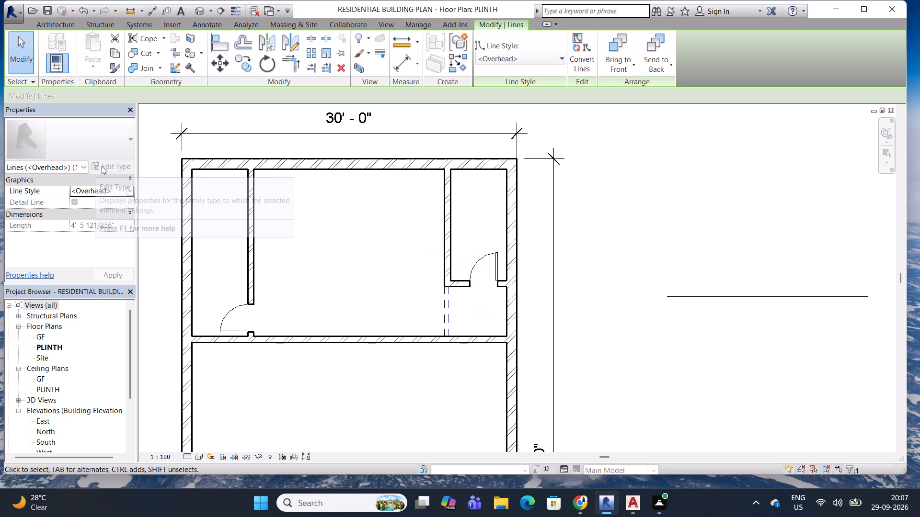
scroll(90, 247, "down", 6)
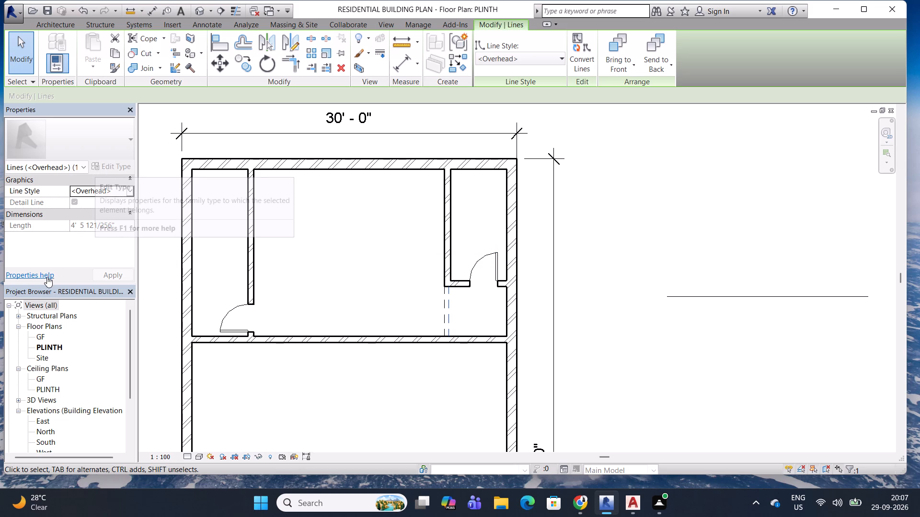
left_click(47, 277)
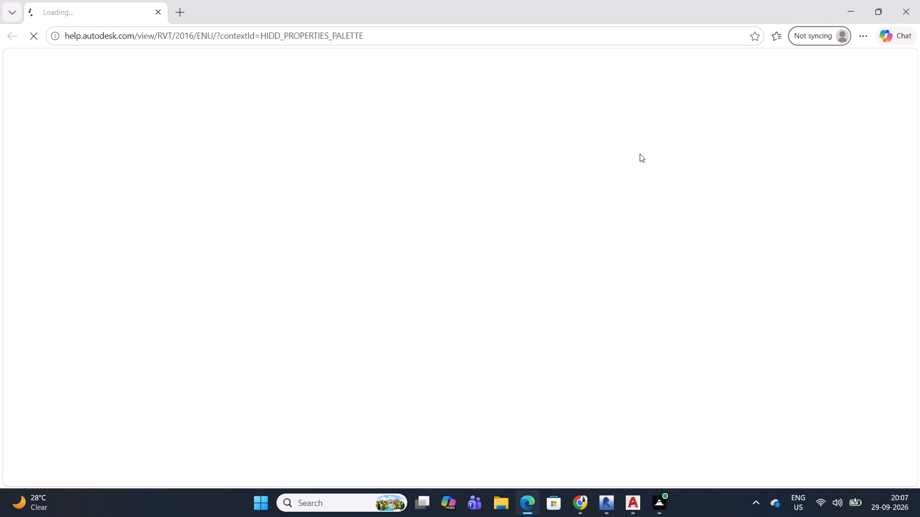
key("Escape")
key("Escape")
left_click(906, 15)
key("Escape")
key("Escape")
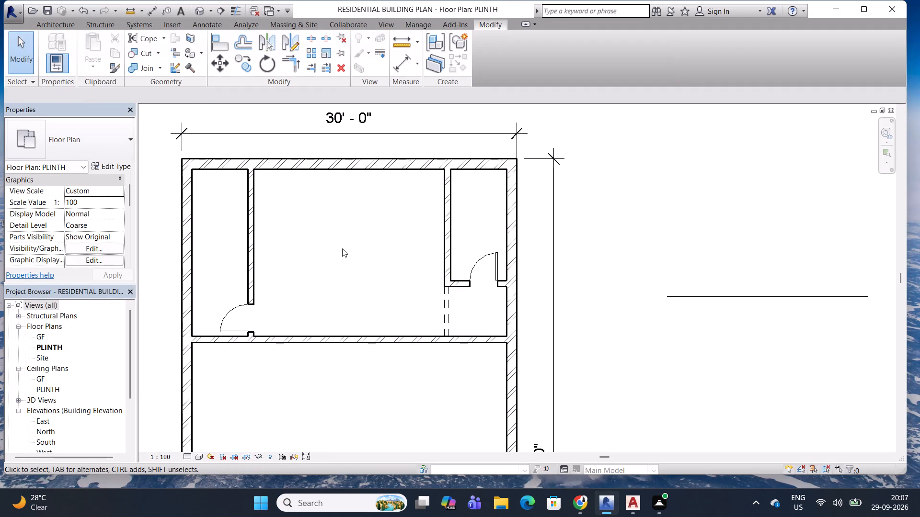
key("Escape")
Save the project.
key("ctrl+s")
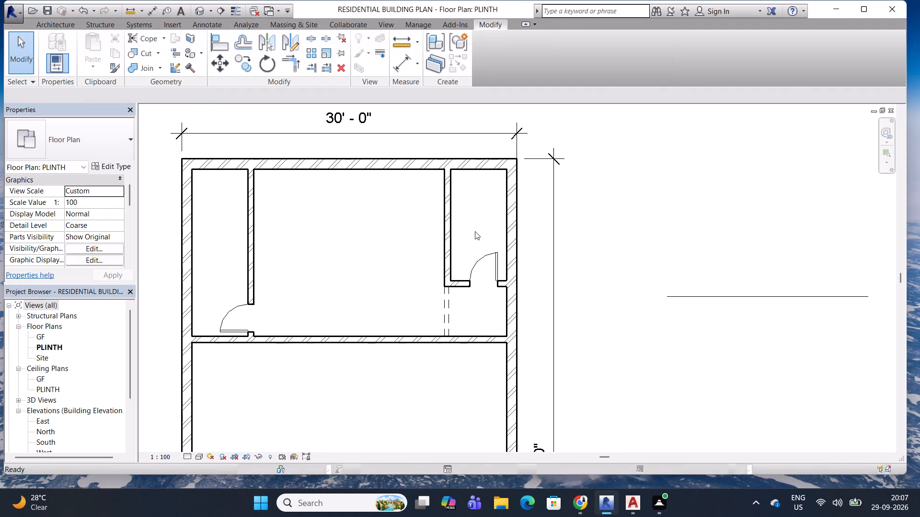
Delete the 2'6" door at the south end of the west partition.
scroll(476, 228, "down", 4)
middle_click_drag(449, 222, 475, 226)
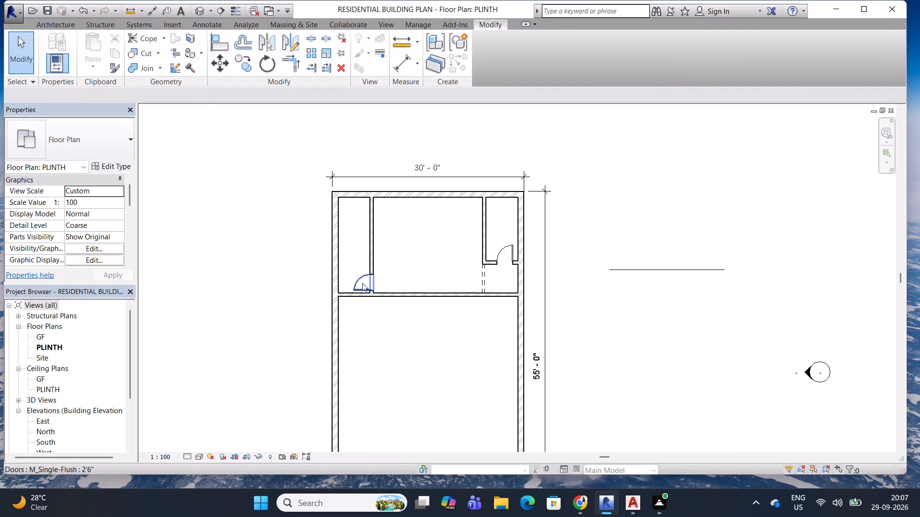
scroll(380, 277, "up", 3)
middle_click_drag(395, 260, 416, 275)
scroll(368, 295, "up", 3)
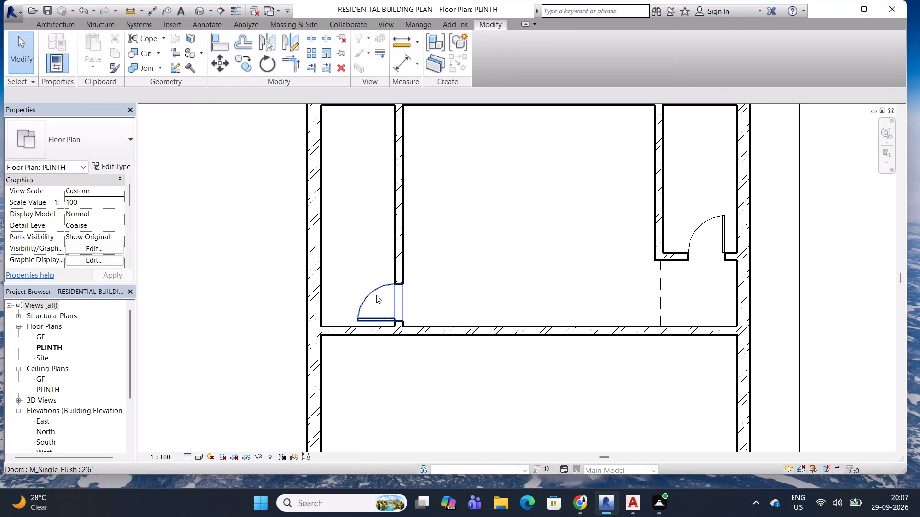
middle_click_drag(387, 291, 369, 286)
left_click(367, 282)
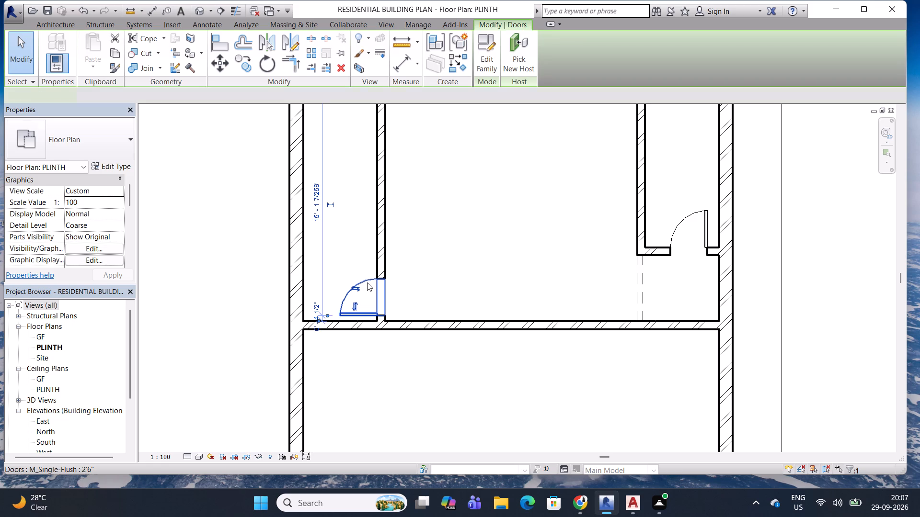
key("Delete")
scroll(454, 273, "down", 2)
middle_click_drag(455, 273, 446, 302)
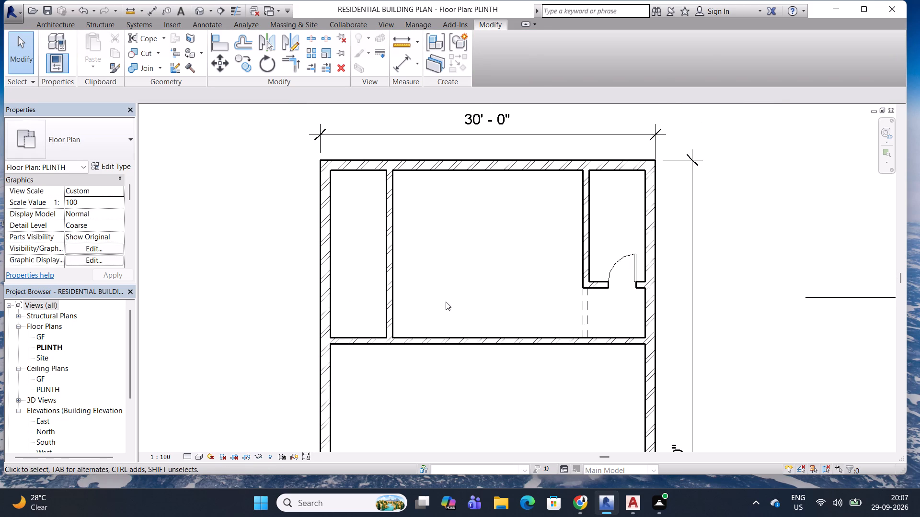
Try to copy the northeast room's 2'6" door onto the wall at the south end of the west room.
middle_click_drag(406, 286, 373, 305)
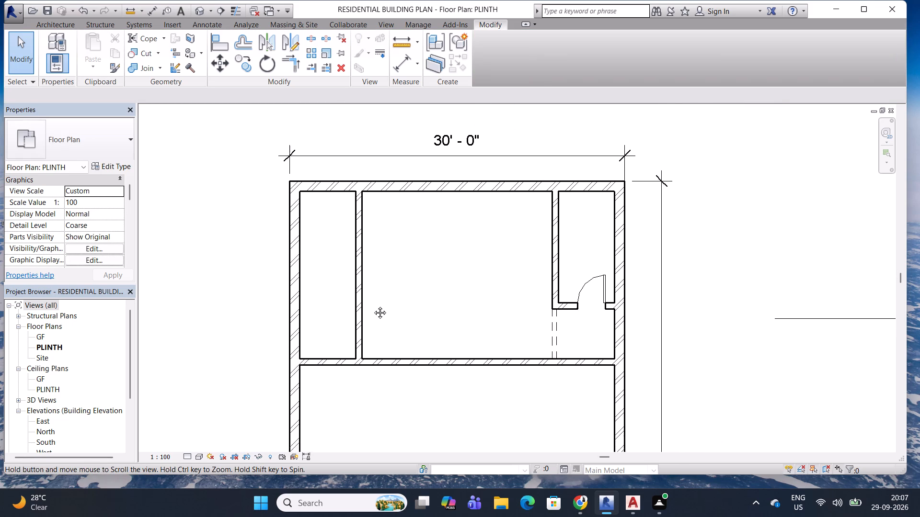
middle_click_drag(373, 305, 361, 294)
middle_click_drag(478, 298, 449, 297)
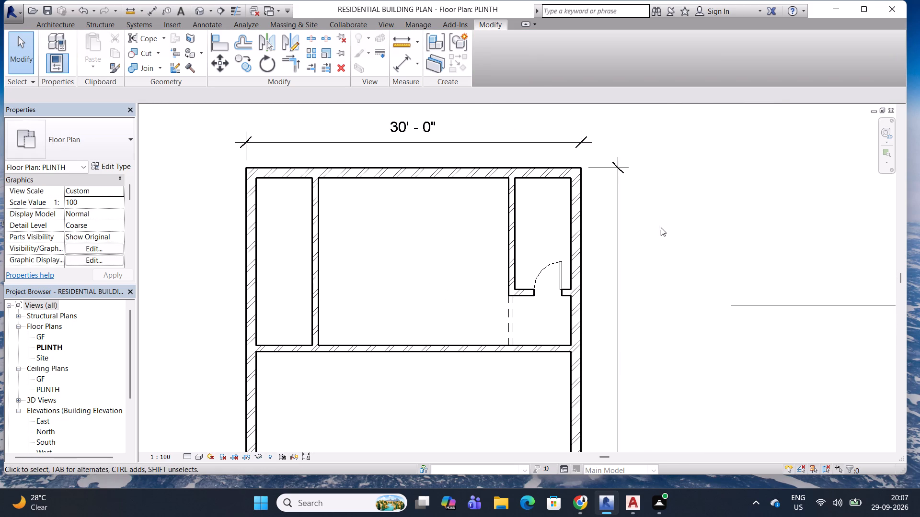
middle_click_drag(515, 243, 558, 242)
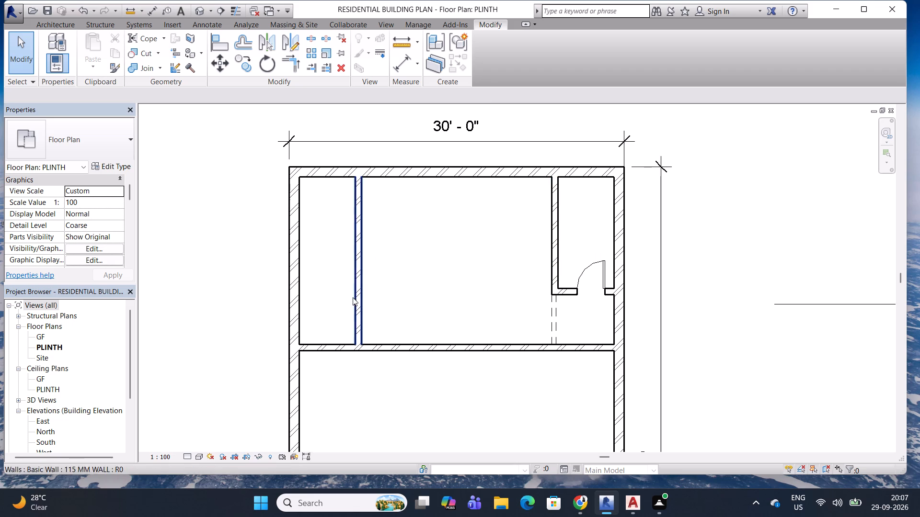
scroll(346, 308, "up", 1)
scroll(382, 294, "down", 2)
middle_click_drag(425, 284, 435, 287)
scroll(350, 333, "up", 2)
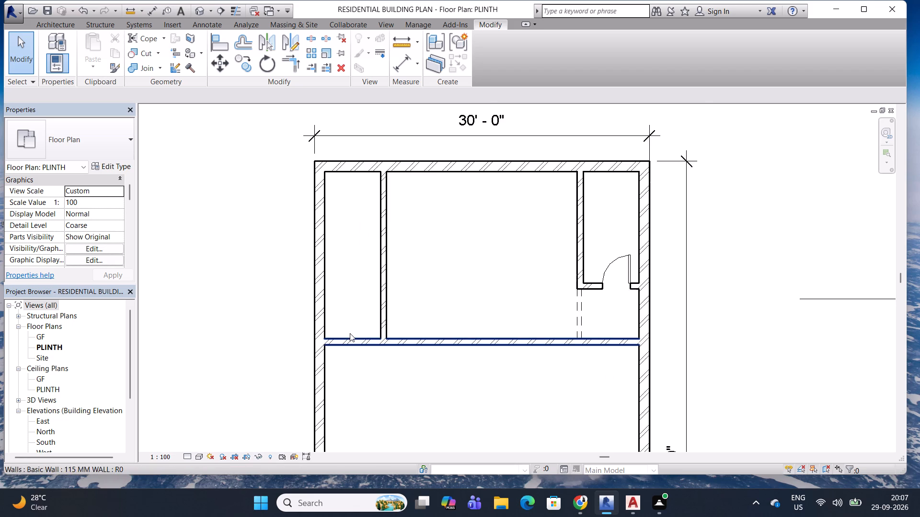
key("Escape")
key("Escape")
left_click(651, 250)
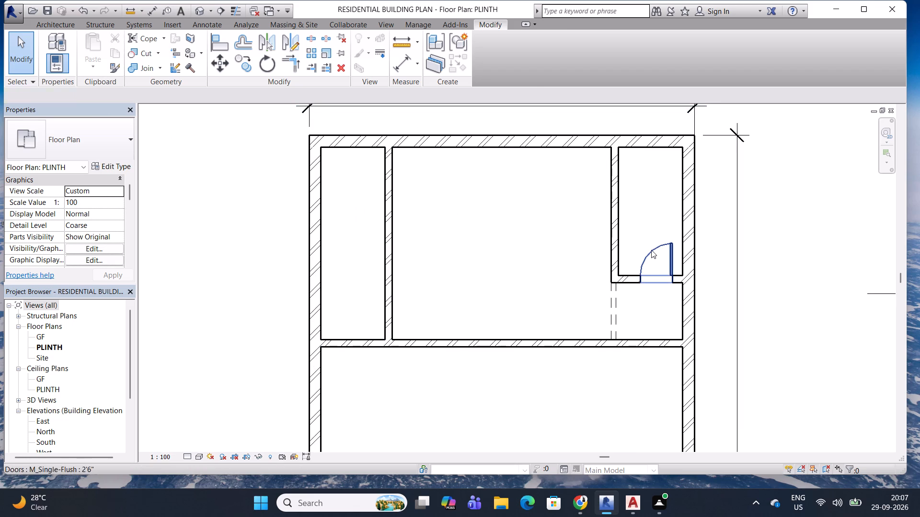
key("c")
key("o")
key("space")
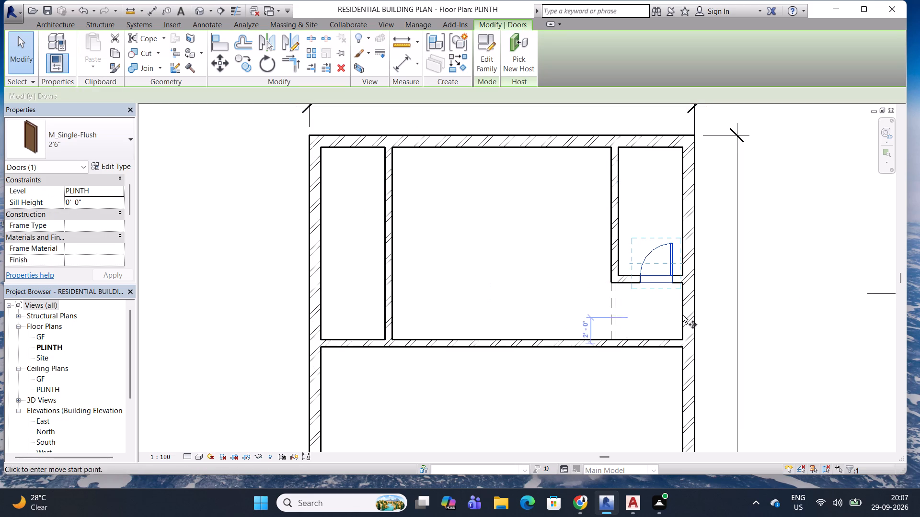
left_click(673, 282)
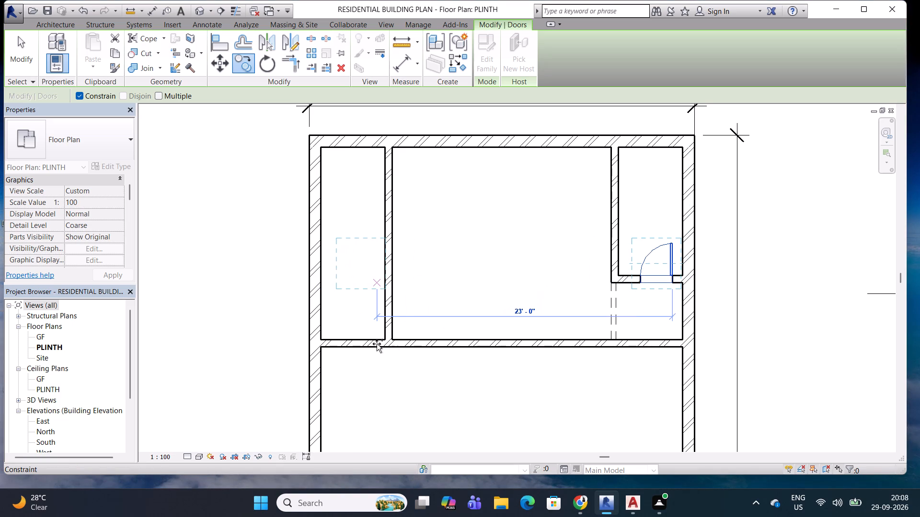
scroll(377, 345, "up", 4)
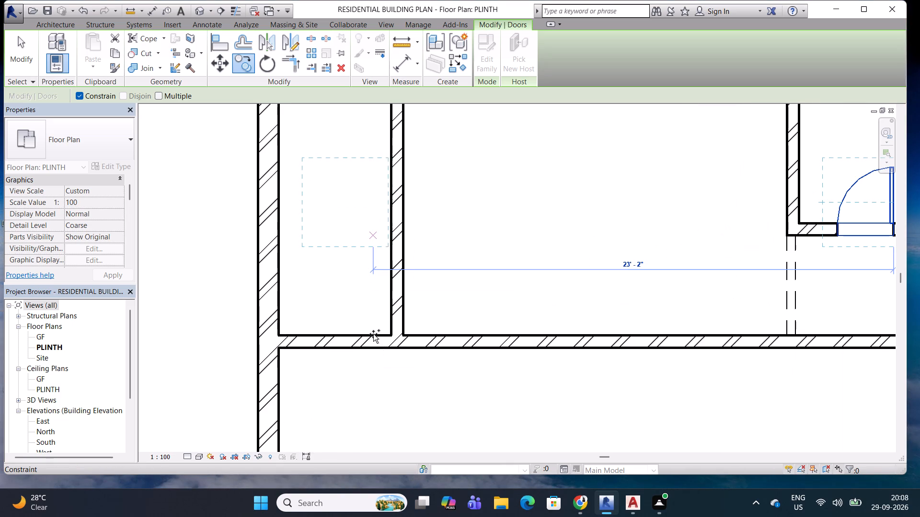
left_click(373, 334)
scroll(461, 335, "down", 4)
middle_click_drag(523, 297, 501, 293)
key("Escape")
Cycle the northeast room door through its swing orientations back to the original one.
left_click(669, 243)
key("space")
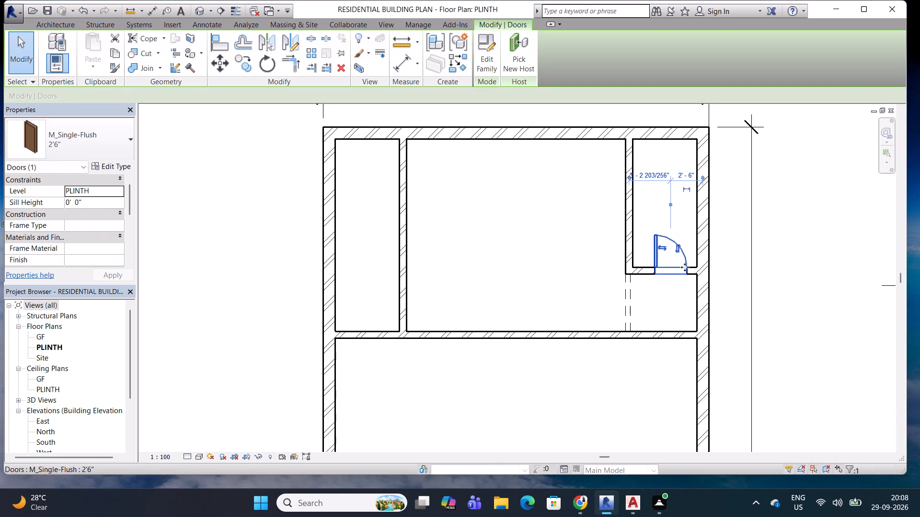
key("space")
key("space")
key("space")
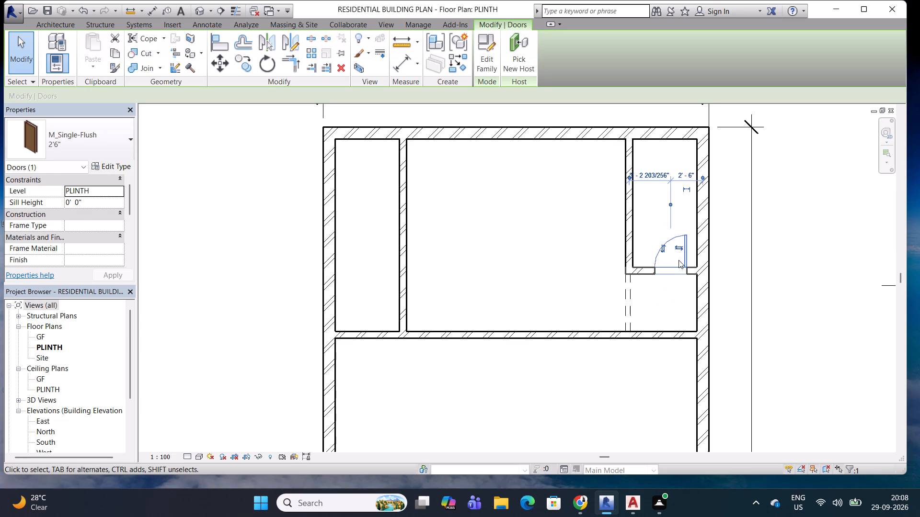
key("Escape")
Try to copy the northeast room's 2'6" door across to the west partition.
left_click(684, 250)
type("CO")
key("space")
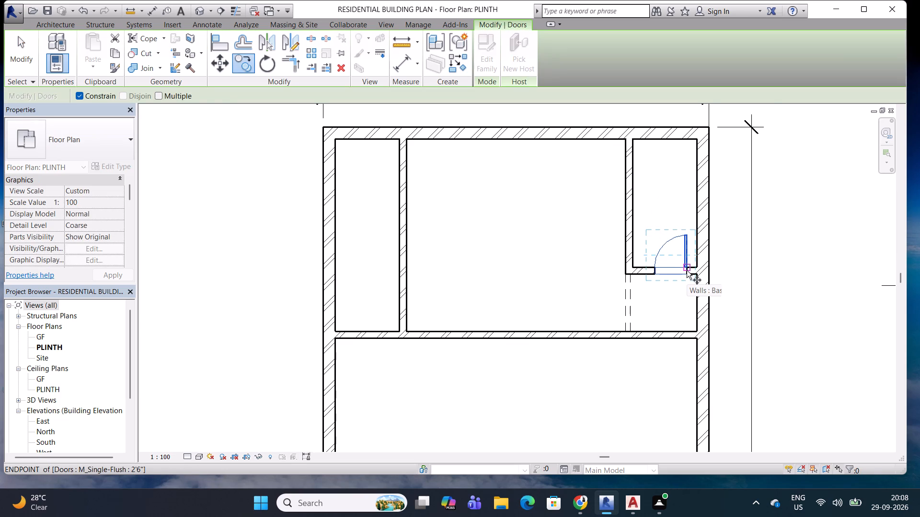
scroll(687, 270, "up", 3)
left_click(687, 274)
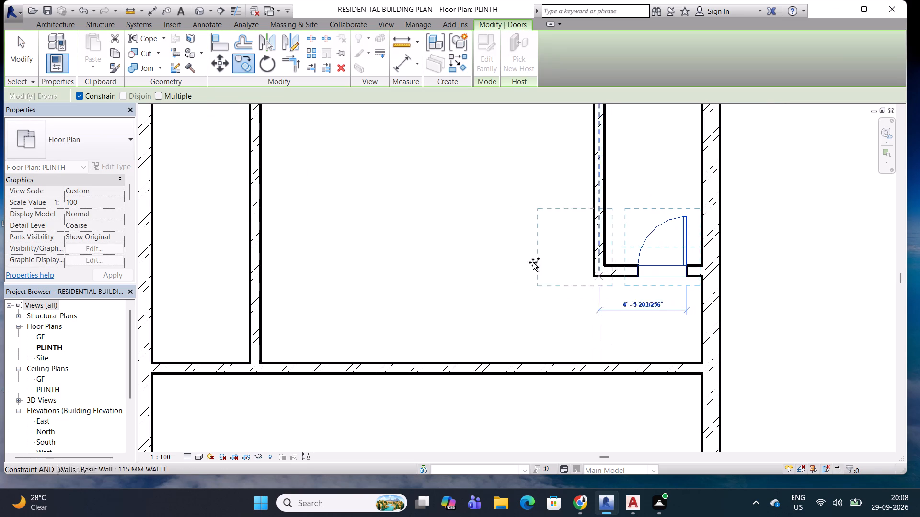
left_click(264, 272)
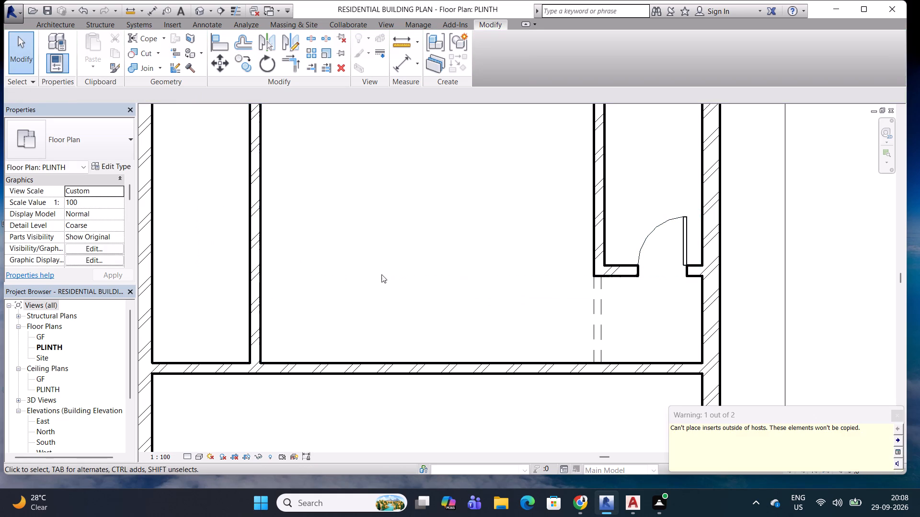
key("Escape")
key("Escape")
Place a 2'6" M_Single-Flush door in the west room's south wall, swinging inward, centred about 2'-0" from the west partition.
scroll(437, 263, "down", 2)
middle_click_drag(447, 260, 514, 255)
key("Escape")
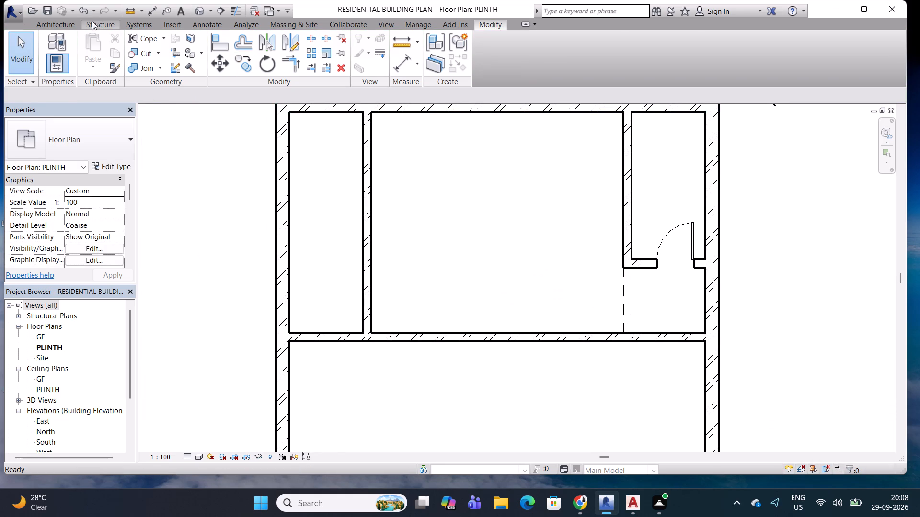
key("Escape")
left_click(62, 22)
left_click(85, 45)
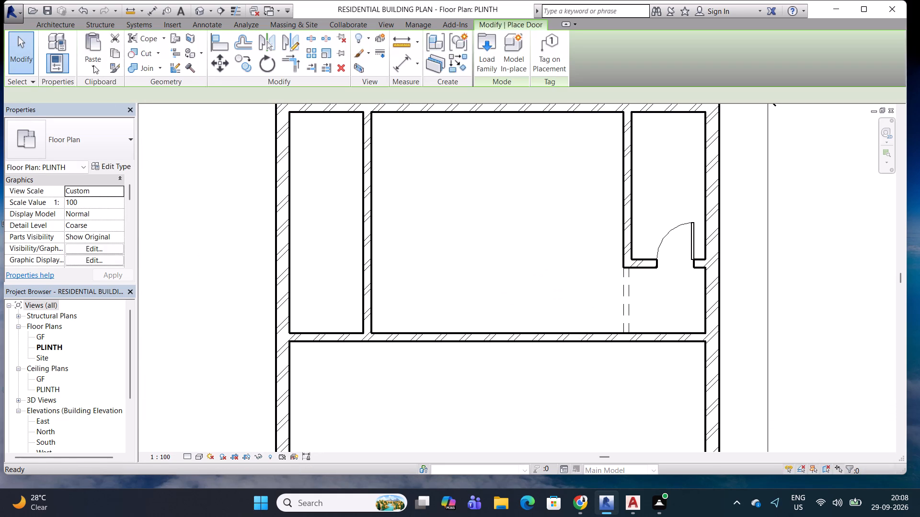
left_click(338, 336)
scroll(371, 320, "up", 1)
middle_click_drag(377, 318, 407, 304)
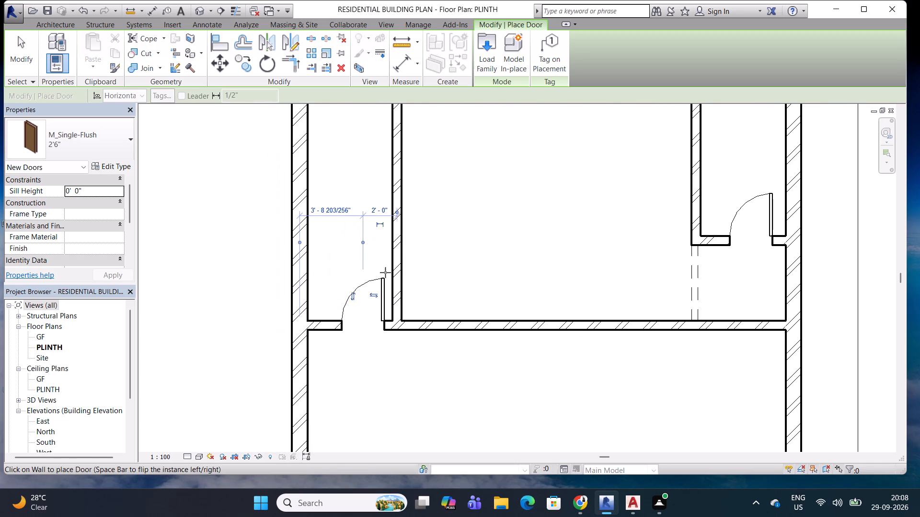
middle_click_drag(459, 298, 481, 270)
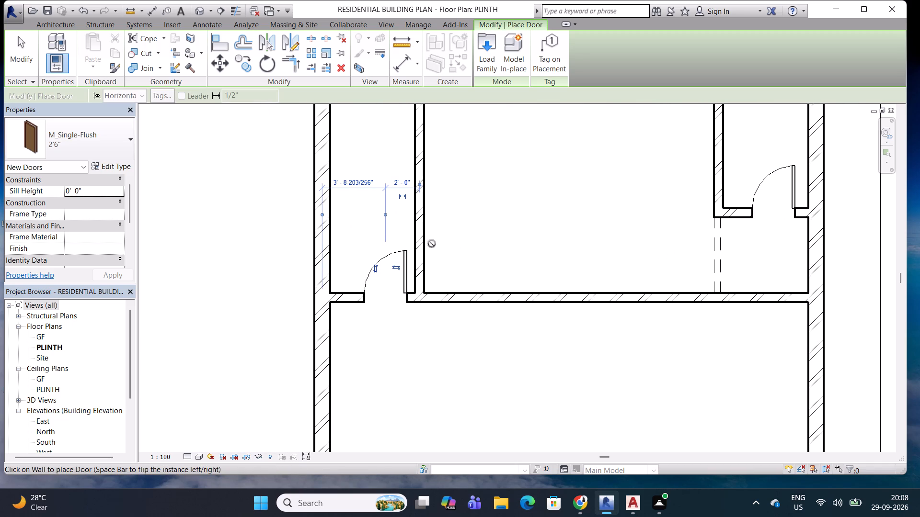
key("Escape")
key("Escape")
key("Escape")
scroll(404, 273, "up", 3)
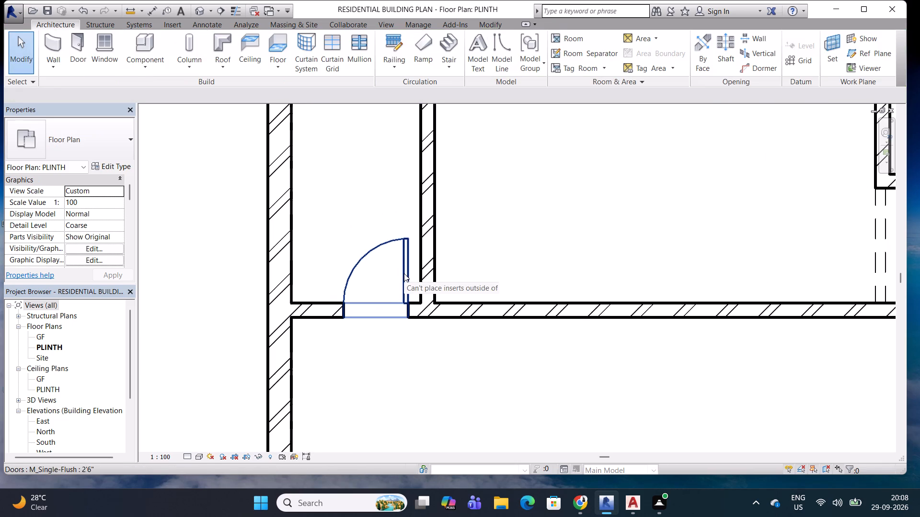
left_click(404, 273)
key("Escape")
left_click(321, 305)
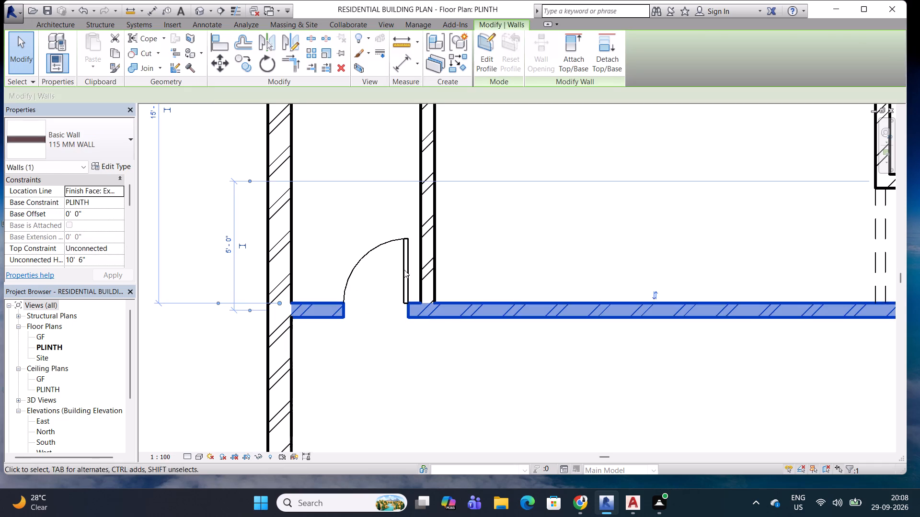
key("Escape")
Set the new door's distance from its east jamb to the near face of the west partition to 4.5".
left_click(403, 254)
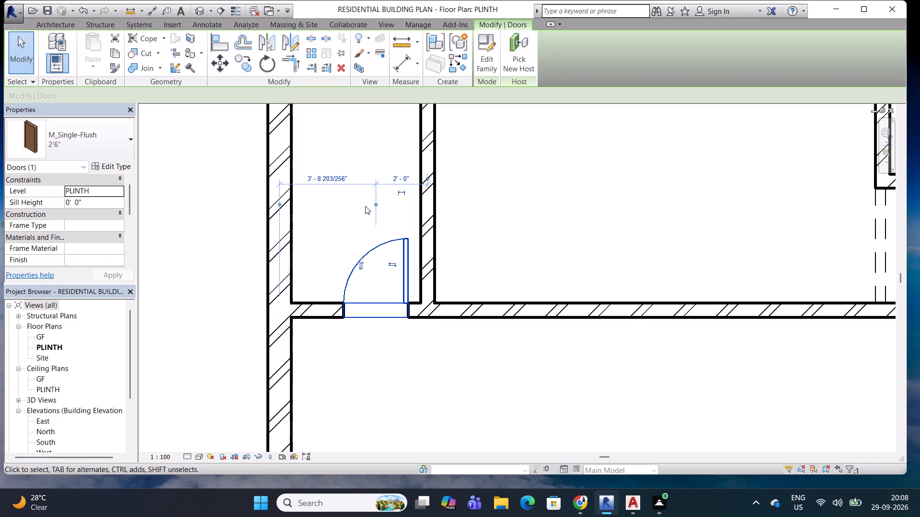
double_click(373, 205)
double_click(430, 179)
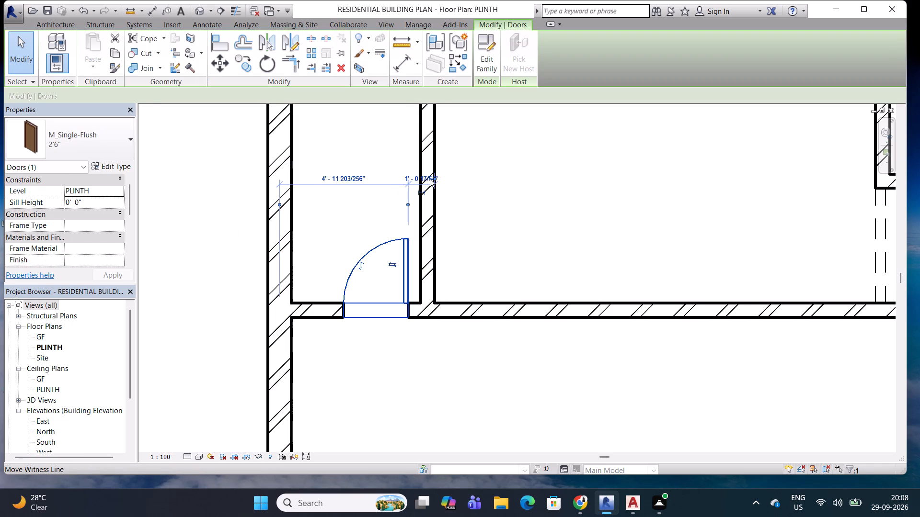
scroll(425, 180, "up", 9)
double_click(472, 191)
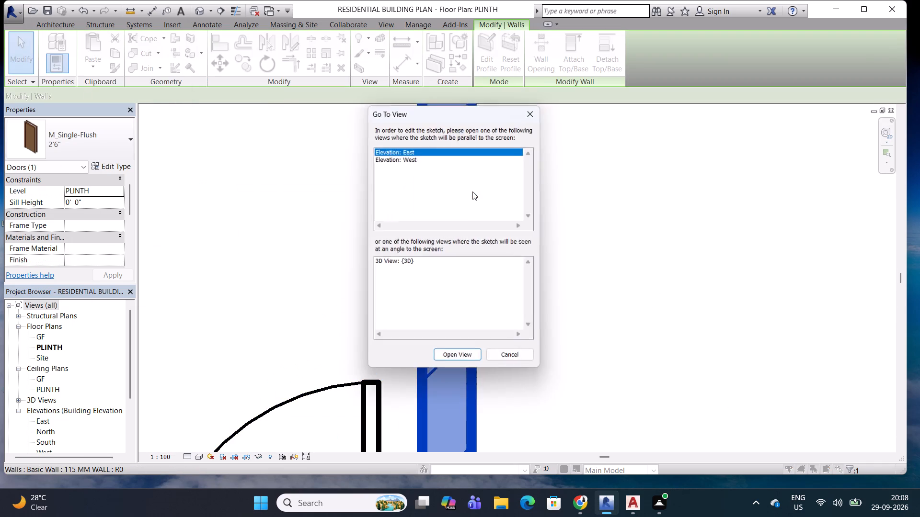
key("Escape")
scroll(400, 243, "down", 7)
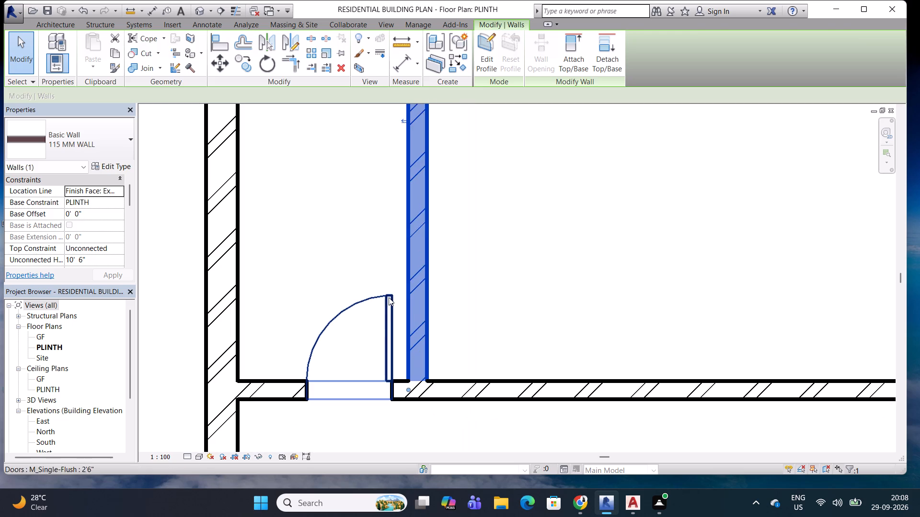
key("Escape")
left_click(386, 374)
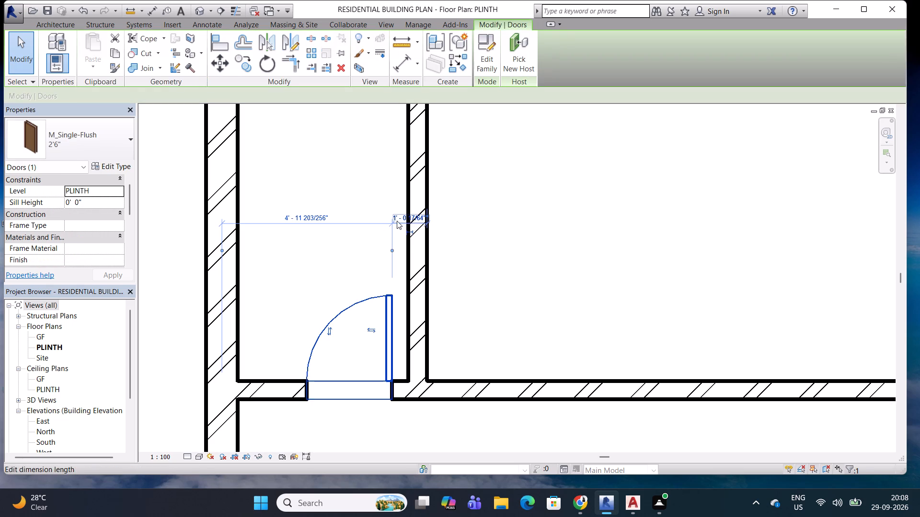
scroll(414, 233, "up", 4)
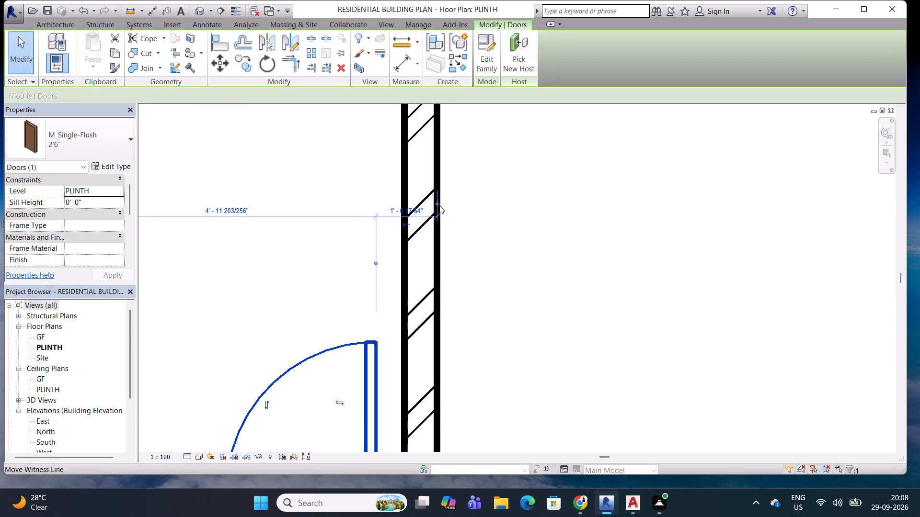
double_click(439, 205)
left_click(390, 211)
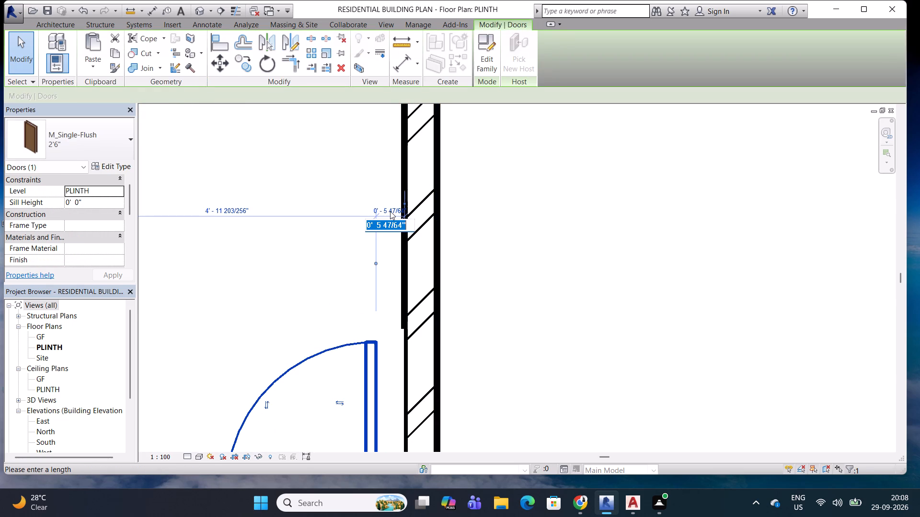
type("4.5\"")
key("Return")
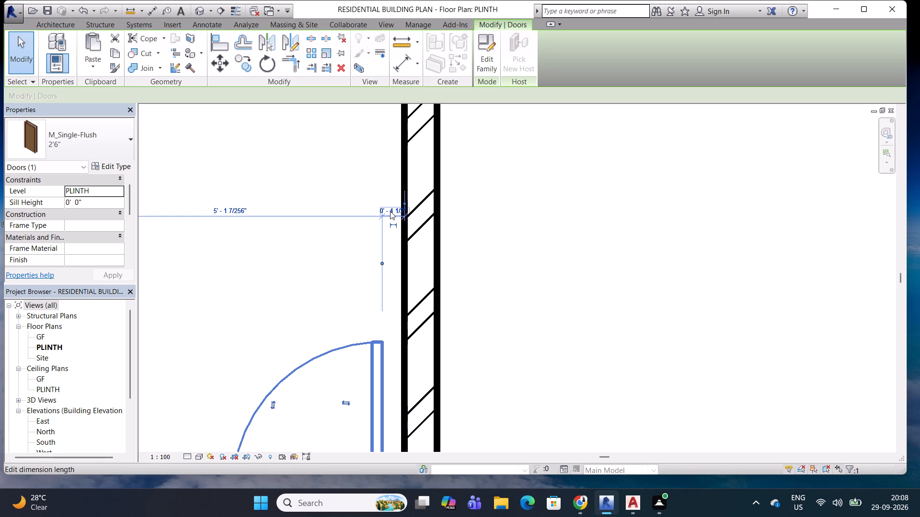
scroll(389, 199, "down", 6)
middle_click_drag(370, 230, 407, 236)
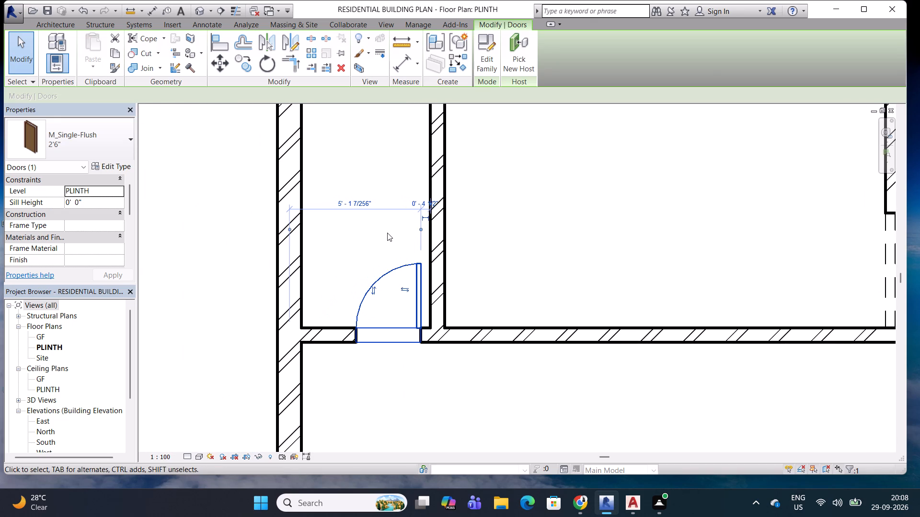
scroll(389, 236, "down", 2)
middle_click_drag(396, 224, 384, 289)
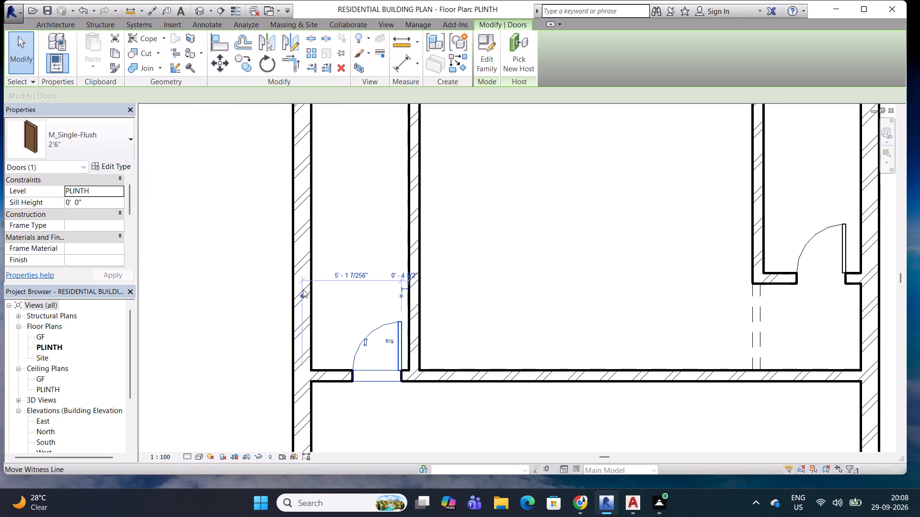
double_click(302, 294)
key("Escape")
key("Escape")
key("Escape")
Save the project.
scroll(382, 239, "down", 7)
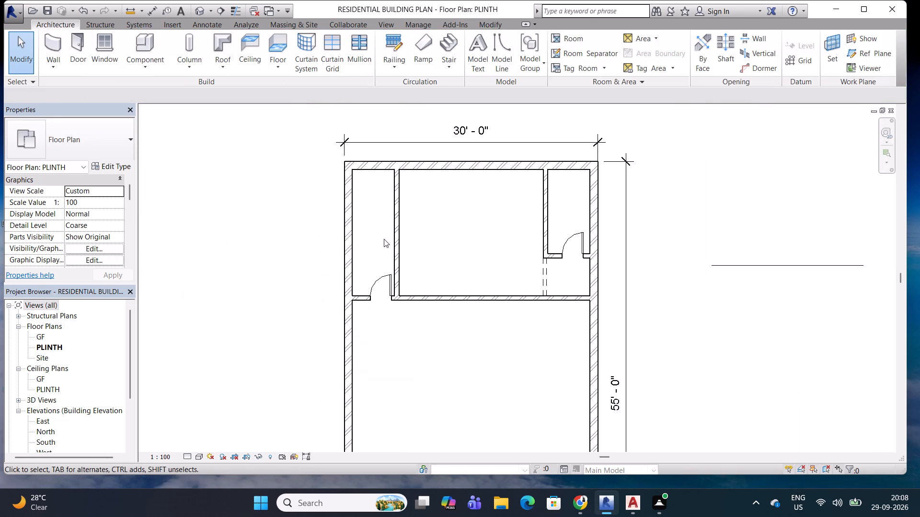
middle_click_drag(406, 231, 417, 262)
key("ctrl+s")
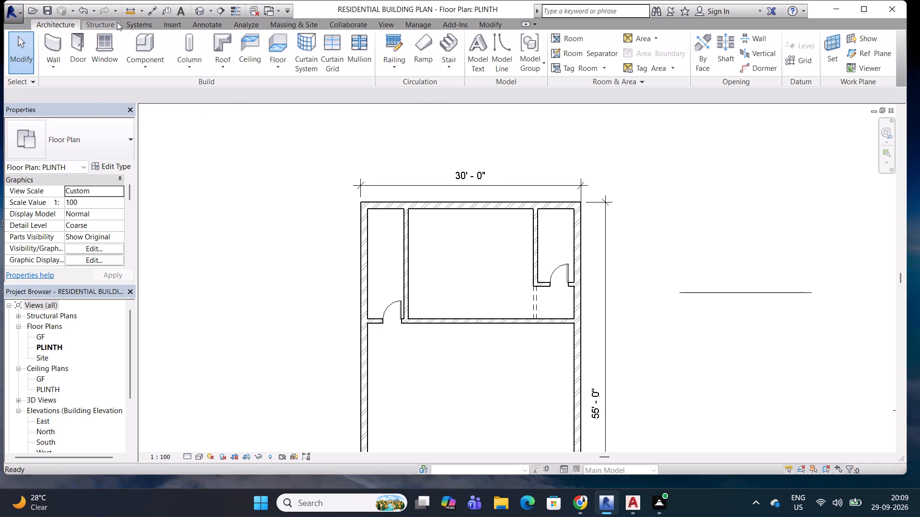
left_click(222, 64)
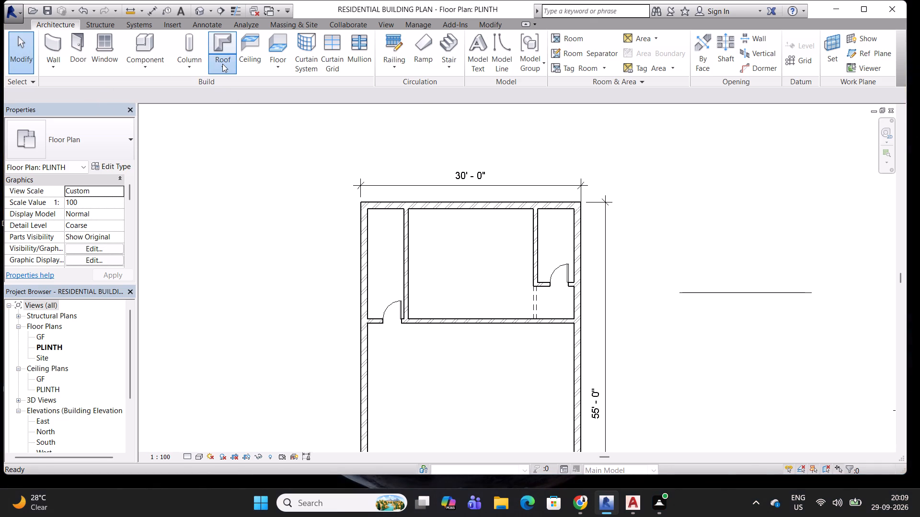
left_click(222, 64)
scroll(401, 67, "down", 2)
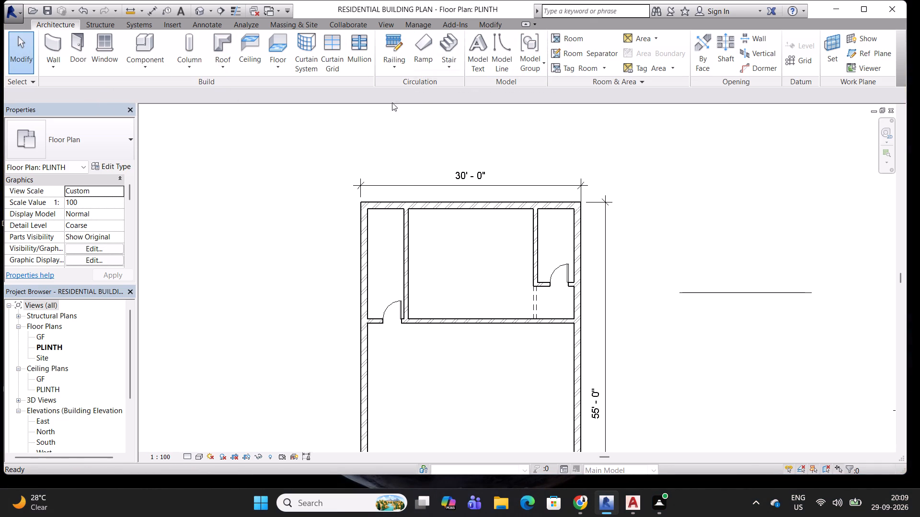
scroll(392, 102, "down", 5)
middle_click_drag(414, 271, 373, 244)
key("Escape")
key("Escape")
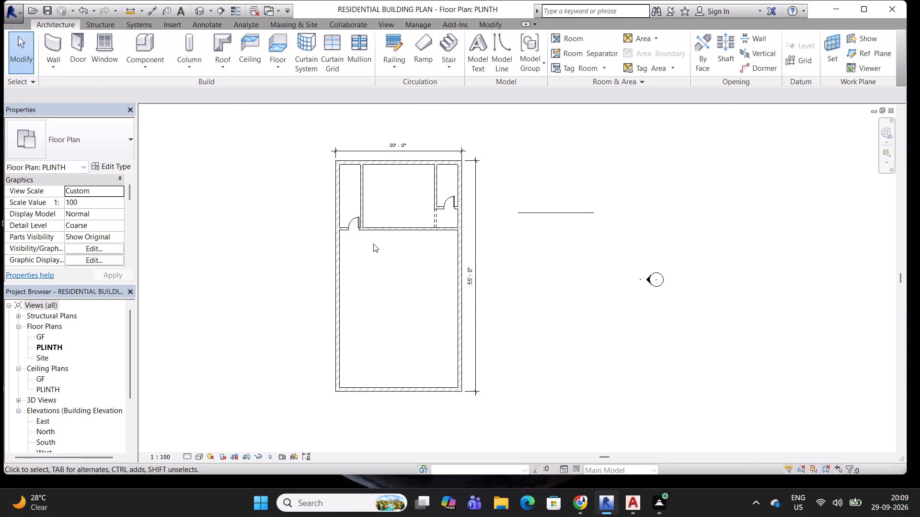
Save the project again with the full floor plan in view.
key("ctrl+s")
middle_click_drag(377, 240, 377, 284)
Move the west partition to 7'-0" from the inner face of the west exterior wall, dimensioned between the facing wall faces.
middle_click_drag(380, 219, 389, 269)
scroll(361, 261, "up", 5)
middle_click_drag(362, 260, 369, 309)
scroll(369, 309, "up", 3)
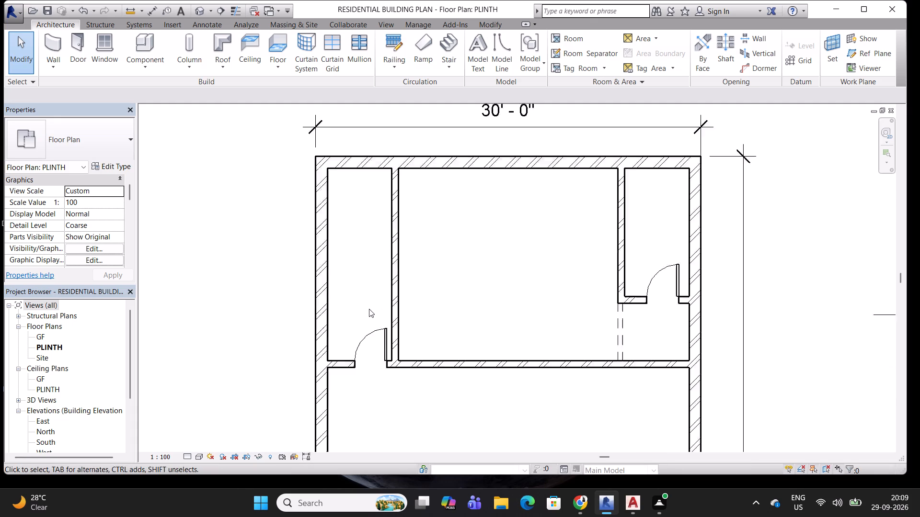
scroll(369, 309, "up", 2)
middle_click_drag(371, 303, 380, 244)
scroll(393, 235, "down", 4)
middle_click_drag(399, 231, 382, 291)
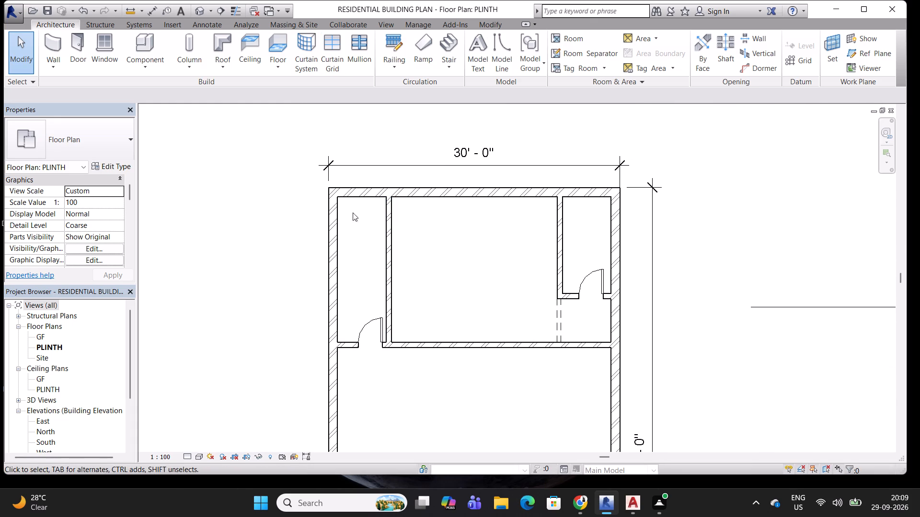
left_click(429, 343)
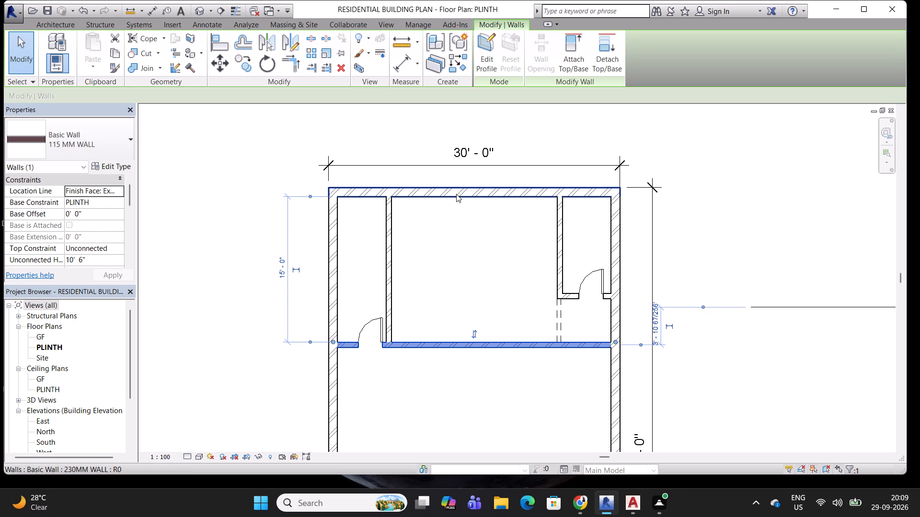
left_click(456, 194)
left_click(391, 245)
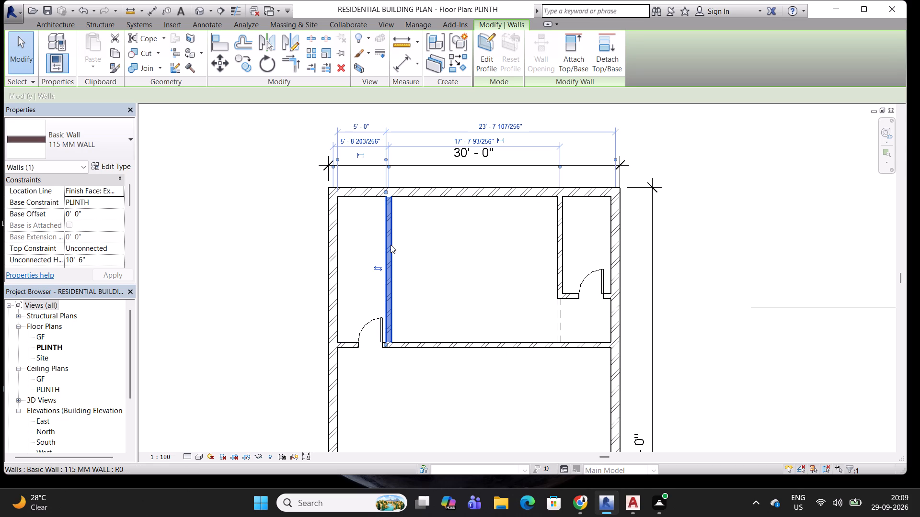
middle_click_drag(483, 172, 466, 226)
scroll(396, 222, "up", 4)
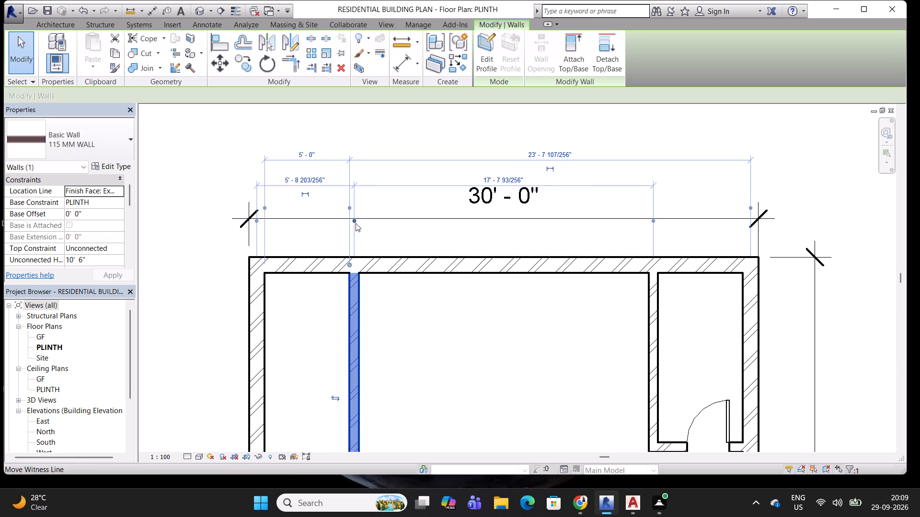
double_click(356, 223)
double_click(653, 225)
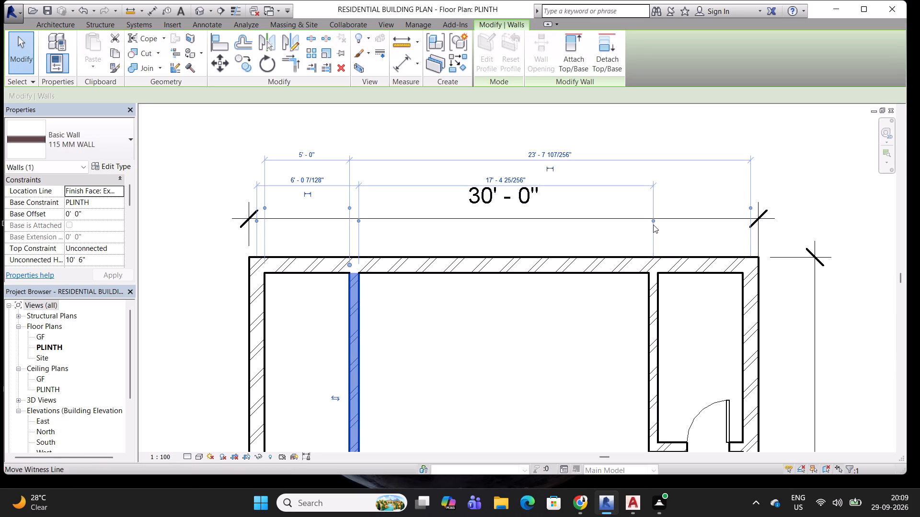
scroll(459, 191, "down", 2)
middle_click_drag(487, 222, 460, 162)
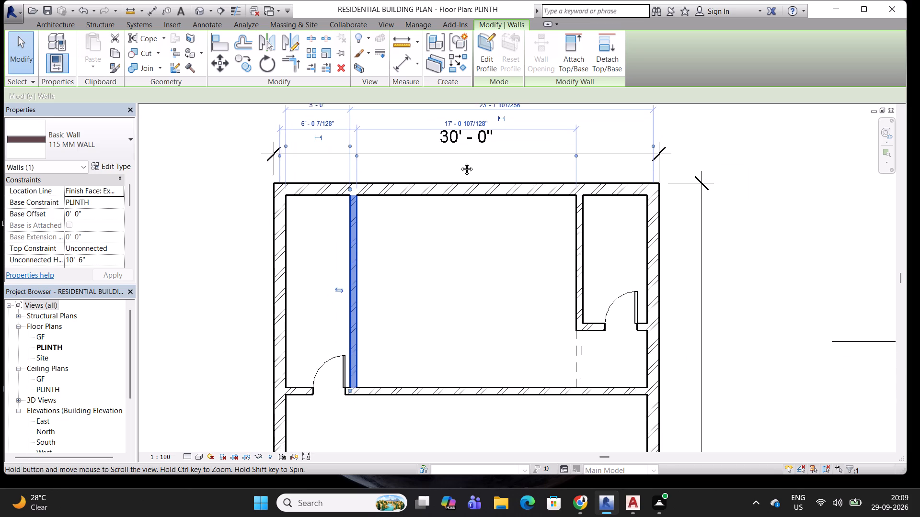
middle_click_drag(460, 162, 526, 163)
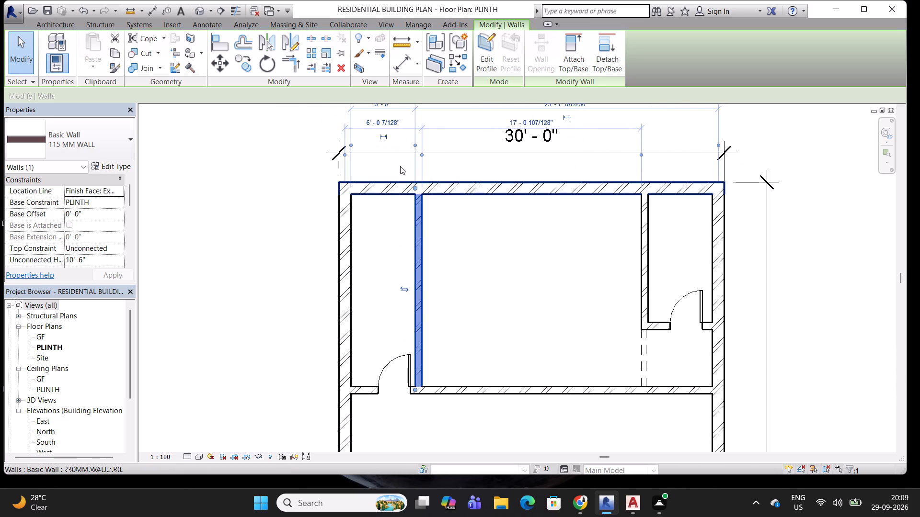
middle_click_drag(394, 178, 394, 214)
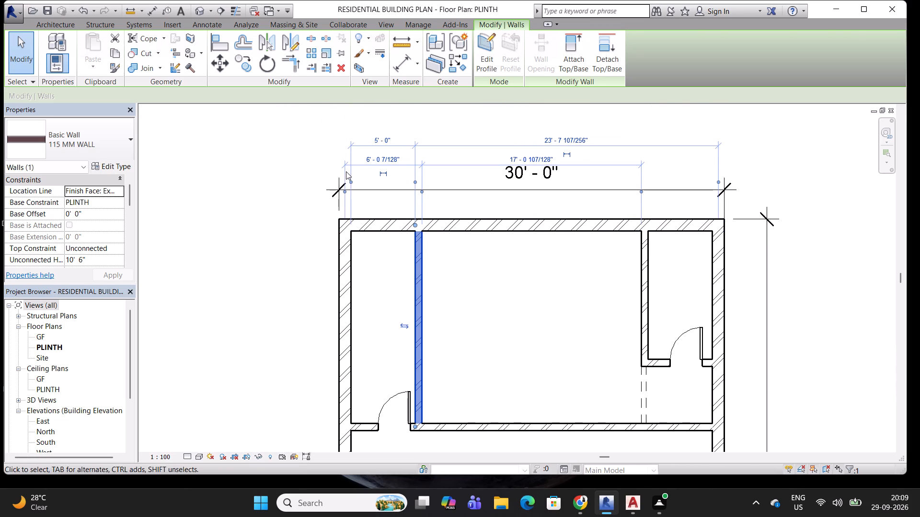
double_click(346, 171)
left_click(423, 246)
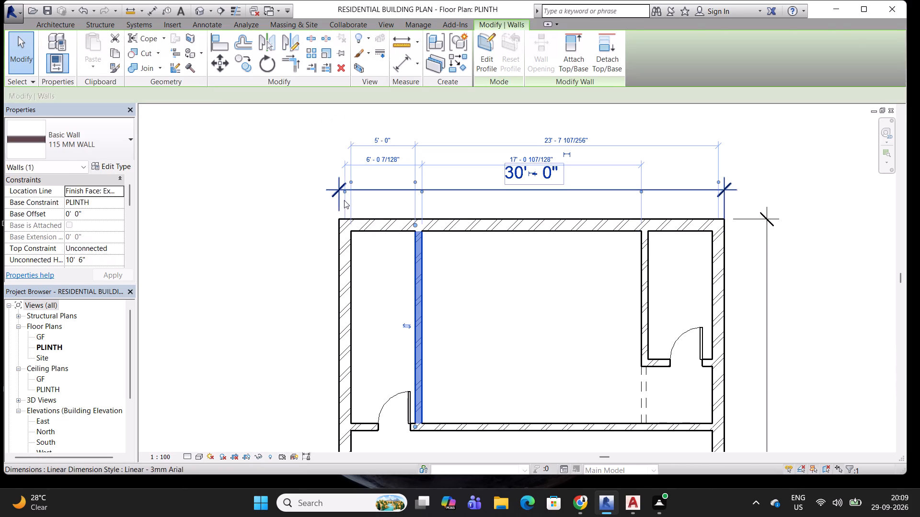
double_click(345, 200)
left_click(419, 247)
double_click(344, 193)
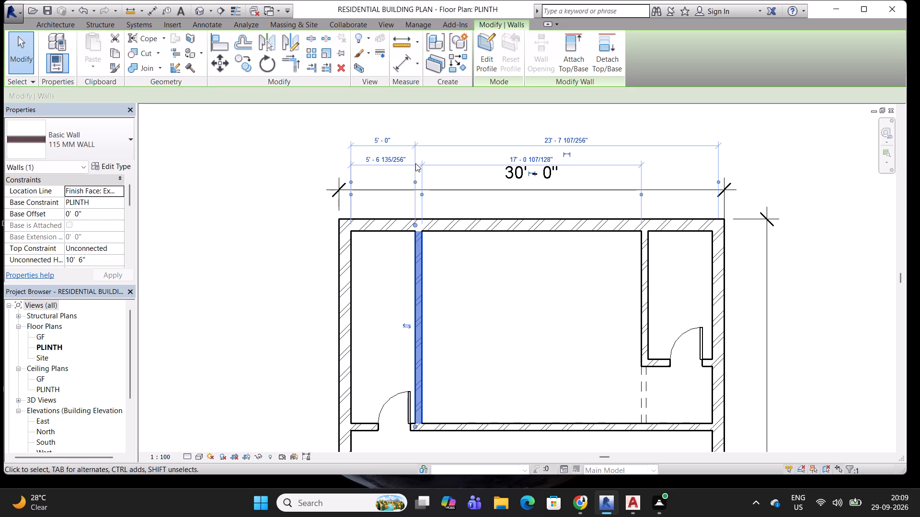
double_click(422, 195)
left_click(388, 164)
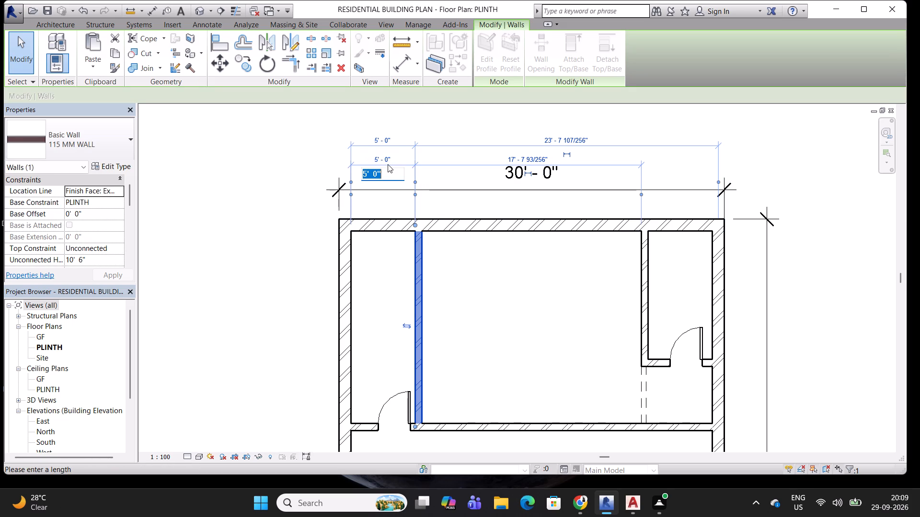
type("7'")
key("Return")
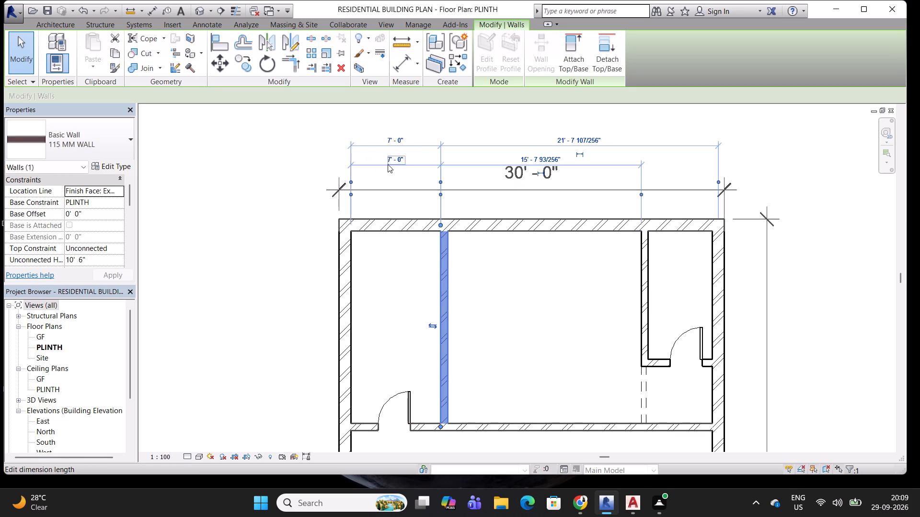
Set the west room door's distance from its east jamb to the near face of the west partition to 4.5".
middle_click_drag(462, 345, 407, 288)
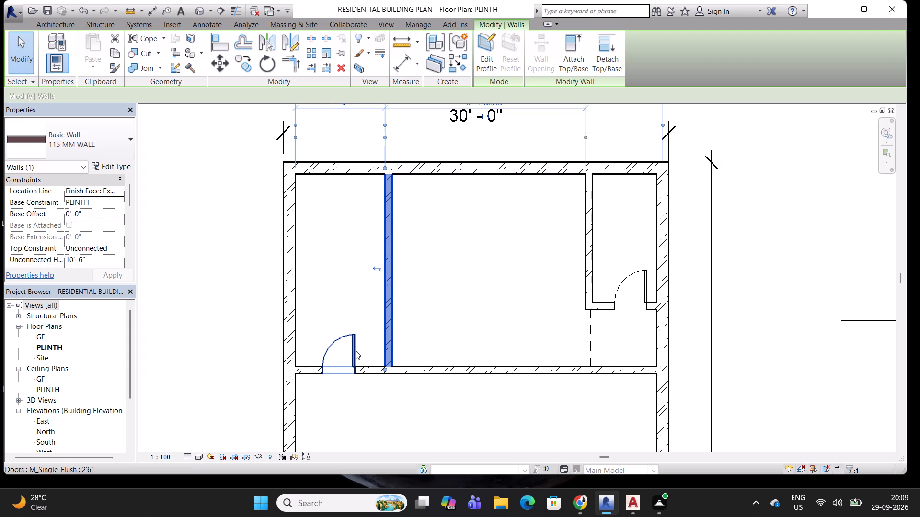
left_click(356, 351)
scroll(355, 364, "up", 4)
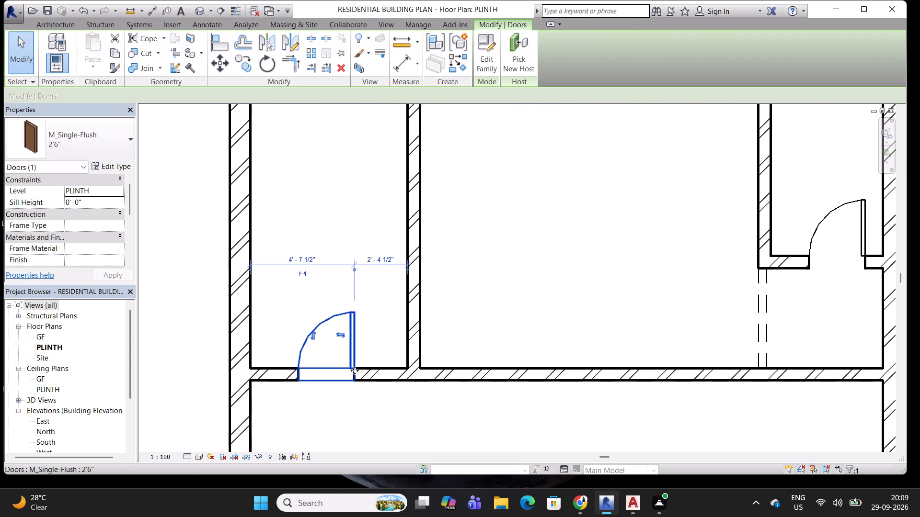
left_click(385, 261)
type("4.5\"")
key("Return")
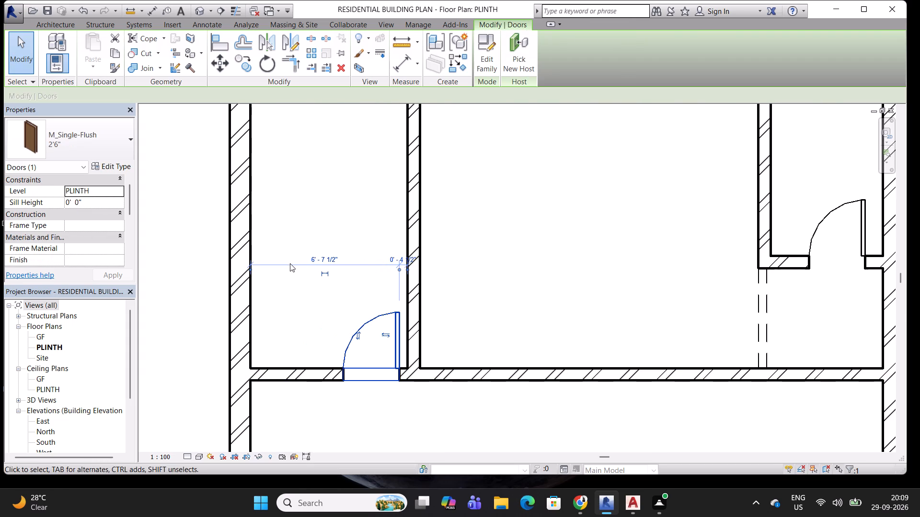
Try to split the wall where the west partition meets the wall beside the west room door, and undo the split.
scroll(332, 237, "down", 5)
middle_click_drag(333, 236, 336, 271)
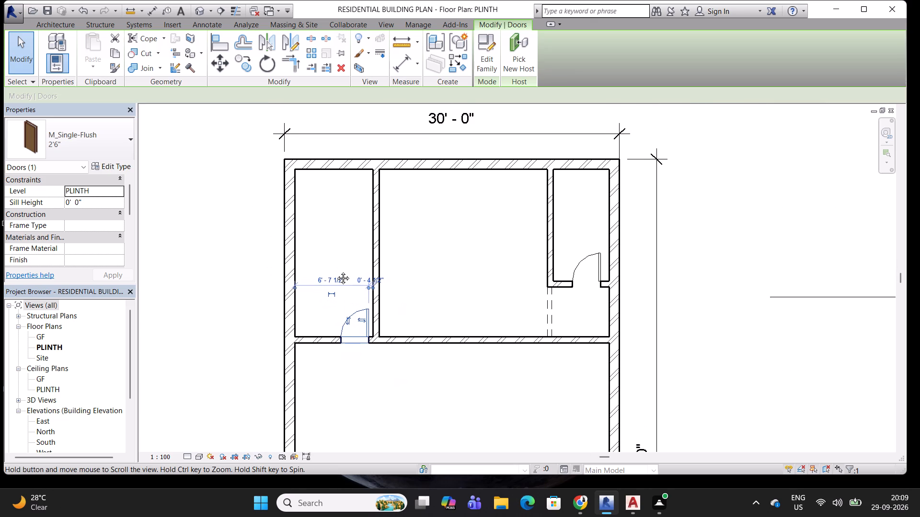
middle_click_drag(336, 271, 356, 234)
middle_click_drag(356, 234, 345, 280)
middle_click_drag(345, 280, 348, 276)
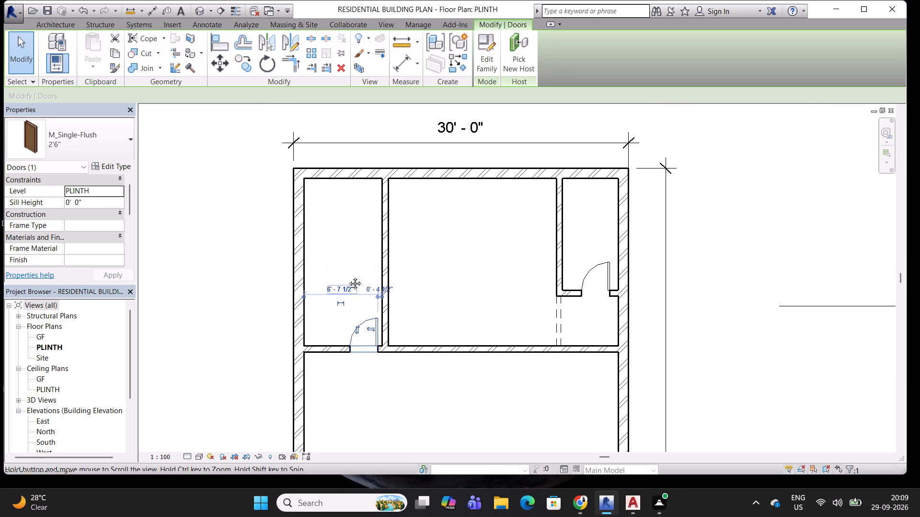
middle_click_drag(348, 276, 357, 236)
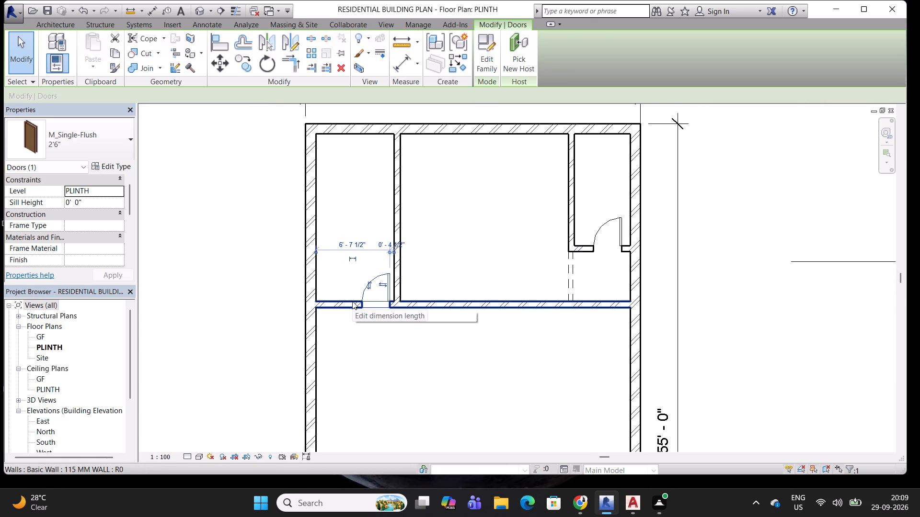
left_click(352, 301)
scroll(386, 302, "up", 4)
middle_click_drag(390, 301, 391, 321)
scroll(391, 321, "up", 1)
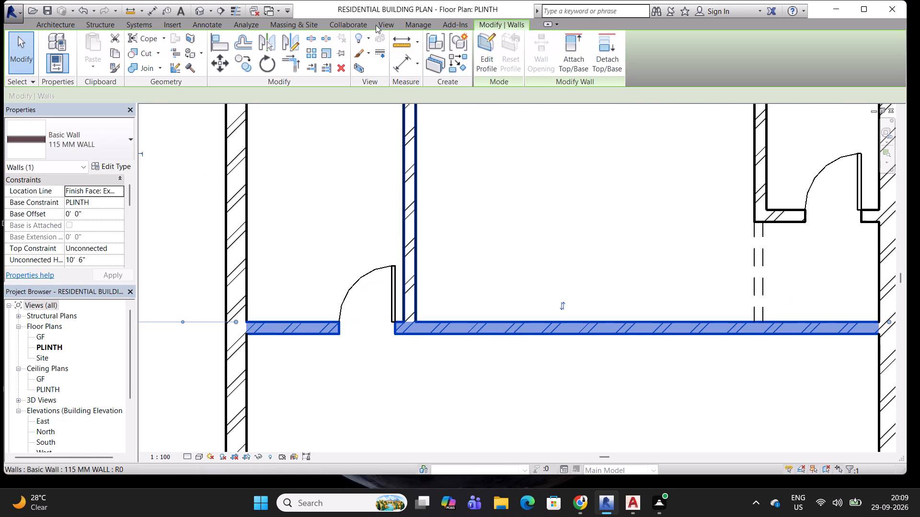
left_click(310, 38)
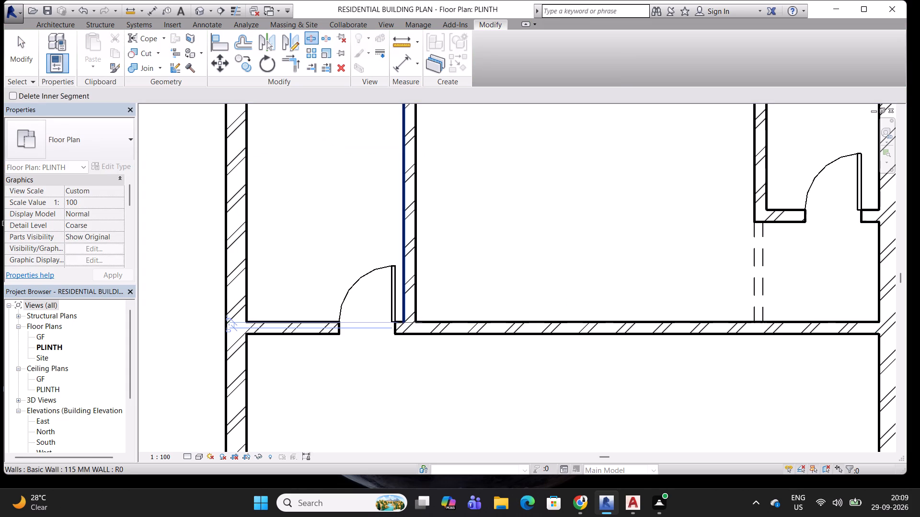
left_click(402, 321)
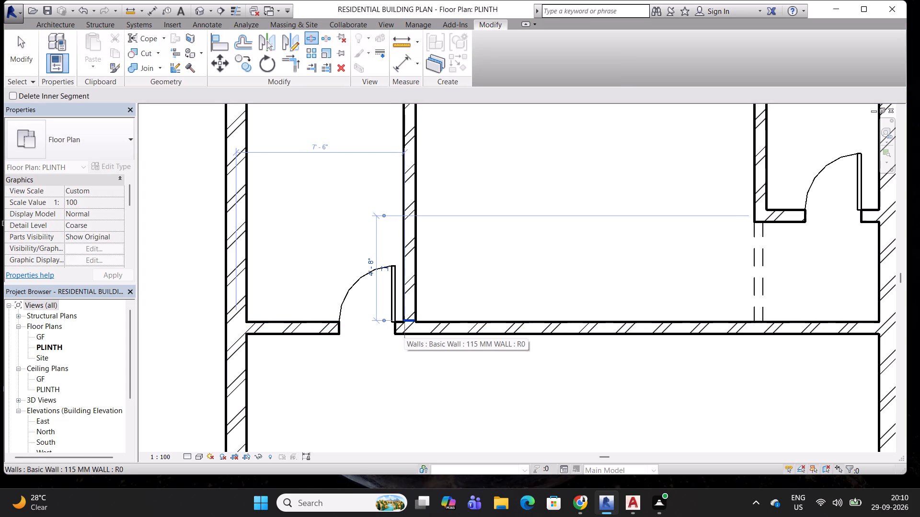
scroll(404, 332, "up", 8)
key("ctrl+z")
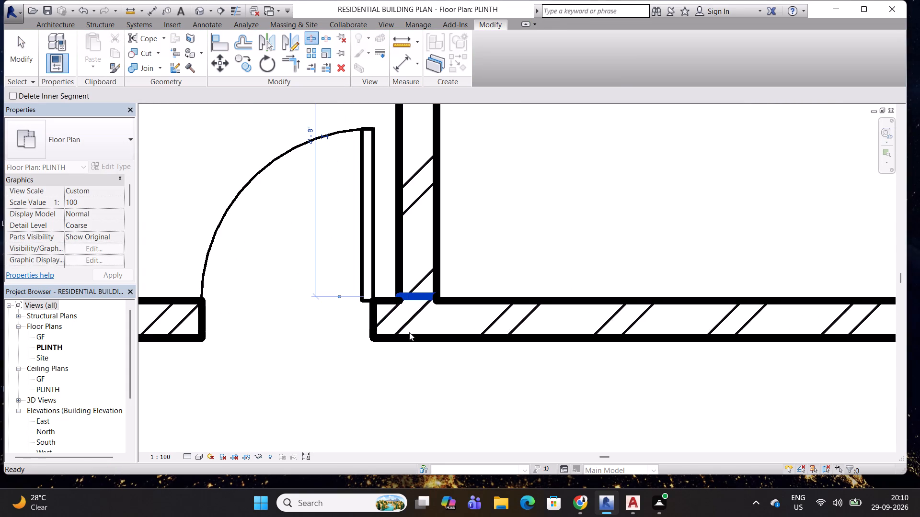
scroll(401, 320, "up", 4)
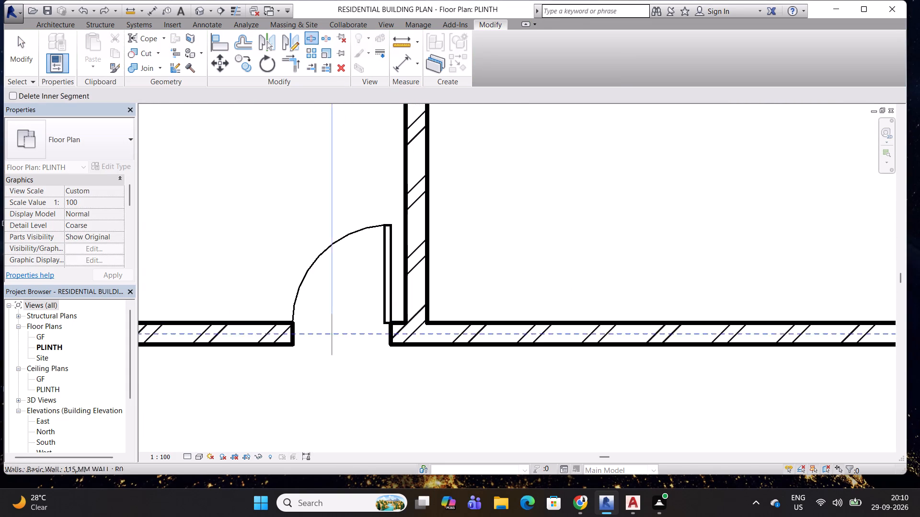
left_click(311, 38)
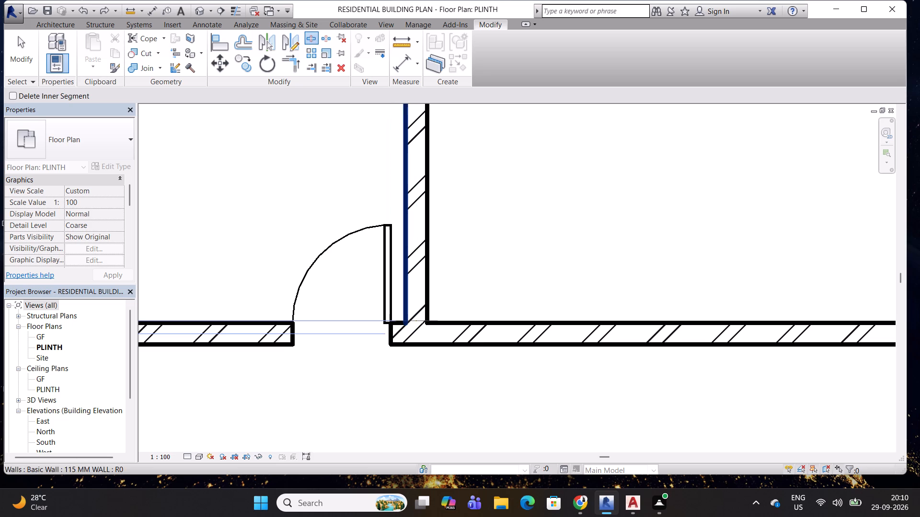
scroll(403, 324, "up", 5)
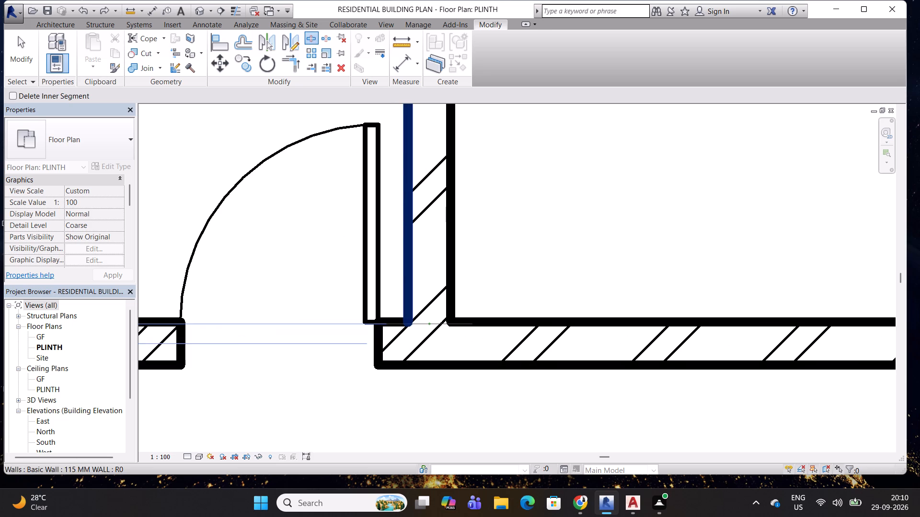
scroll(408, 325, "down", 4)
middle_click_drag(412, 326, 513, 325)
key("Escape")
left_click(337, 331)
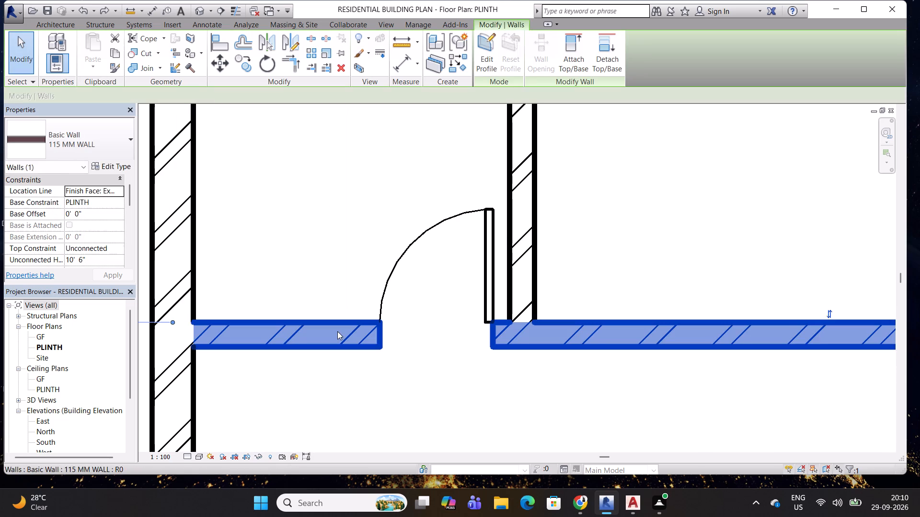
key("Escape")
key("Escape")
Split the west room's south wall in the short stretch between the door's east jamb and the west partition.
left_click(312, 39)
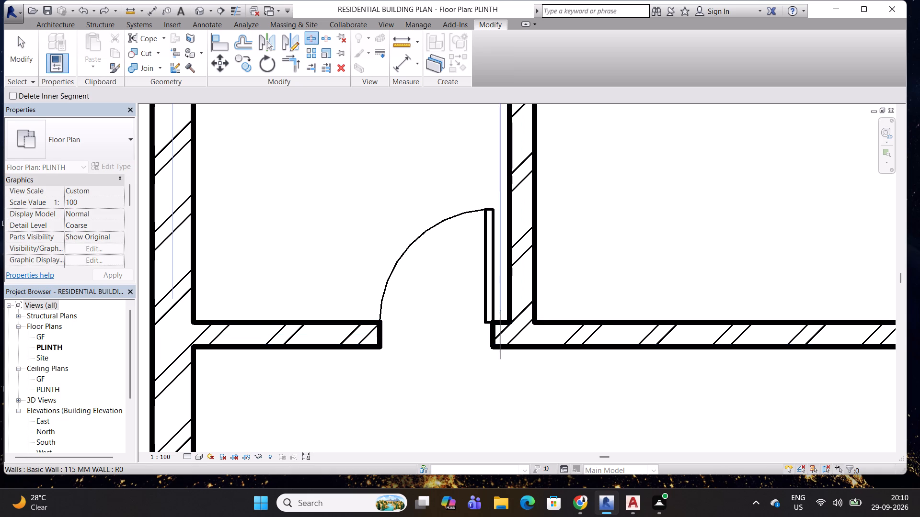
scroll(497, 326, "up", 4)
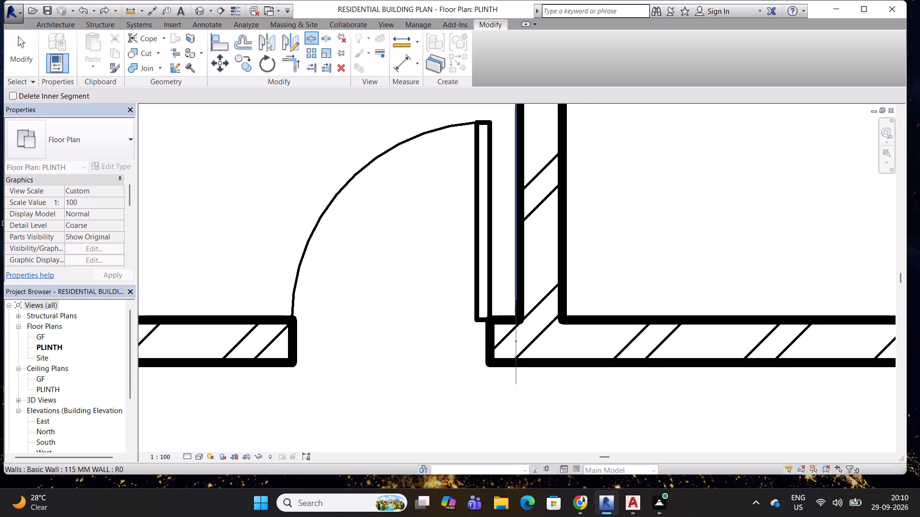
scroll(507, 338, "down", 4)
left_click(506, 337)
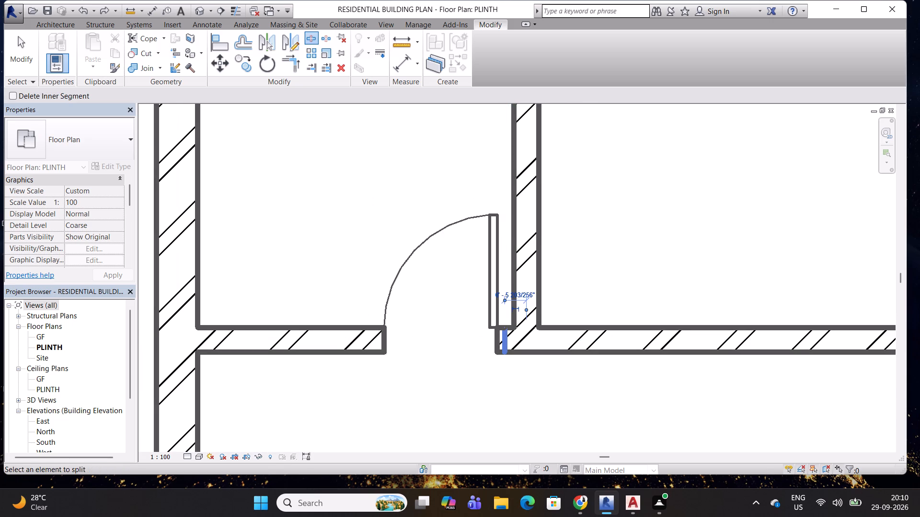
scroll(513, 335, "up", 4)
scroll(508, 328, "down", 2)
middle_click_drag(510, 325, 471, 314)
key("Escape")
key("Escape")
Stretch the west end of the eastern split wall segment to the near face of the west partition.
left_click(483, 335)
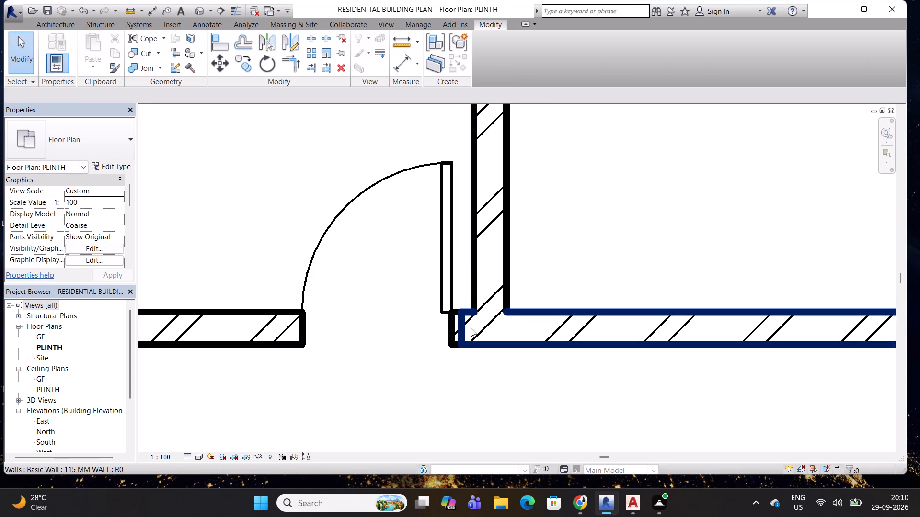
left_click(461, 319)
scroll(461, 310, "down", 2)
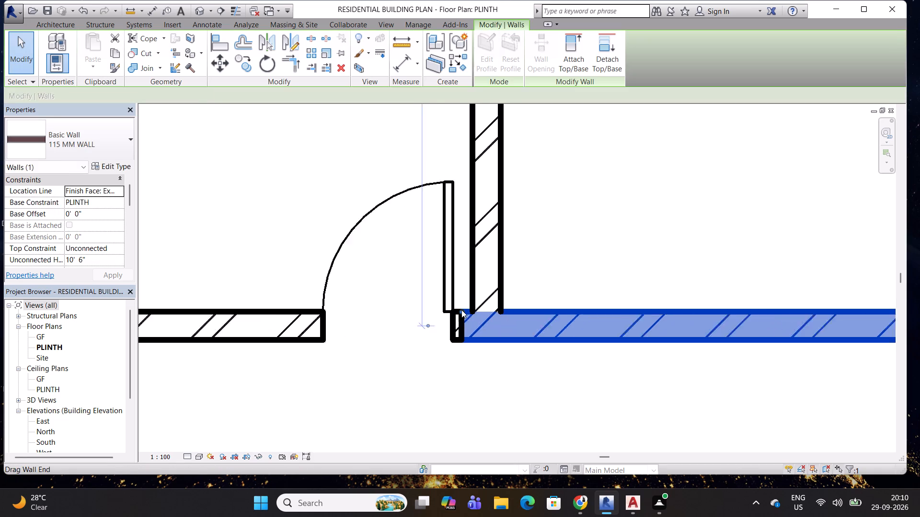
scroll(461, 310, "down", 9)
middle_click_drag(473, 267, 446, 303)
scroll(443, 315, "up", 16)
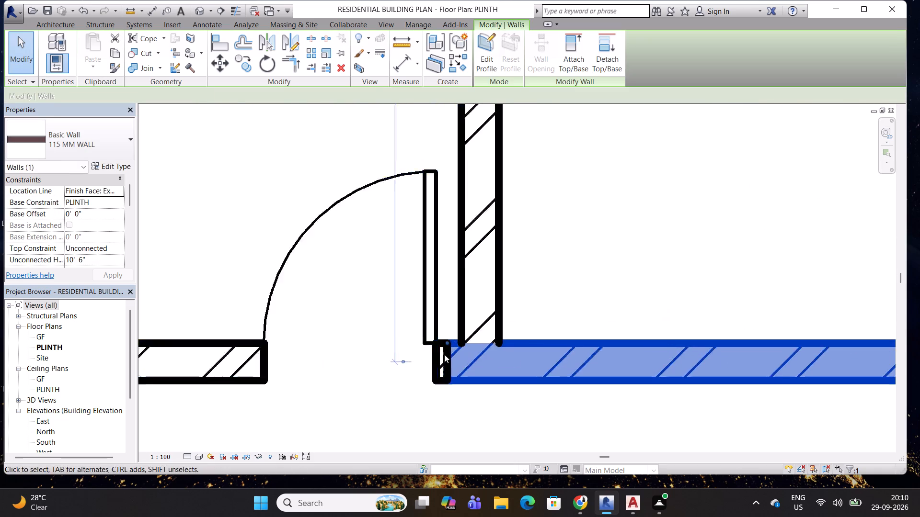
left_click_drag(450, 335, 476, 337)
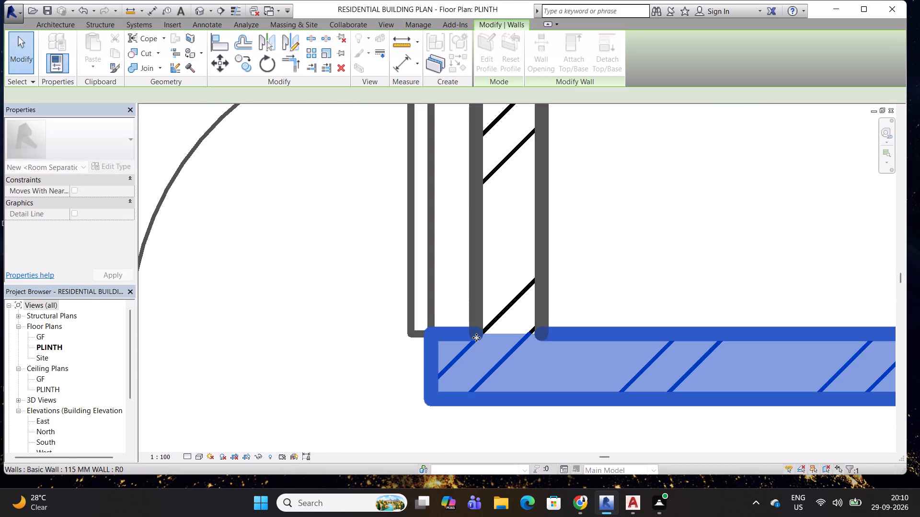
scroll(481, 337, "down", 6)
key("Escape")
key("Escape")
left_click(493, 349)
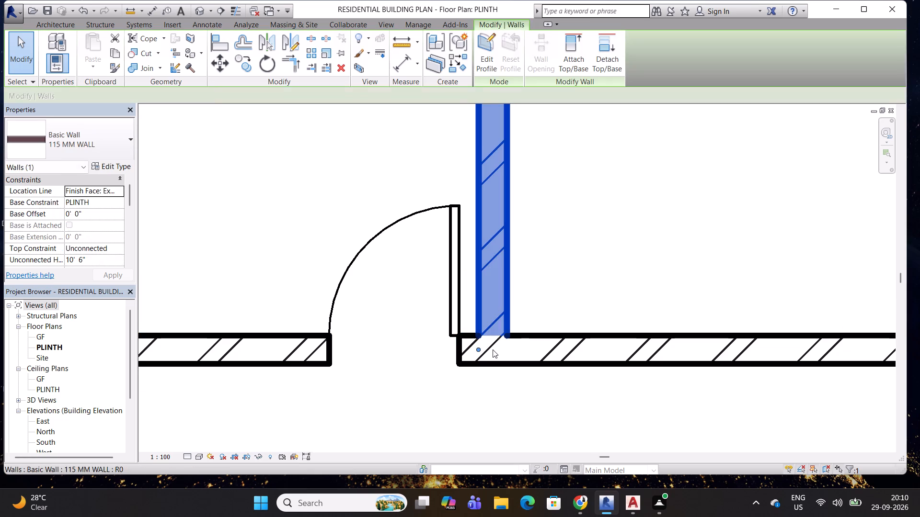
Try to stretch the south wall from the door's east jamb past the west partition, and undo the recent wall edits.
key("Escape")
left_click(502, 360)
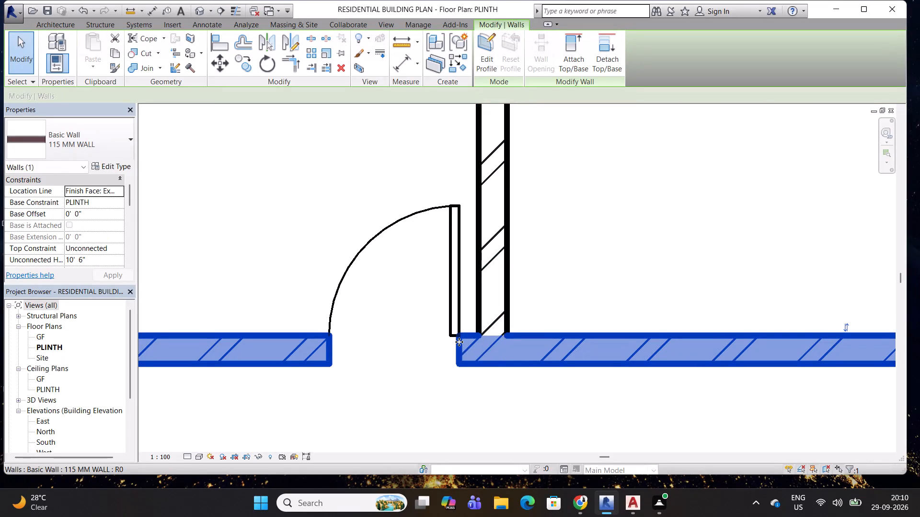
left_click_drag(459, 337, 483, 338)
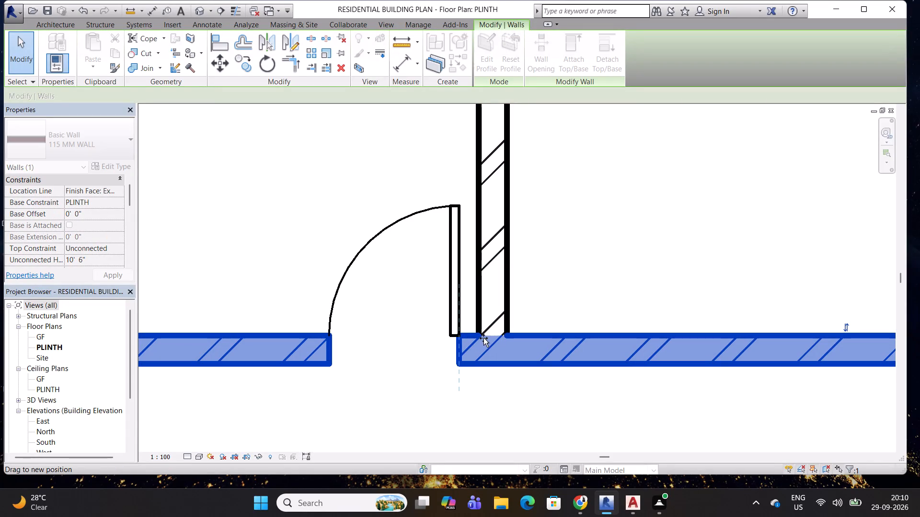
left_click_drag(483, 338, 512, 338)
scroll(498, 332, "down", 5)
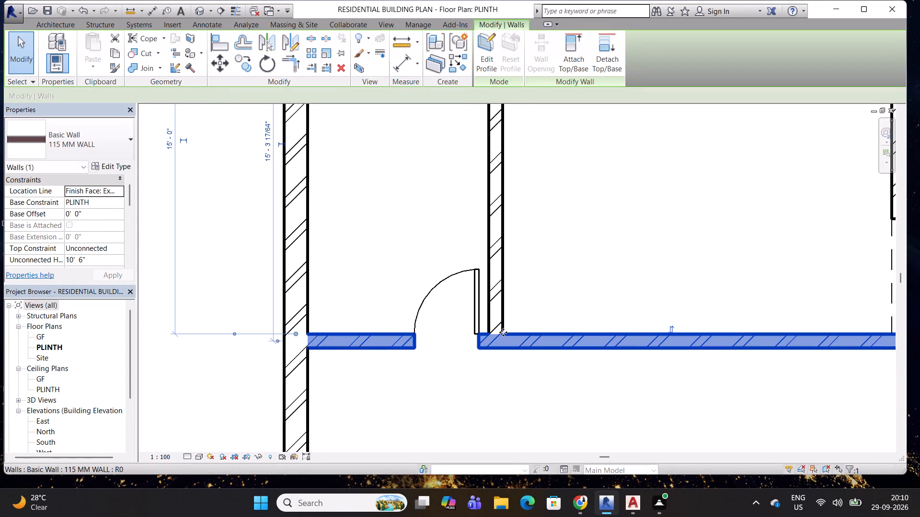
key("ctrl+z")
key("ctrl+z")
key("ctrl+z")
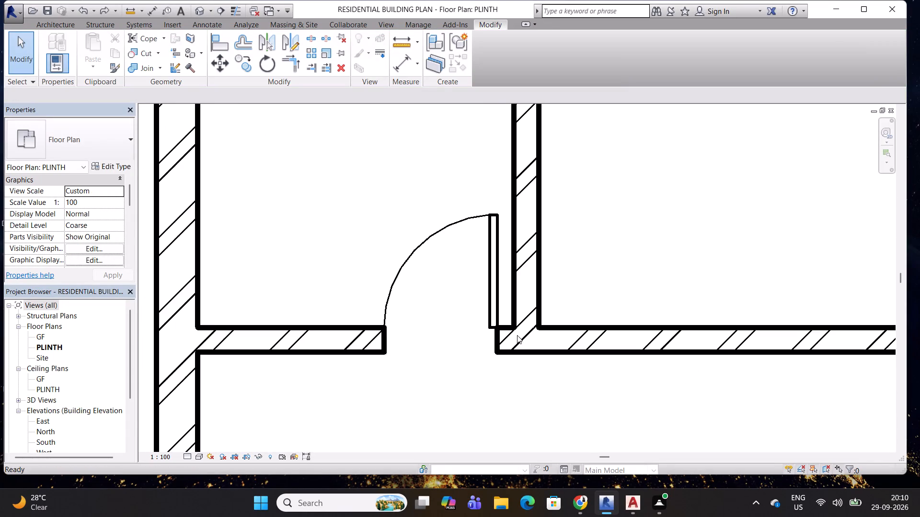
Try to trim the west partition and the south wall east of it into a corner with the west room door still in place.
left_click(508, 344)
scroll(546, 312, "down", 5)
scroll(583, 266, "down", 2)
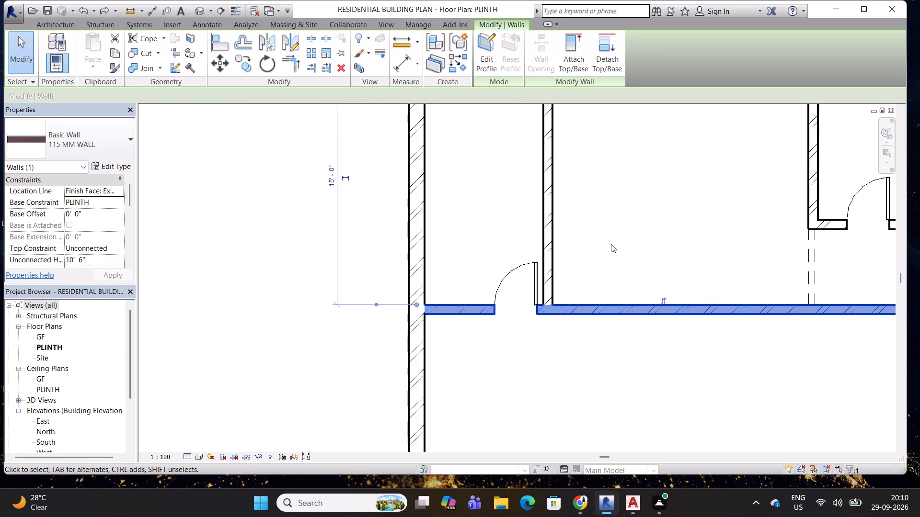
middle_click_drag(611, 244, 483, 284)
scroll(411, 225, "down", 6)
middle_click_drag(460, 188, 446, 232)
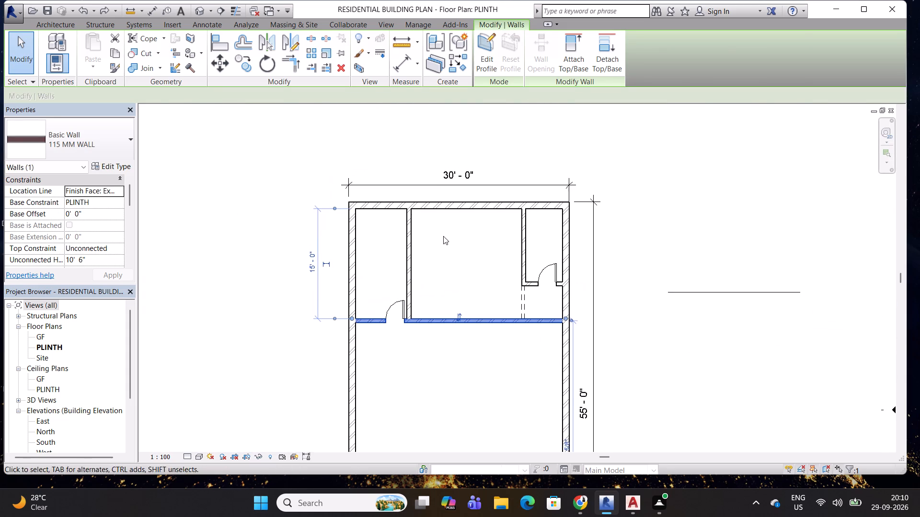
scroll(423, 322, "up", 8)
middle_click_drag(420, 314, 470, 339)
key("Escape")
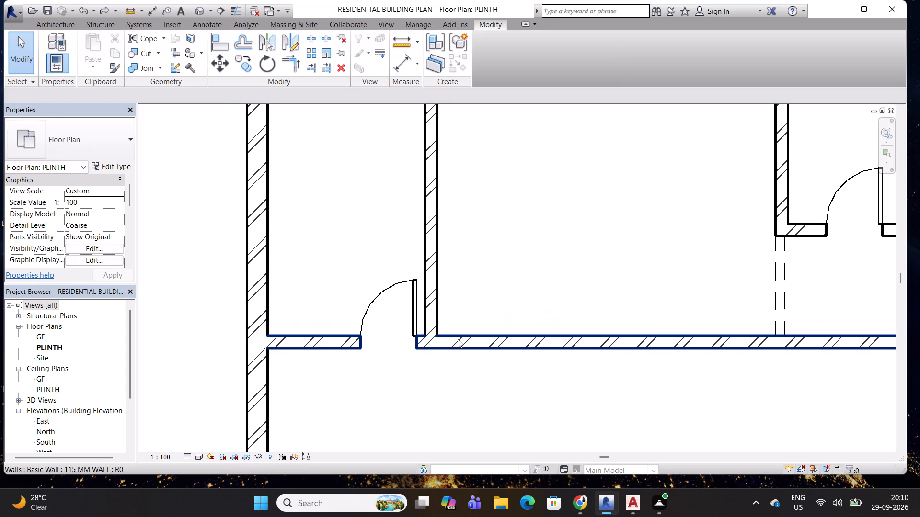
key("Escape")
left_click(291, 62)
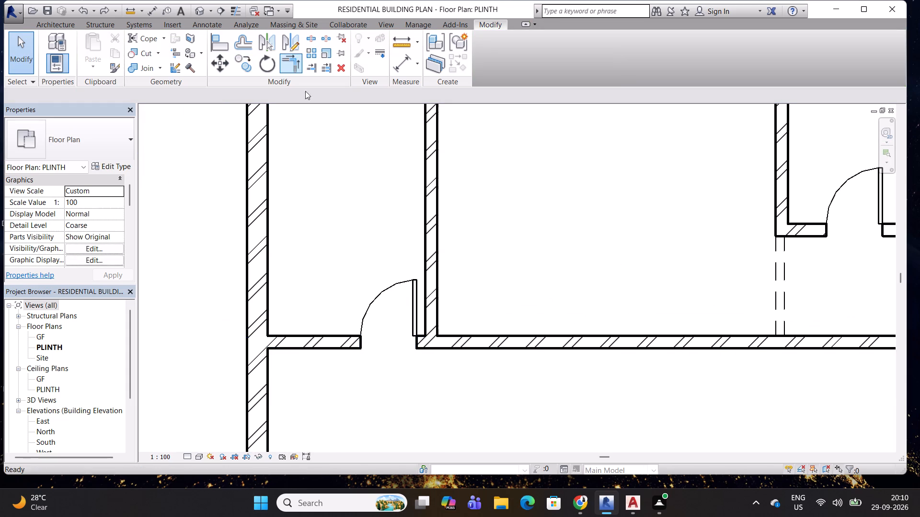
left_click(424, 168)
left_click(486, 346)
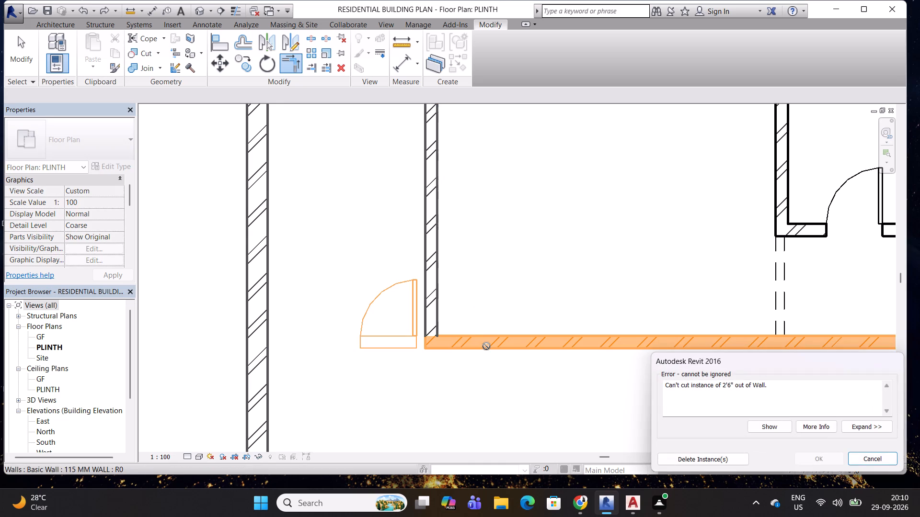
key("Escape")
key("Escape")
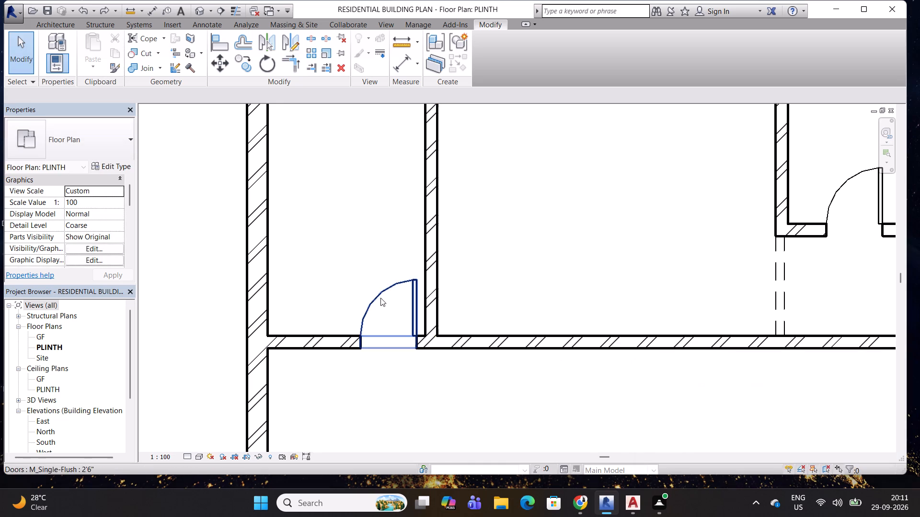
Delete the 2'6" door from the west room's south wall.
left_click(380, 298)
key("Delete")
Trim the west partition and the south wall into a corner, keeping the part of the south wall east of the partition.
left_click(289, 60)
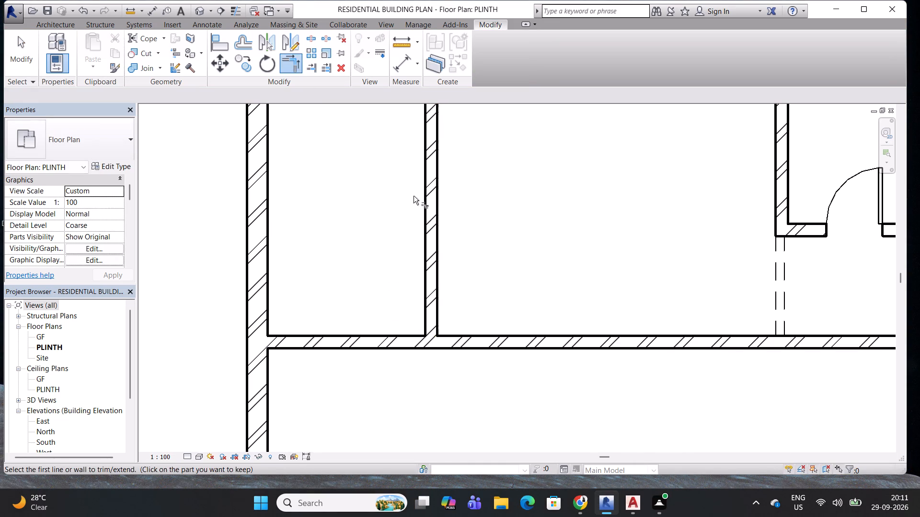
left_click(427, 195)
left_click(489, 341)
scroll(488, 286, "down", 3)
middle_click_drag(488, 285, 507, 315)
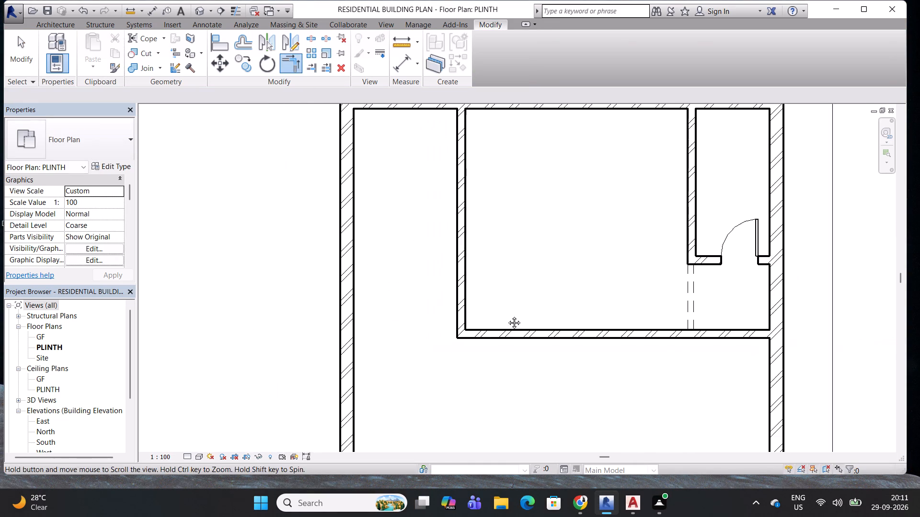
middle_click_drag(507, 315, 508, 322)
key("Escape")
key("Escape")
key("Escape")
key("Escape")
Set the location line for new 115 MM WALL walls to Core Centerline.
left_click(53, 25)
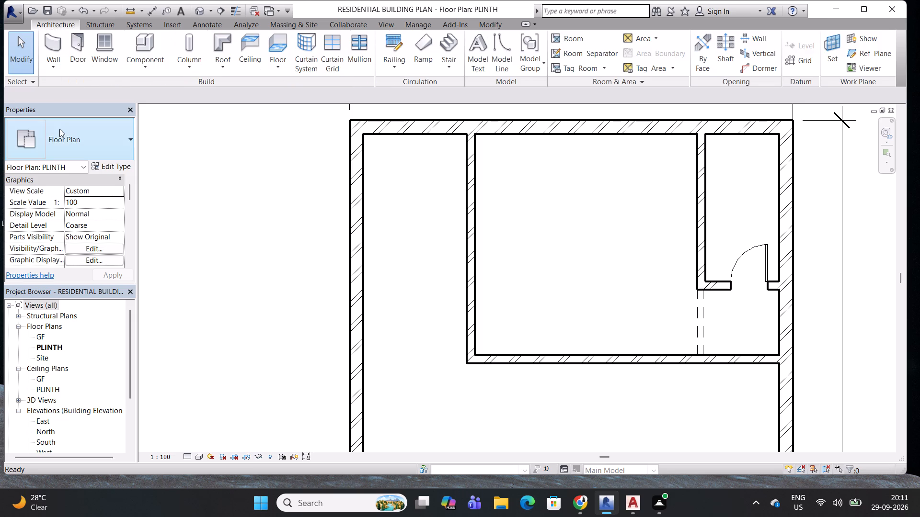
left_click(50, 50)
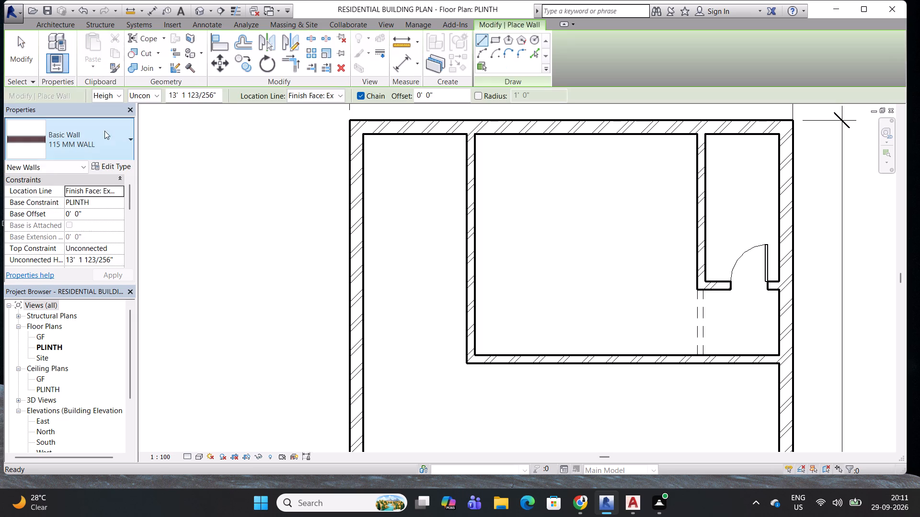
left_click(471, 360)
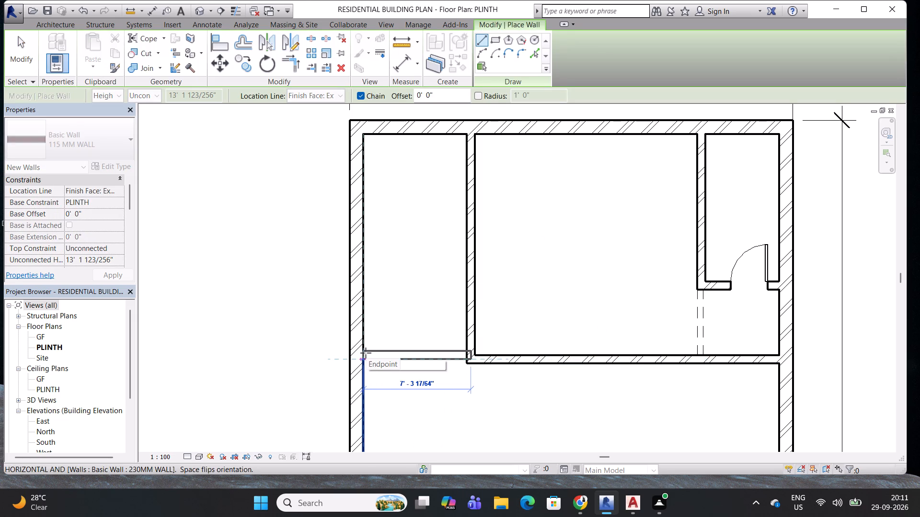
key("Escape")
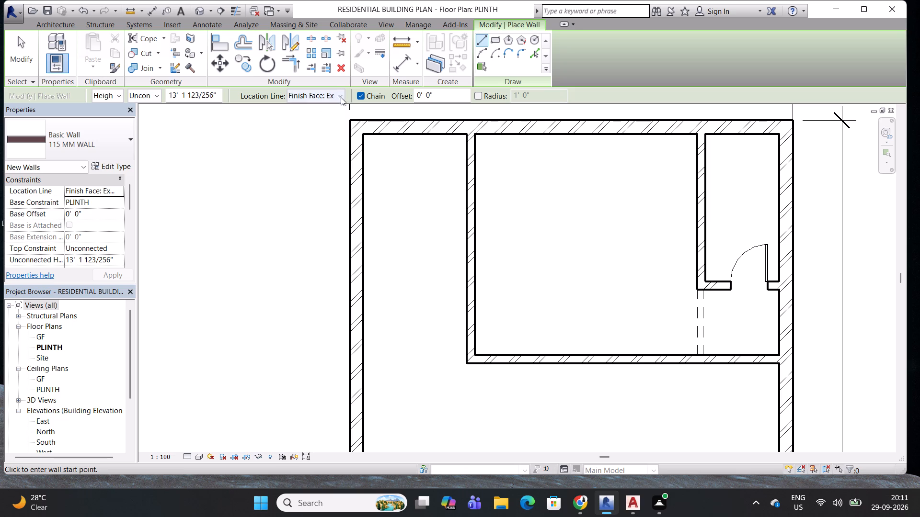
left_click(342, 96)
left_click(322, 118)
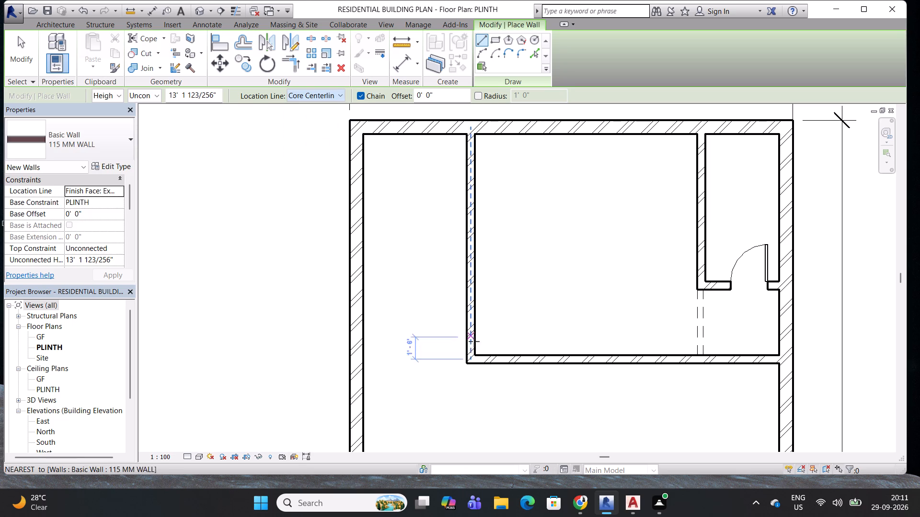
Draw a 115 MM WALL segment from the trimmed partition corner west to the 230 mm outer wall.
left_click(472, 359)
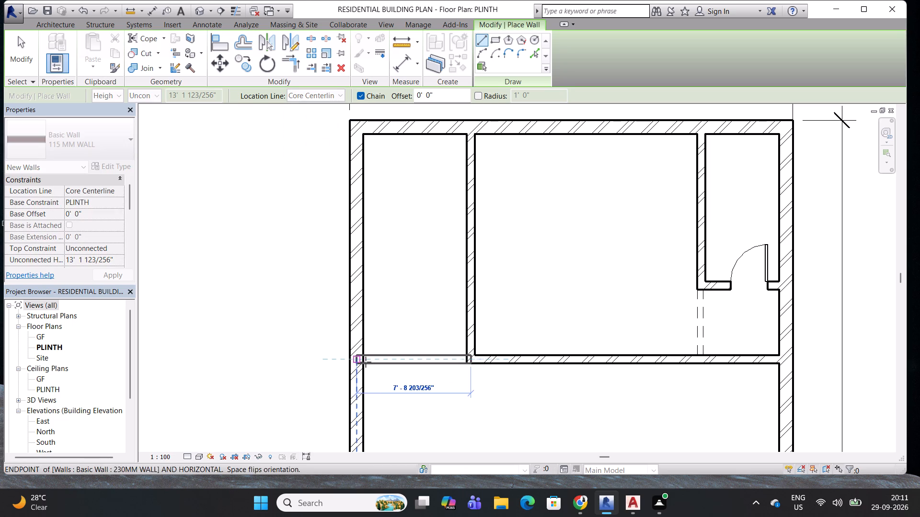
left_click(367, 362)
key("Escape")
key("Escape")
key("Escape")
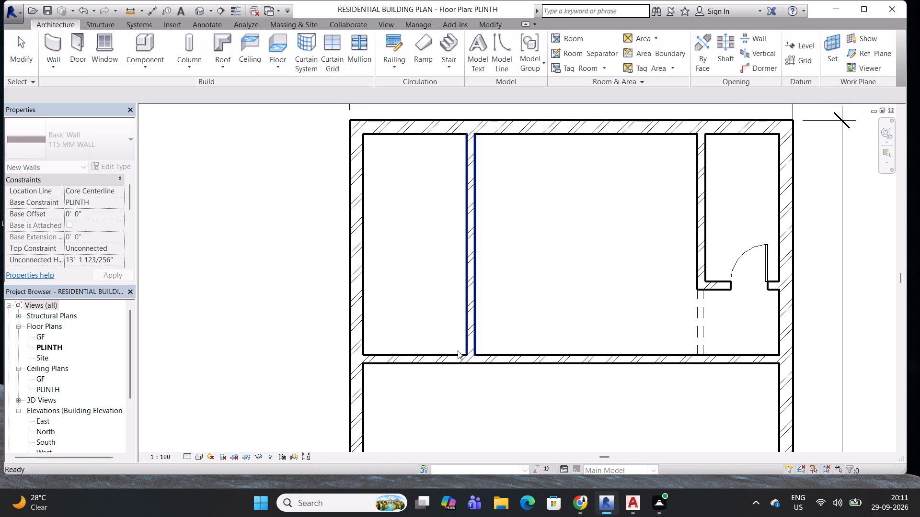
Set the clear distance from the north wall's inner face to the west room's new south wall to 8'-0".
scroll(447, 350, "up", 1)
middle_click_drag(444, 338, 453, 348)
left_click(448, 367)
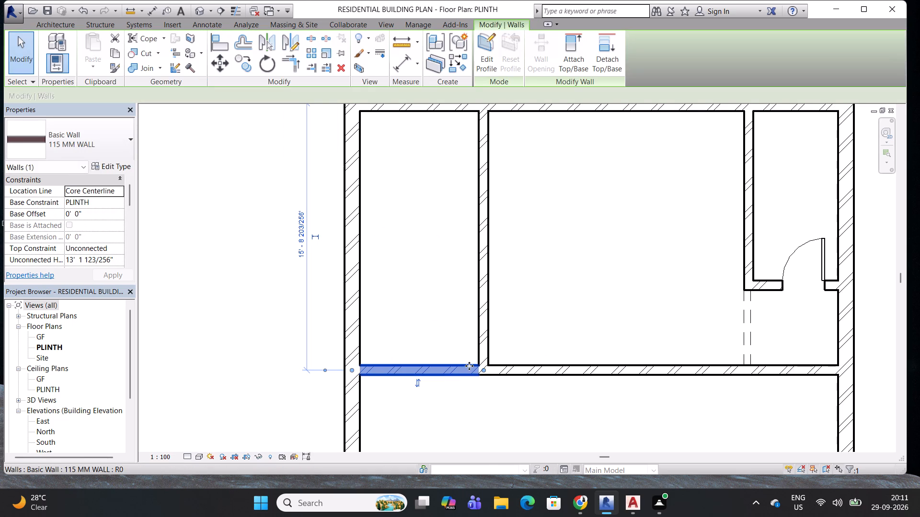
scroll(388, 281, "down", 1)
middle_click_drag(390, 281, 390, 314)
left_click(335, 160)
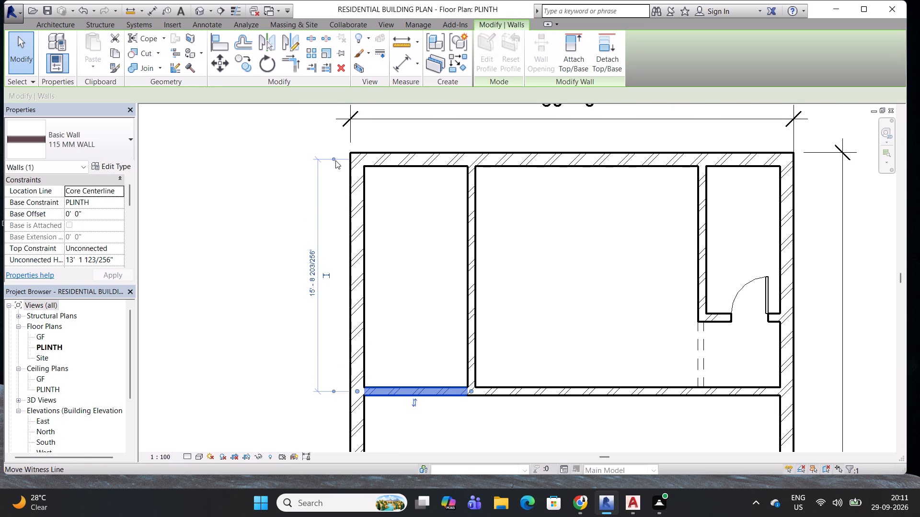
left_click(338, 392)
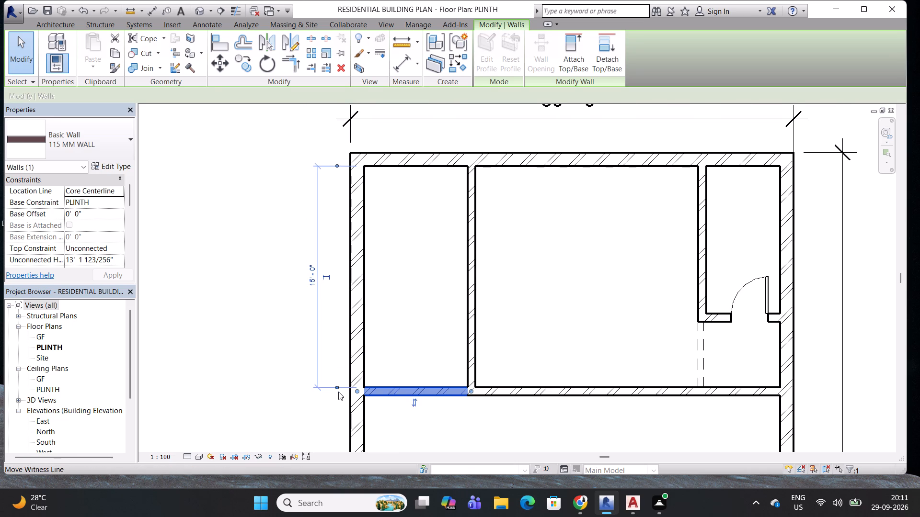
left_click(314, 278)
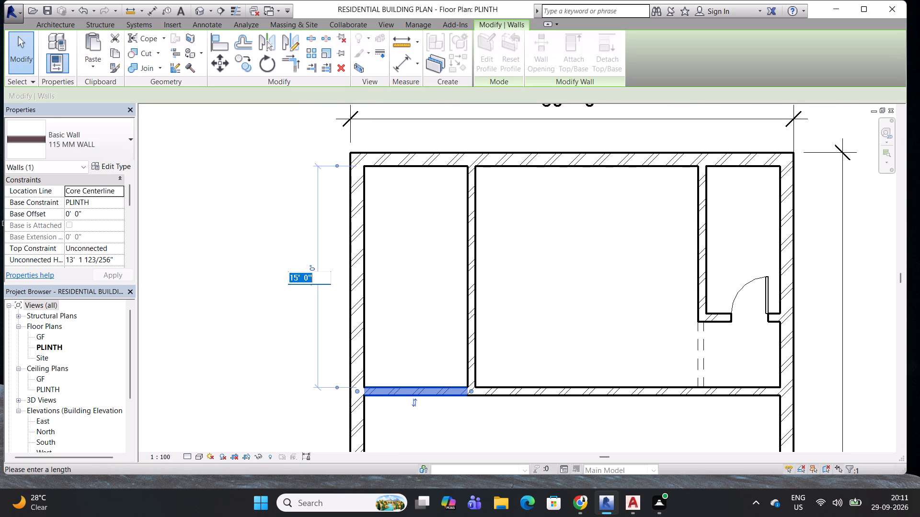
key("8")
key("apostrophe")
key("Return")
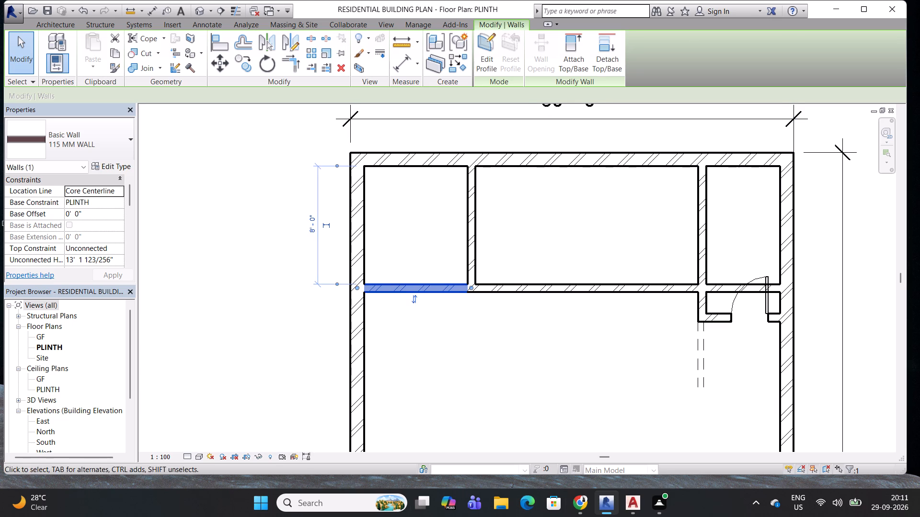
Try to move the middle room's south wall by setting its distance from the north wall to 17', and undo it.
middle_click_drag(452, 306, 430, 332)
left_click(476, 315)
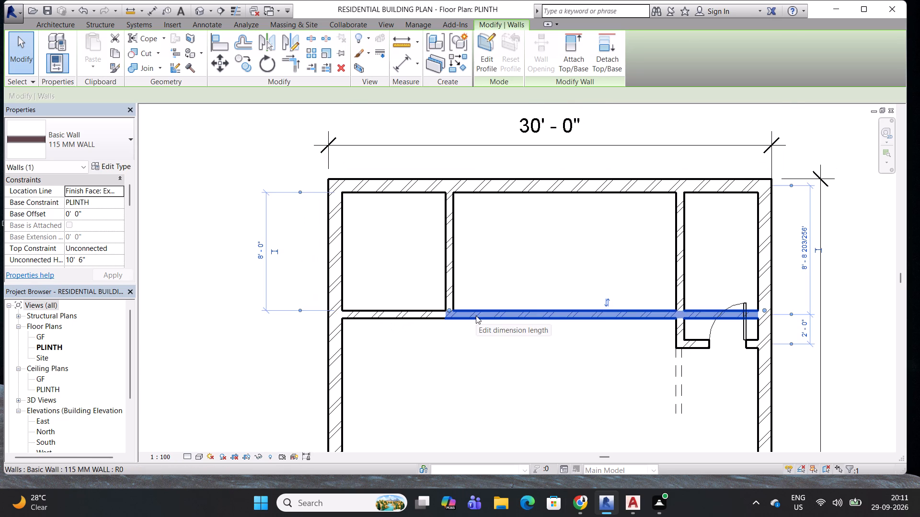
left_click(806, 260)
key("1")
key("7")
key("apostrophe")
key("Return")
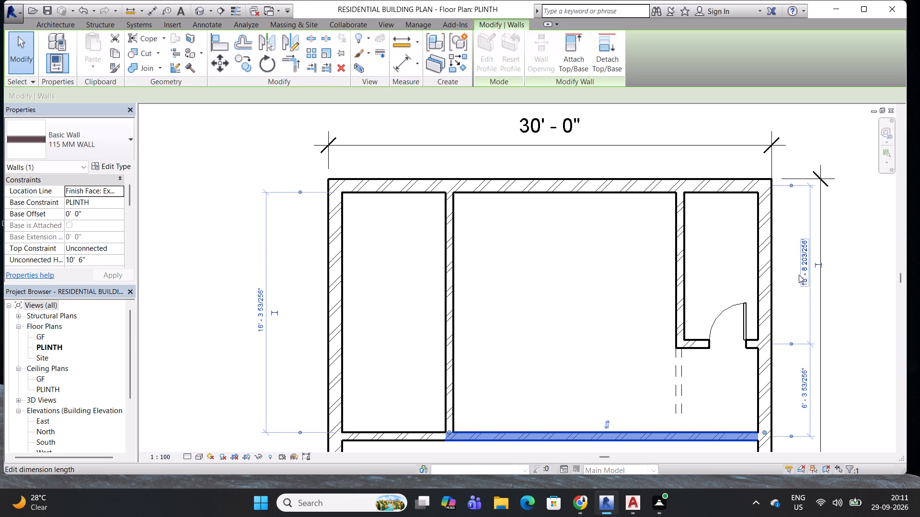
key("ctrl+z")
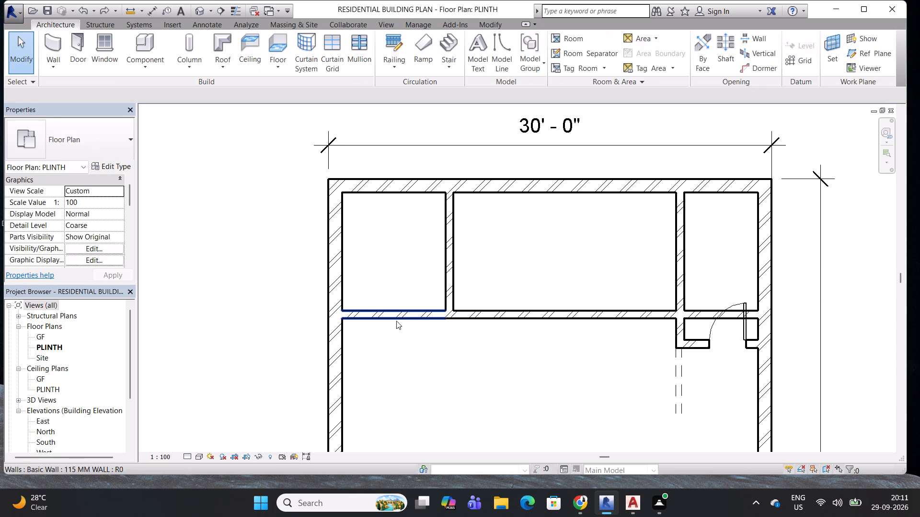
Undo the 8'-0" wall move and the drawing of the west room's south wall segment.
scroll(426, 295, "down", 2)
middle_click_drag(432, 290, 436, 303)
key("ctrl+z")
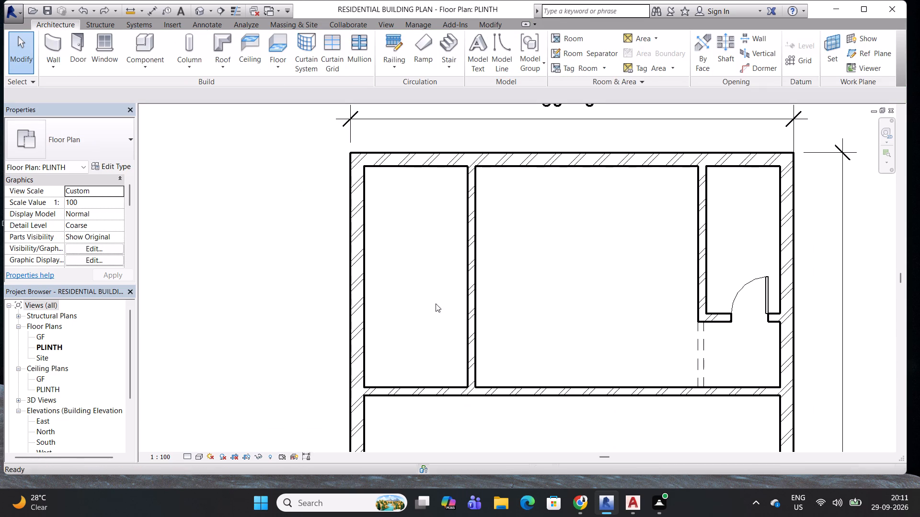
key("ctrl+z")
Draw a 115 MM WALL from the midpoint of the west partition west to the outer wall, using the Core Centerline location line.
middle_click_drag(461, 275, 464, 314)
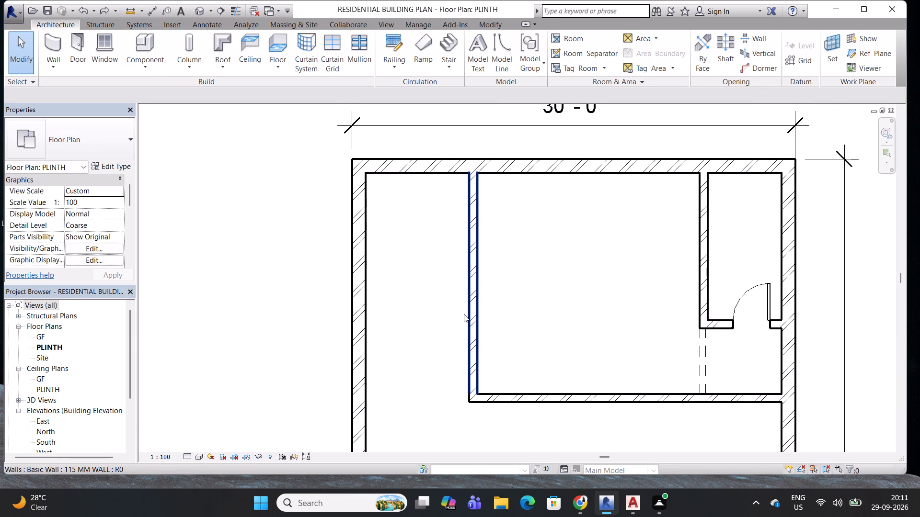
left_click(62, 42)
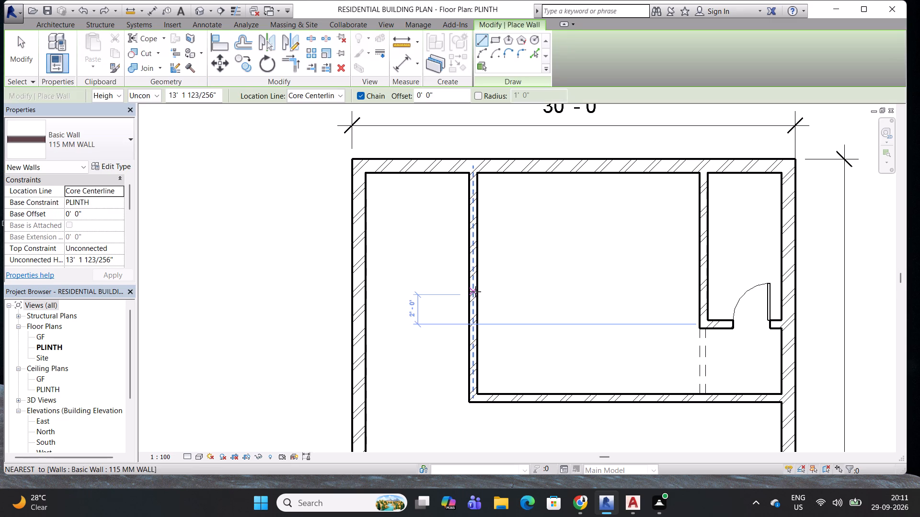
scroll(471, 281, "up", 3)
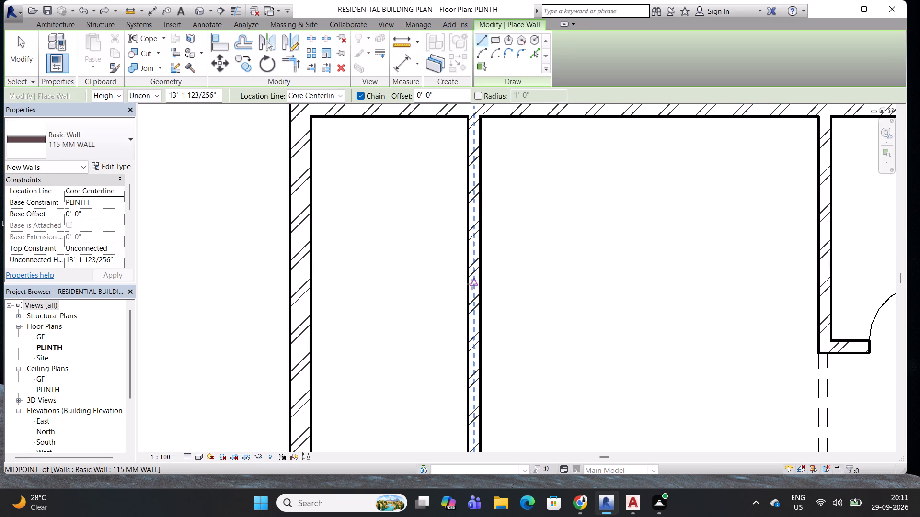
left_click(472, 284)
scroll(472, 284, "down", 3)
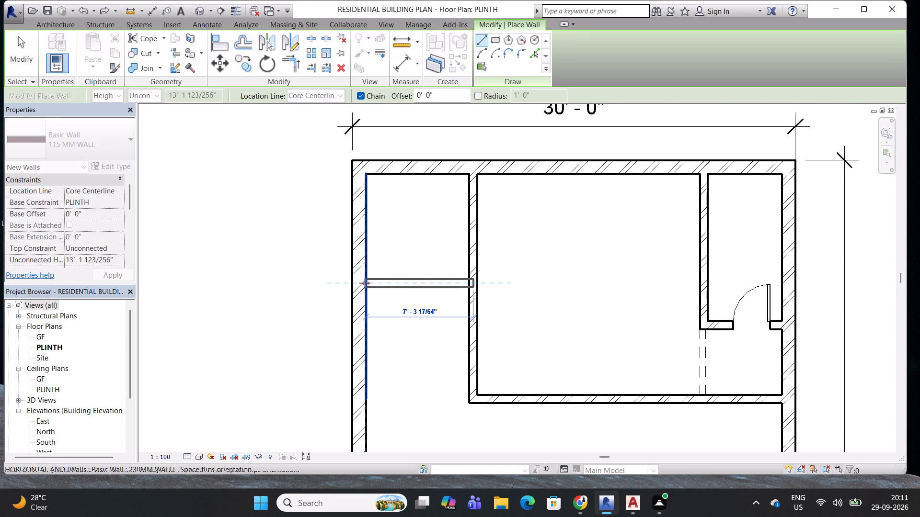
left_click(360, 283)
middle_click_drag(378, 258, 368, 303)
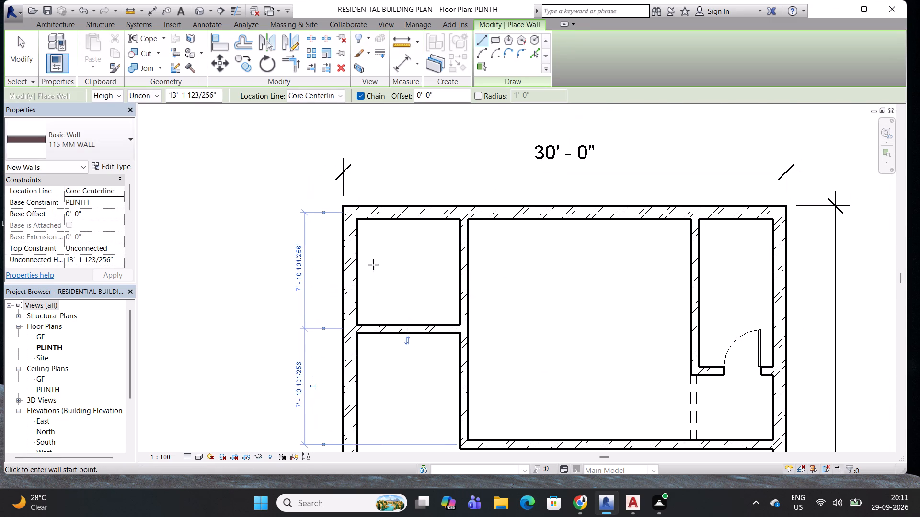
key("Escape")
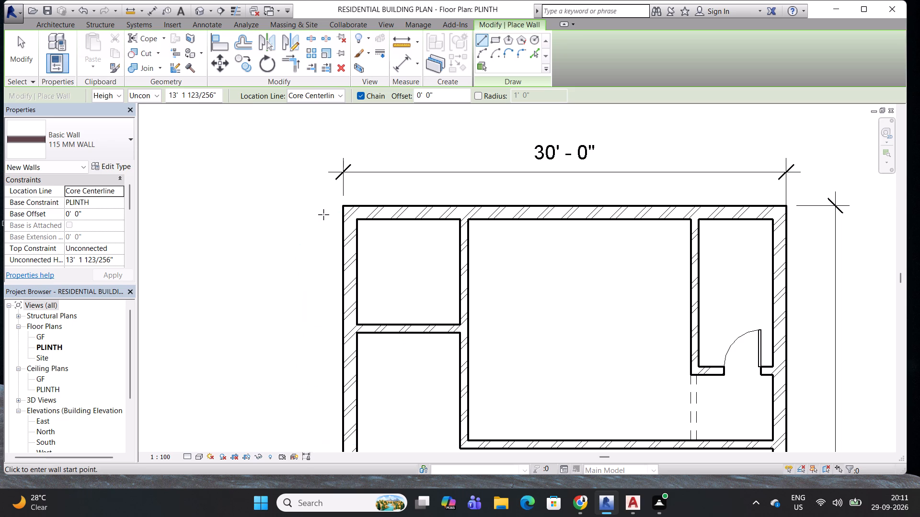
key("space")
left_click(391, 328)
key("Escape")
key("Escape")
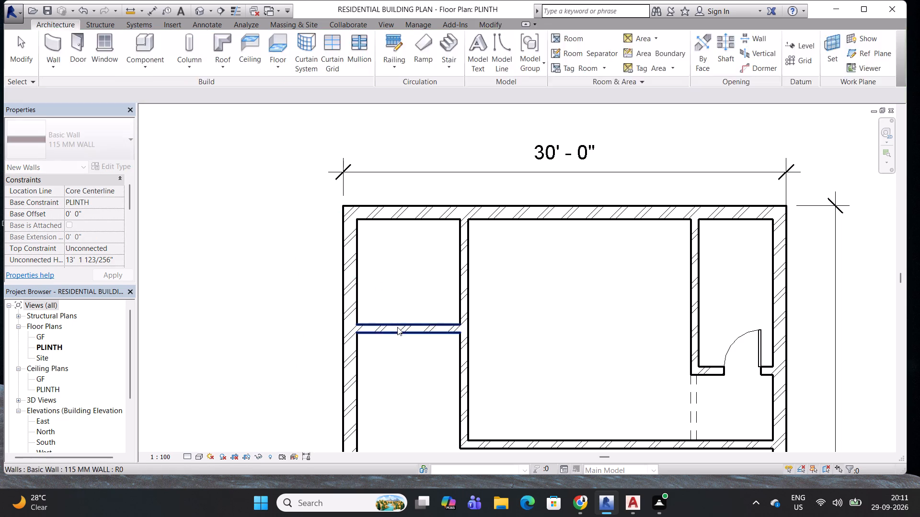
Set the clear distance from the north wall's inner face to the west room's new cross wall to 8'-0".
left_click(397, 327)
left_click(323, 211)
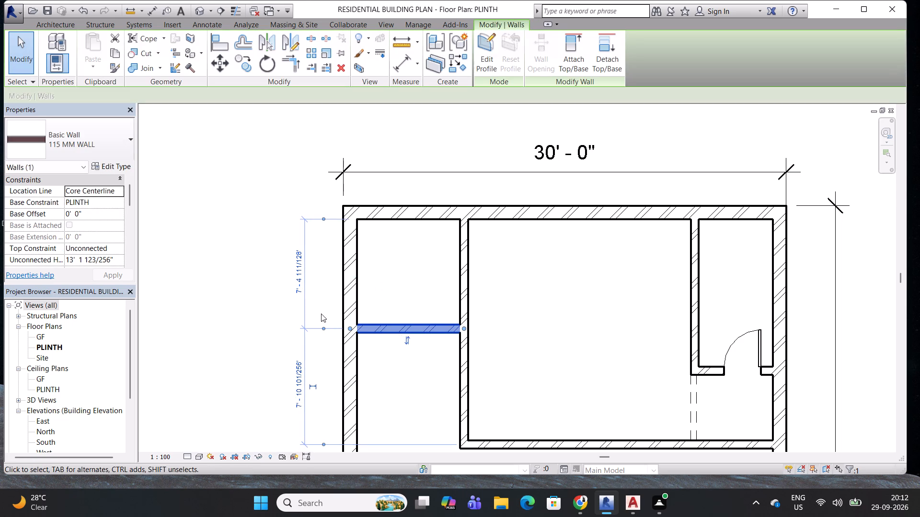
left_click(322, 327)
left_click(299, 272)
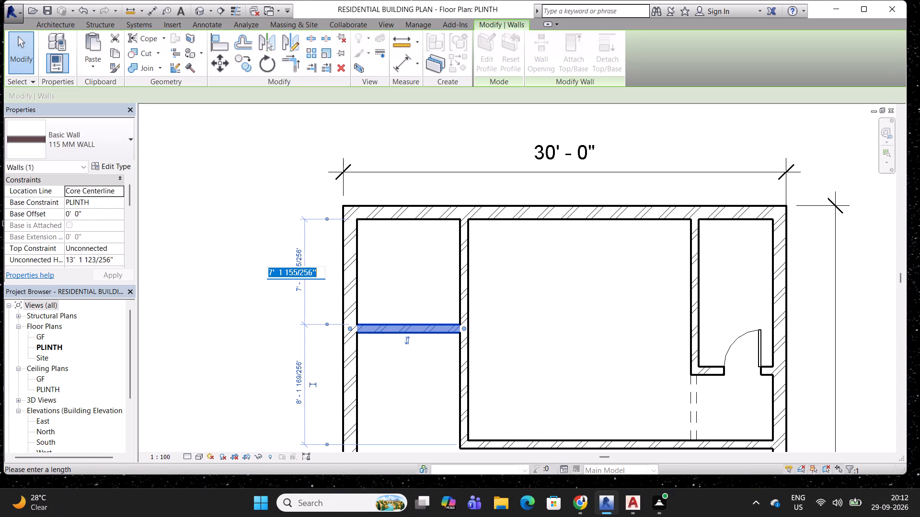
type("8'")
key("Return")
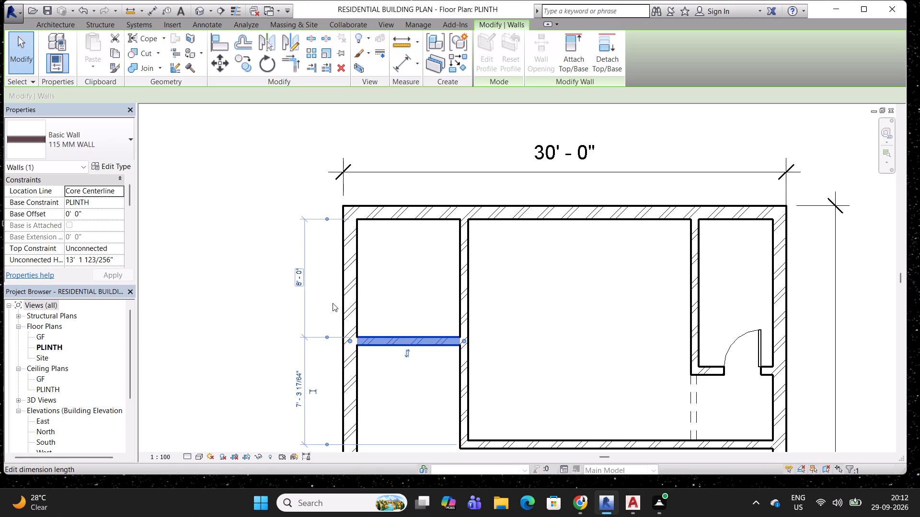
scroll(350, 309, "down", 3)
middle_click_drag(370, 297, 339, 282)
key("Escape")
key("Escape")
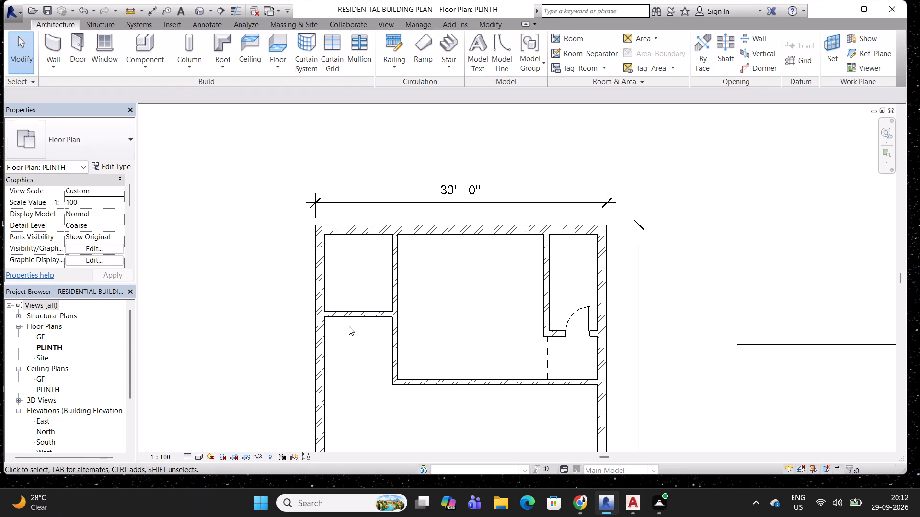
key("Escape")
middle_click_drag(348, 326, 402, 306)
key("Escape")
key("Escape")
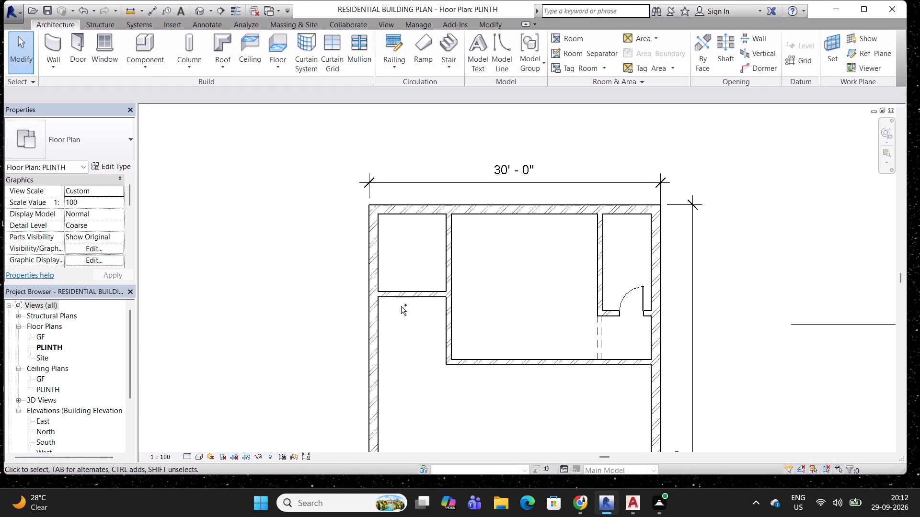
Save the project.
key("ctrl+s")
Examine the available types and the type properties of the door in the northeast room's south wall.
middle_click_drag(401, 305, 385, 311)
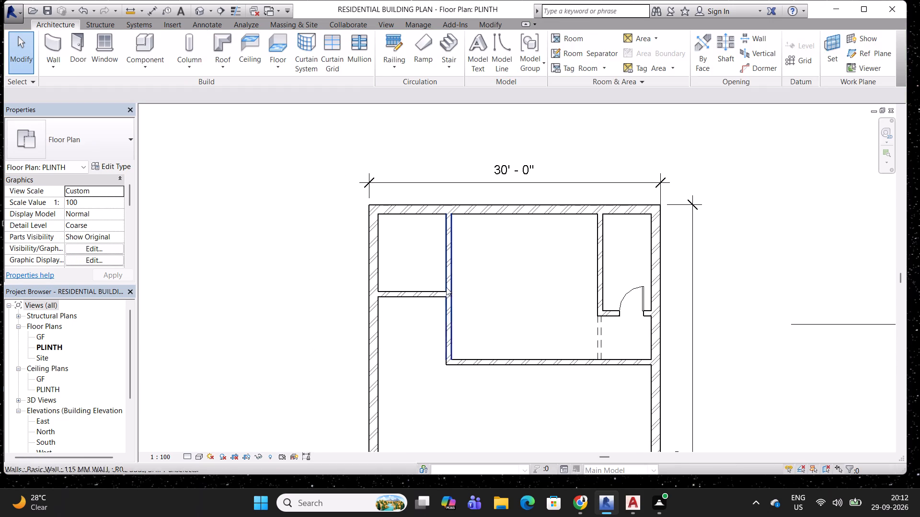
middle_click_drag(440, 286, 459, 303)
left_click(655, 305)
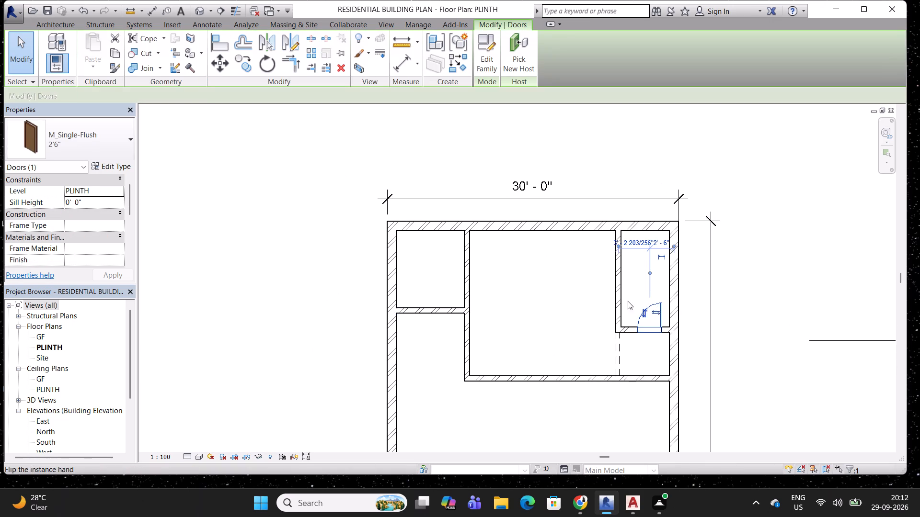
left_click(30, 135)
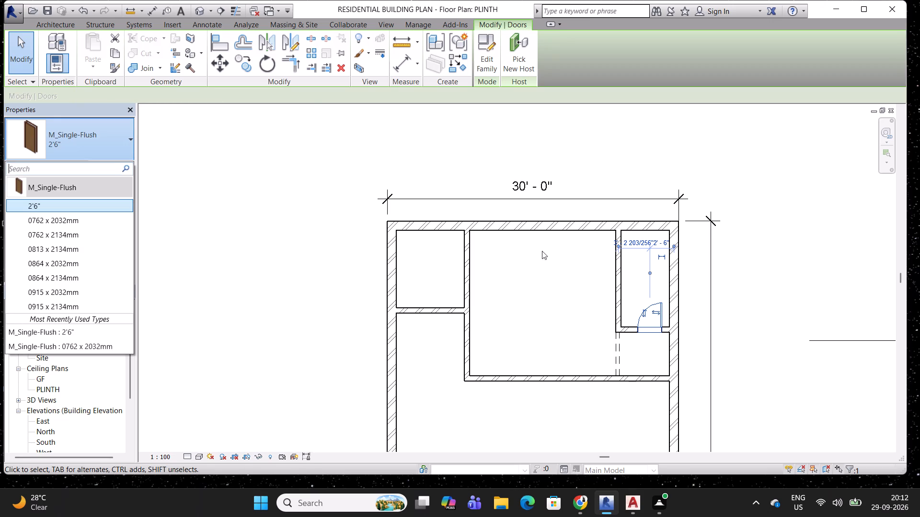
left_click(60, 143)
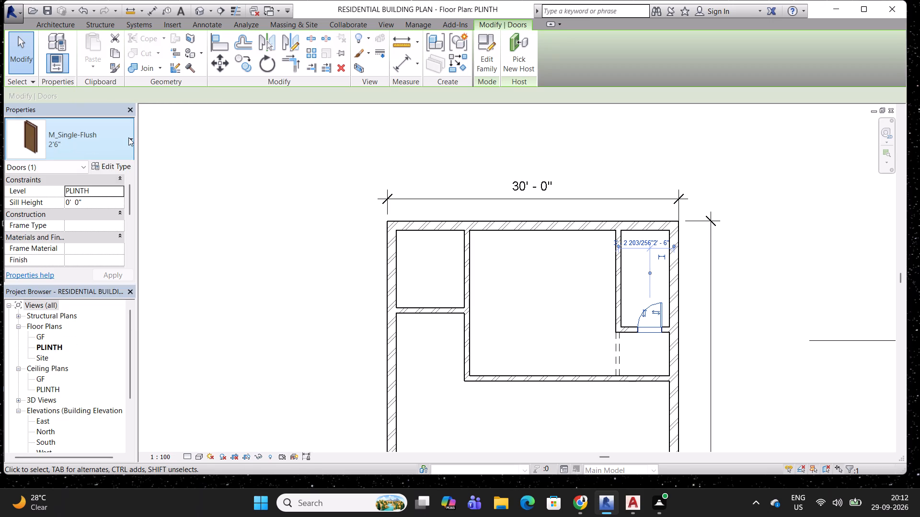
left_click(112, 165)
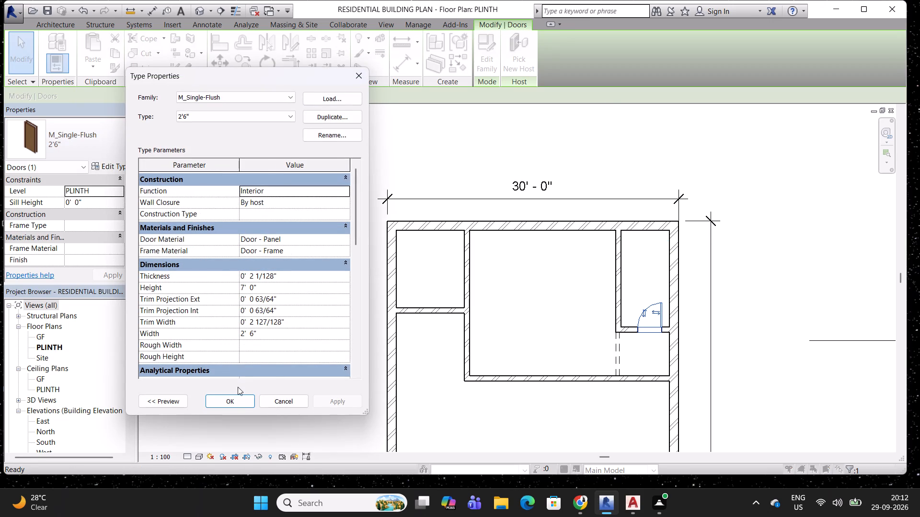
left_click(234, 401)
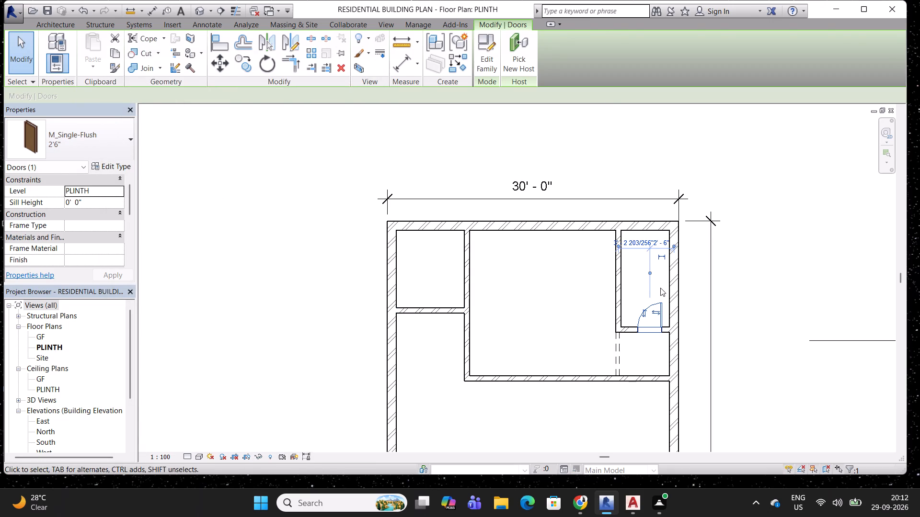
key("Escape")
key("Escape")
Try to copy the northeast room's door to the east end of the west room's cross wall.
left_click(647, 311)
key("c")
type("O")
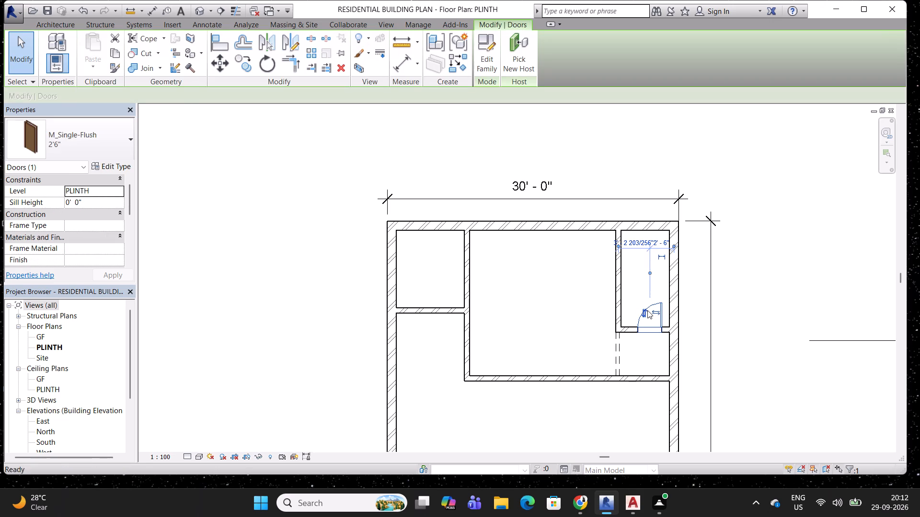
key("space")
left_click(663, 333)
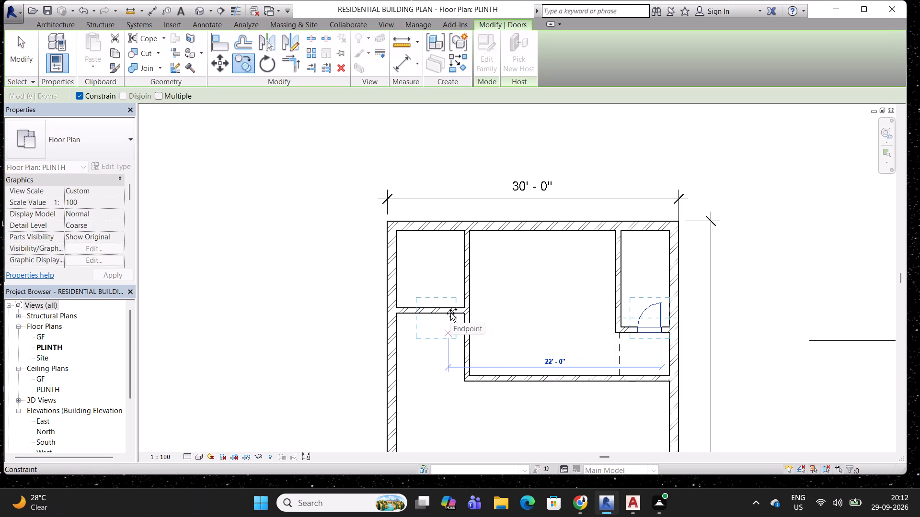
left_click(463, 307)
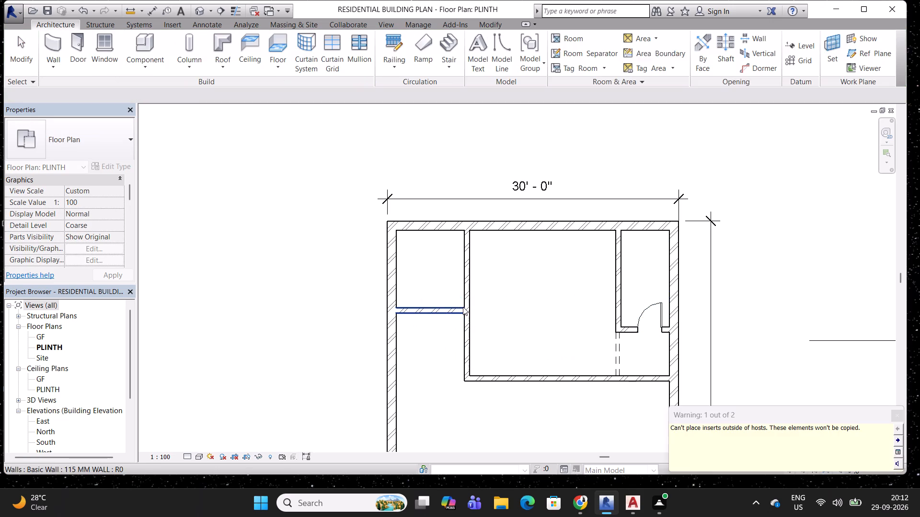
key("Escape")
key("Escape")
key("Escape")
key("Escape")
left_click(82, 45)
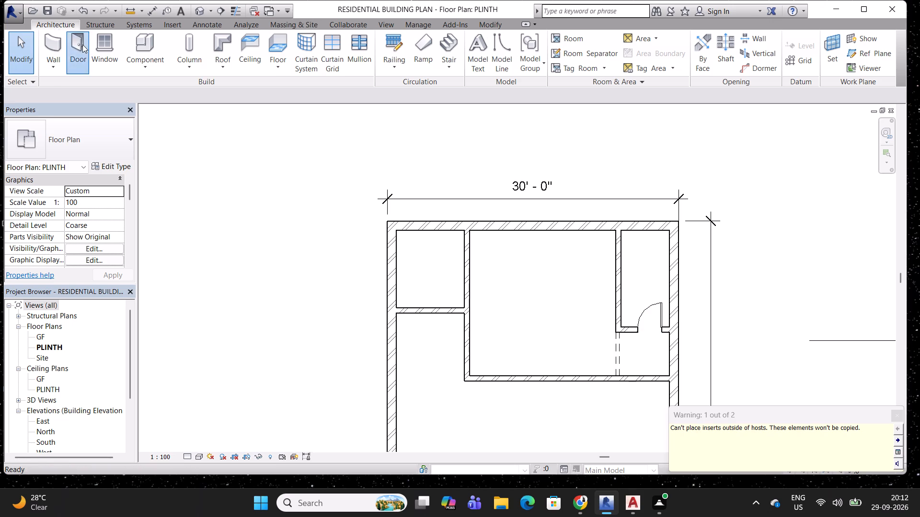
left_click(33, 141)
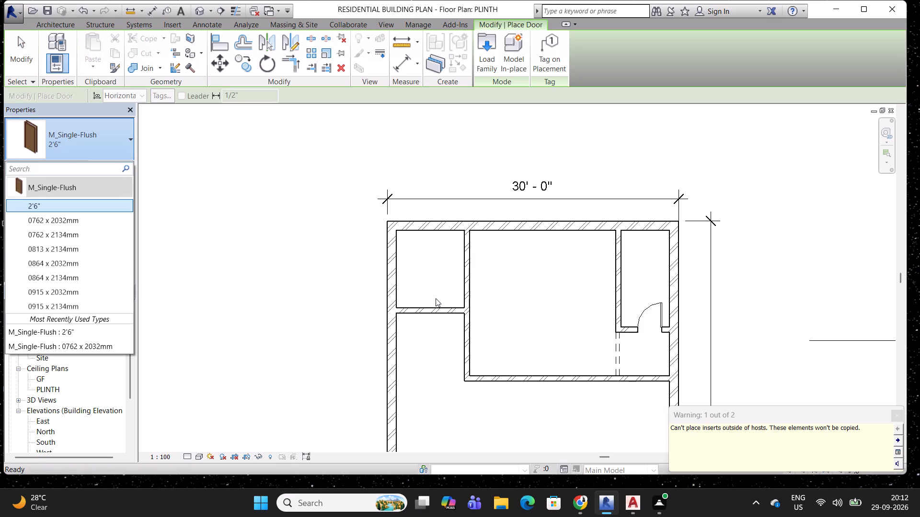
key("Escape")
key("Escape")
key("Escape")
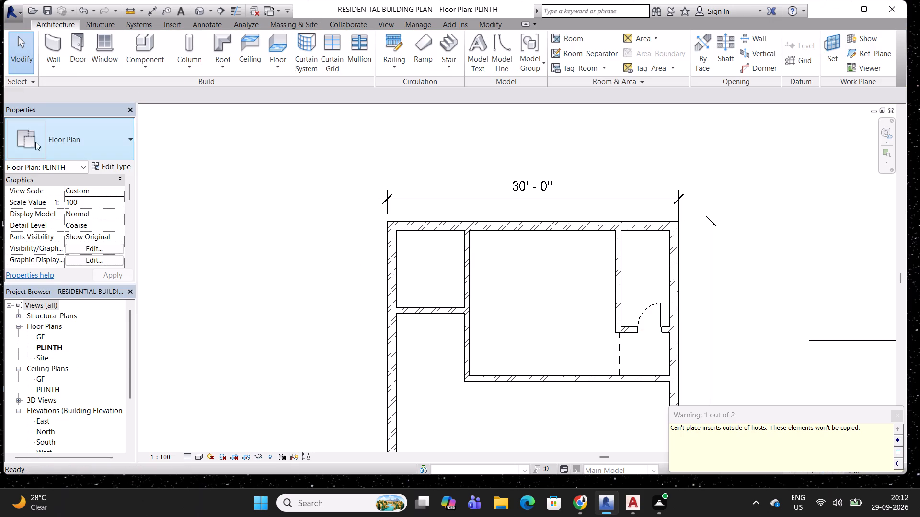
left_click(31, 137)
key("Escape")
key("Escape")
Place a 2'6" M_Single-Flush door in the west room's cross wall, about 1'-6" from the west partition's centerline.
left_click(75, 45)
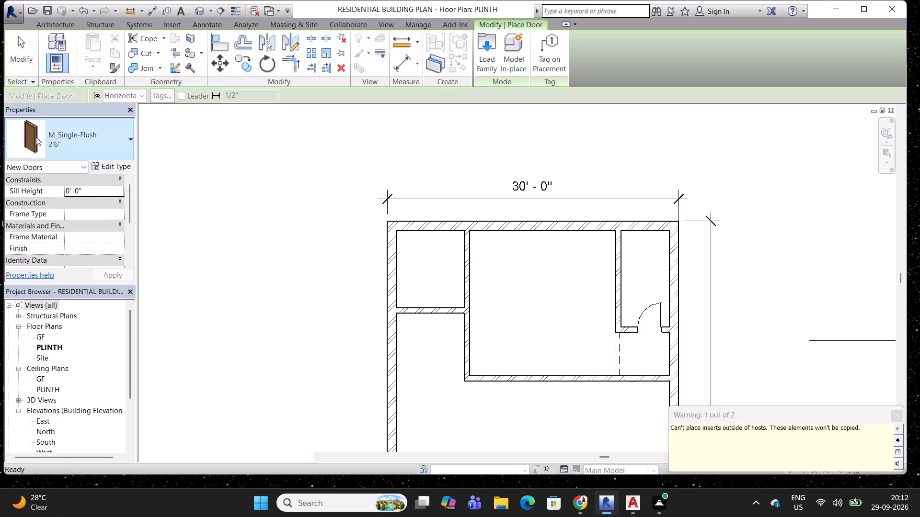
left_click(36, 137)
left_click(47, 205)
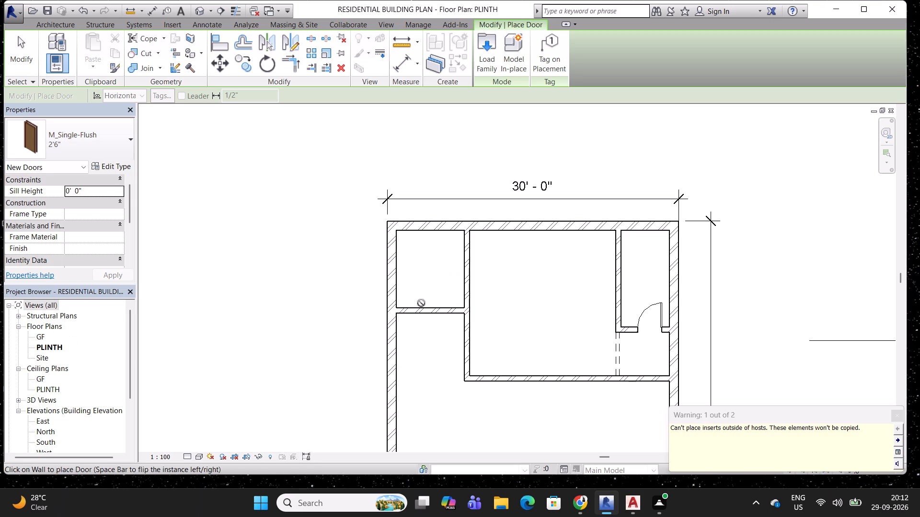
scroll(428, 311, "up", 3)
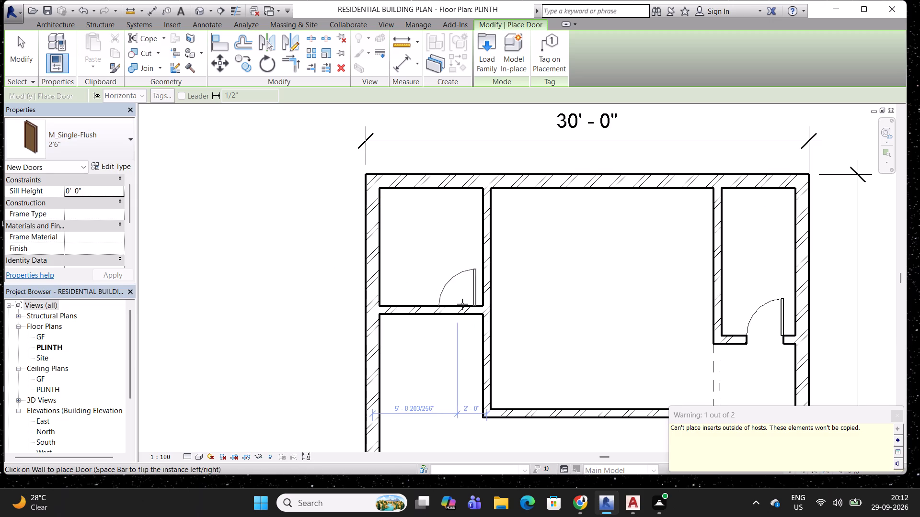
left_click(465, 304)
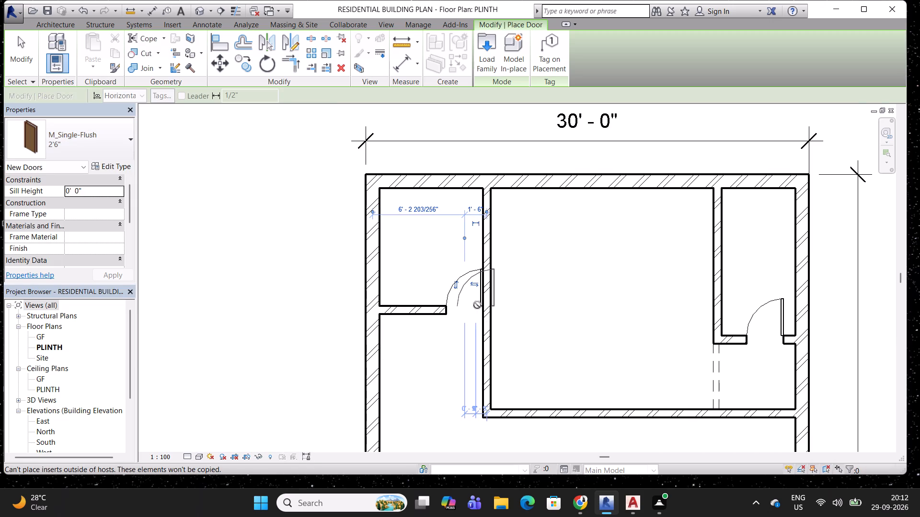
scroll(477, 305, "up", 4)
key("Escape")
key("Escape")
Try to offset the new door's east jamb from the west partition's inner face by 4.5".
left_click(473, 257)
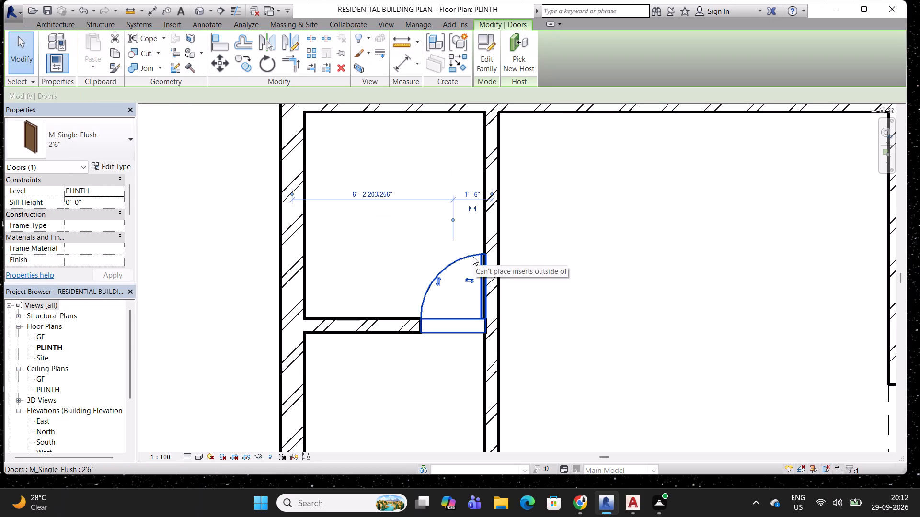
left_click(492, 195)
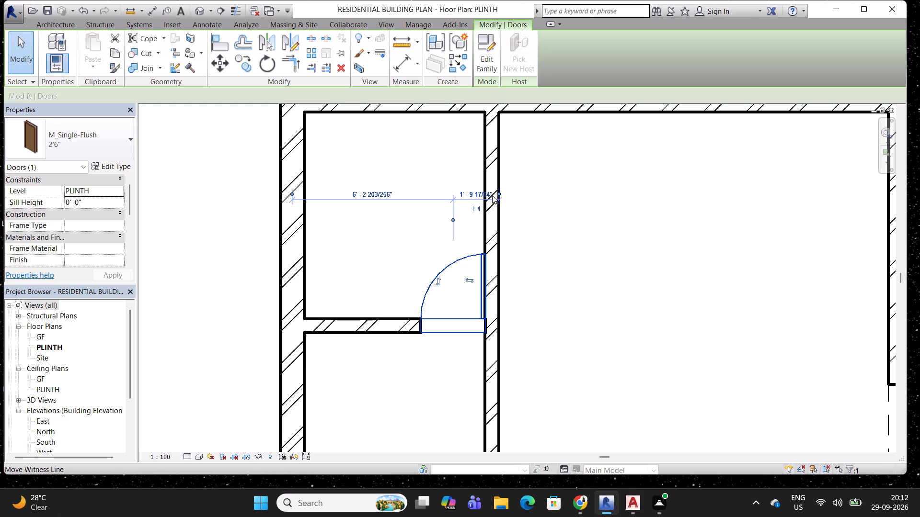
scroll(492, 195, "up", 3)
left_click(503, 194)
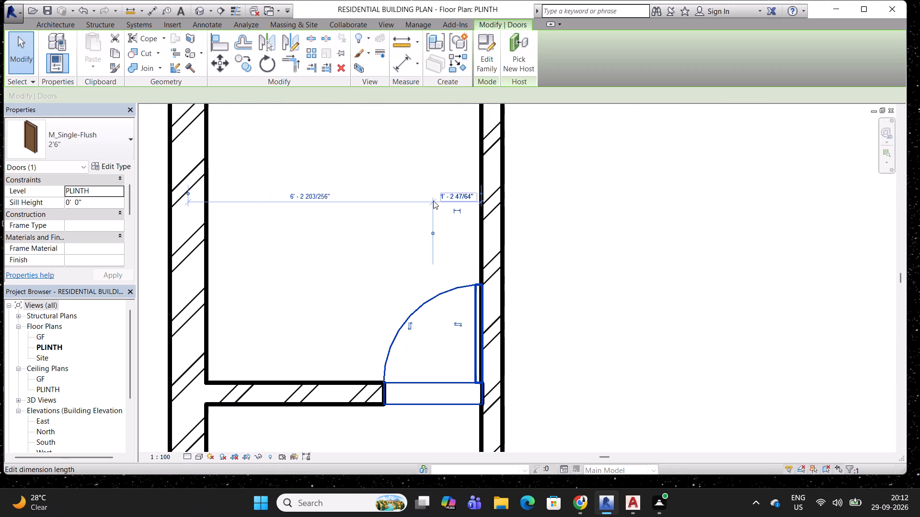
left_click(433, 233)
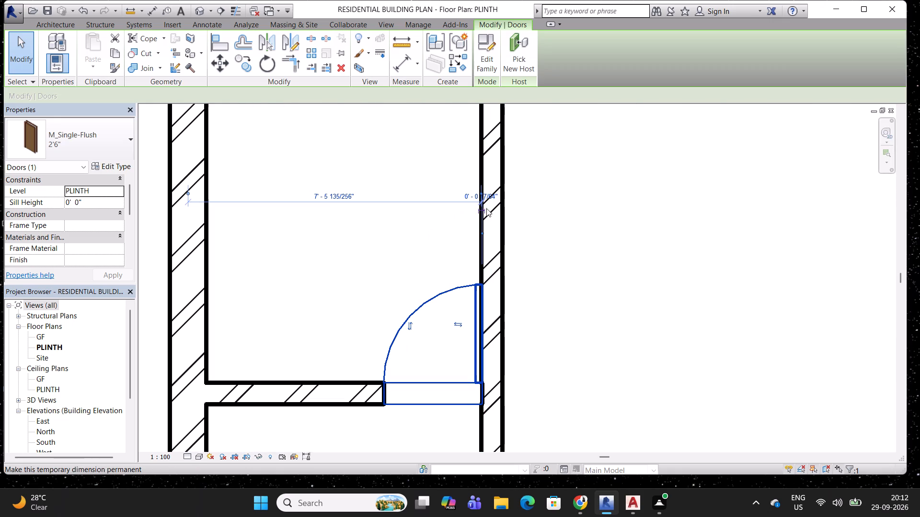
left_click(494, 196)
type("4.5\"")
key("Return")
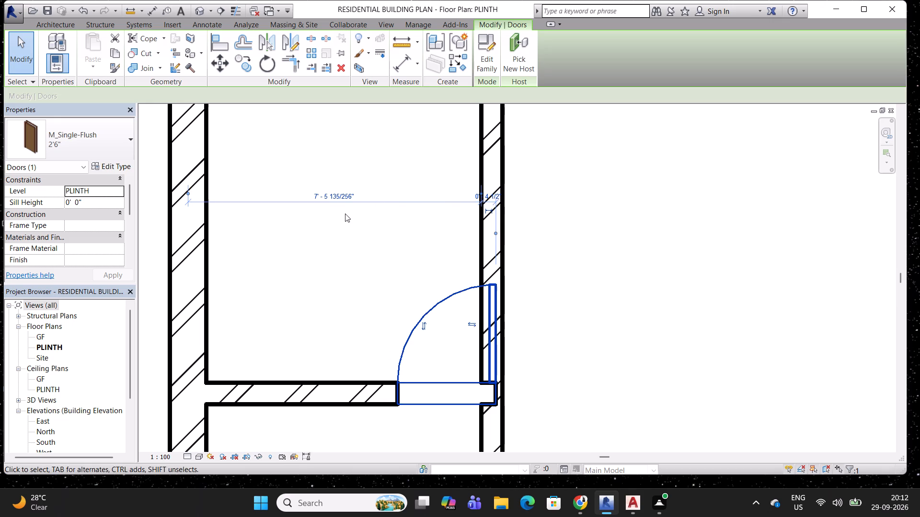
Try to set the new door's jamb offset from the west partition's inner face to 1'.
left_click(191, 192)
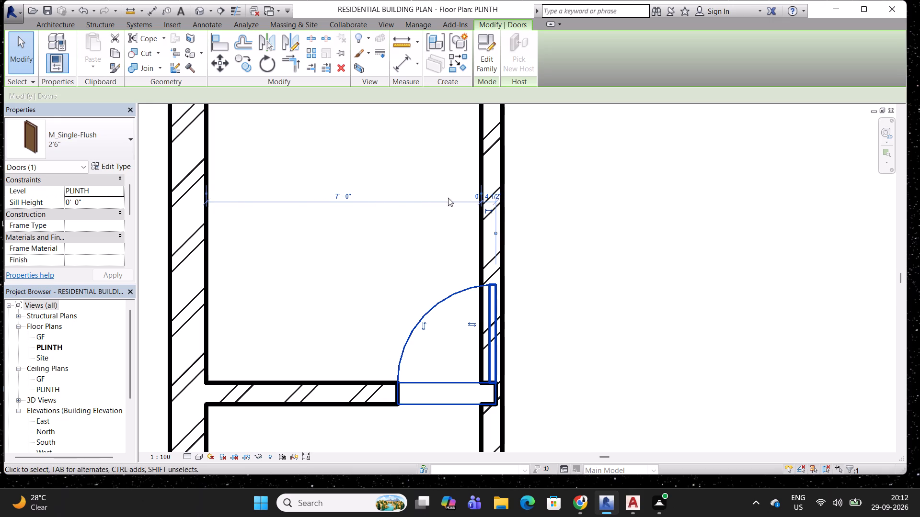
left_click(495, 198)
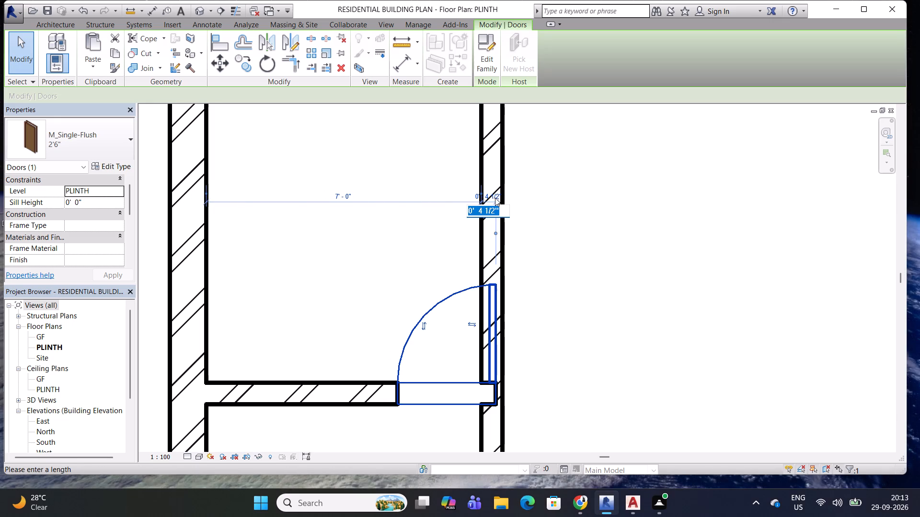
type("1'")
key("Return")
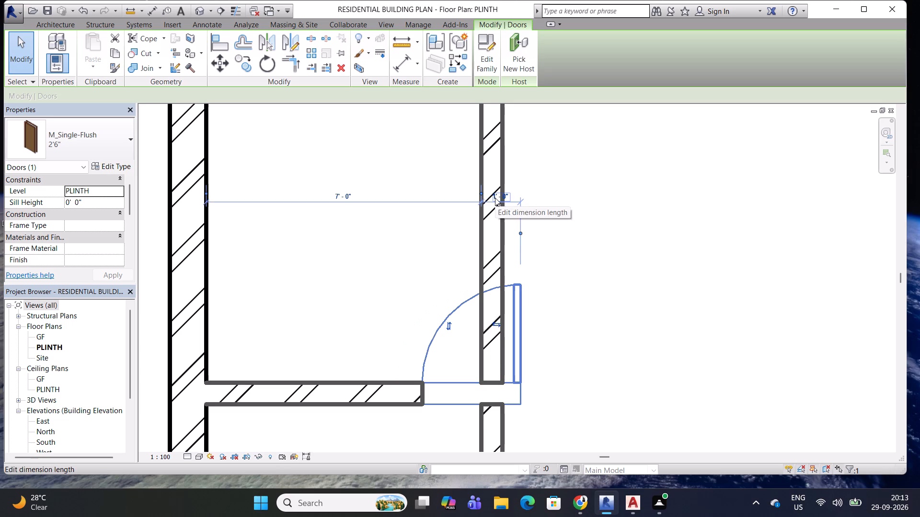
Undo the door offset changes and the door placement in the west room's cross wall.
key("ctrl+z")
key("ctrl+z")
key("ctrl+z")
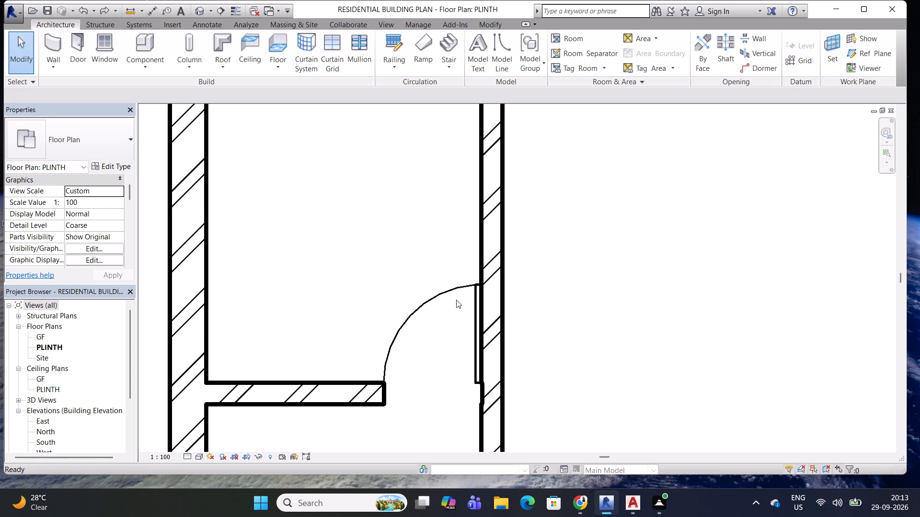
Place a 2'6" M_Single-Flush door at the middle of the west room's cross wall, swinging north into the room.
left_click(79, 43)
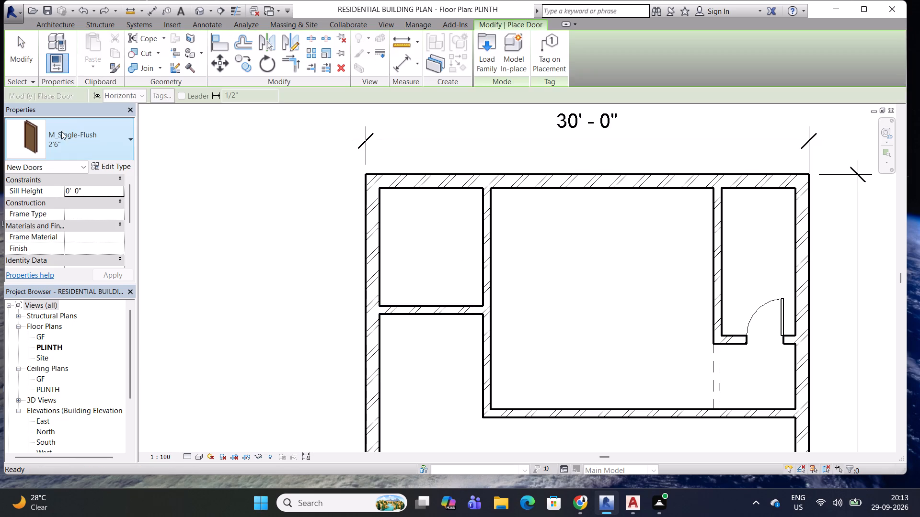
left_click(61, 131)
left_click(53, 213)
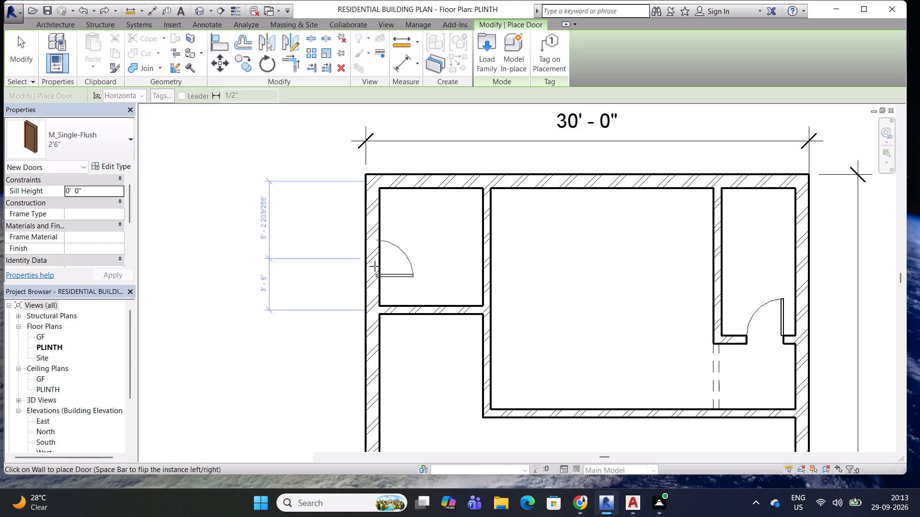
left_click(426, 304)
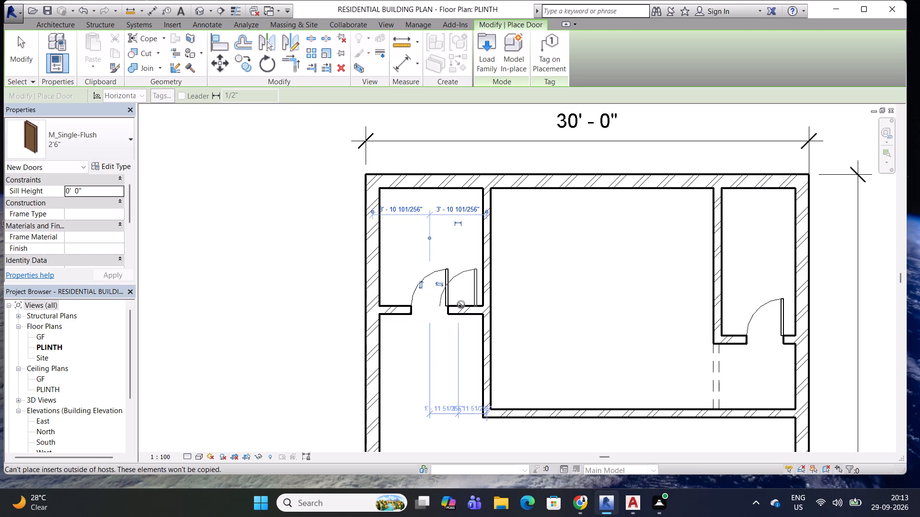
key("Escape")
key("space")
key("space")
key("space")
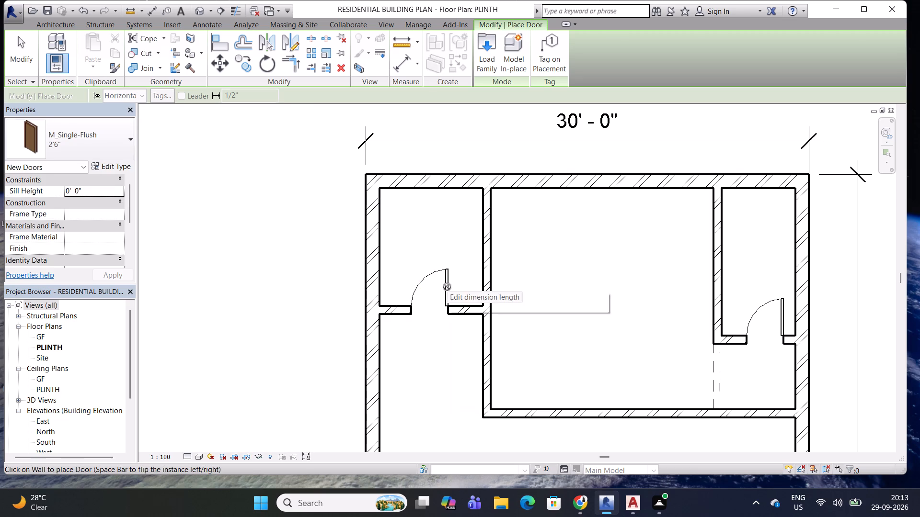
key("Escape")
Check the west room's clear depth from its cross wall to the north wall and its clear width between wall faces.
left_click(460, 305)
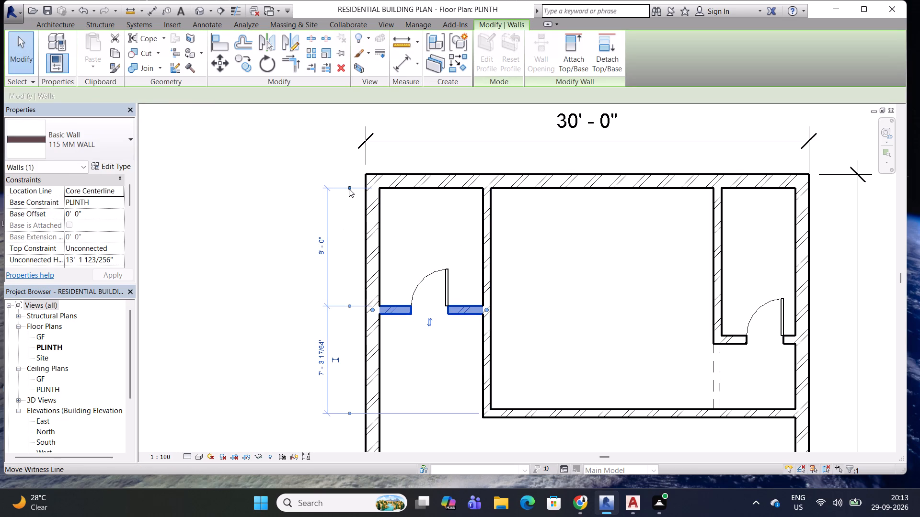
left_click(349, 189)
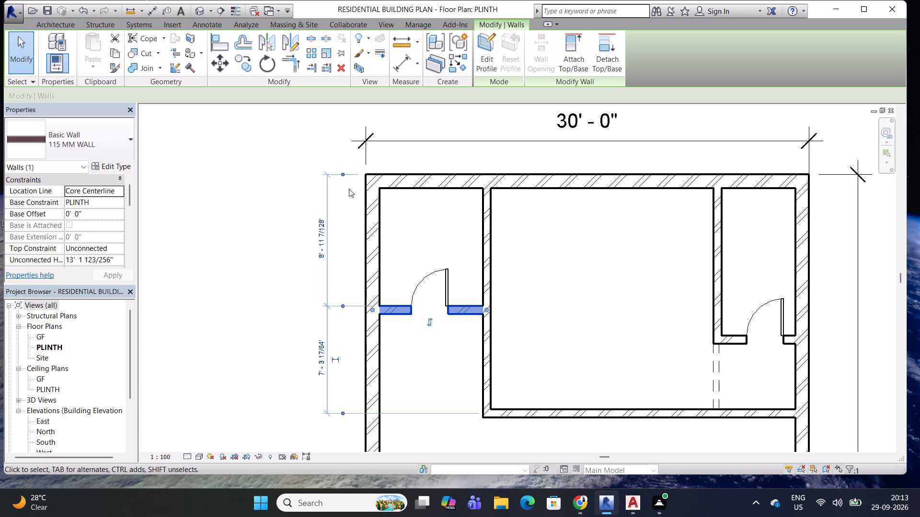
left_click(344, 175)
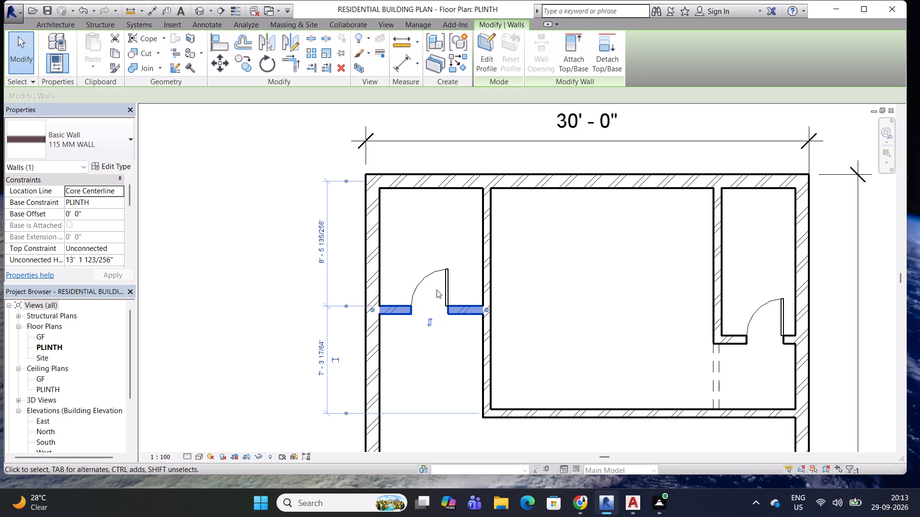
left_click(372, 274)
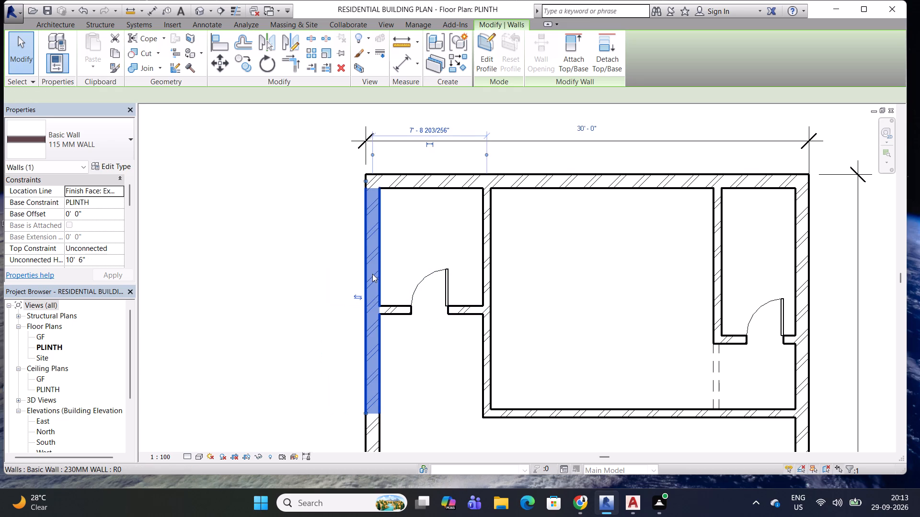
left_click(488, 155)
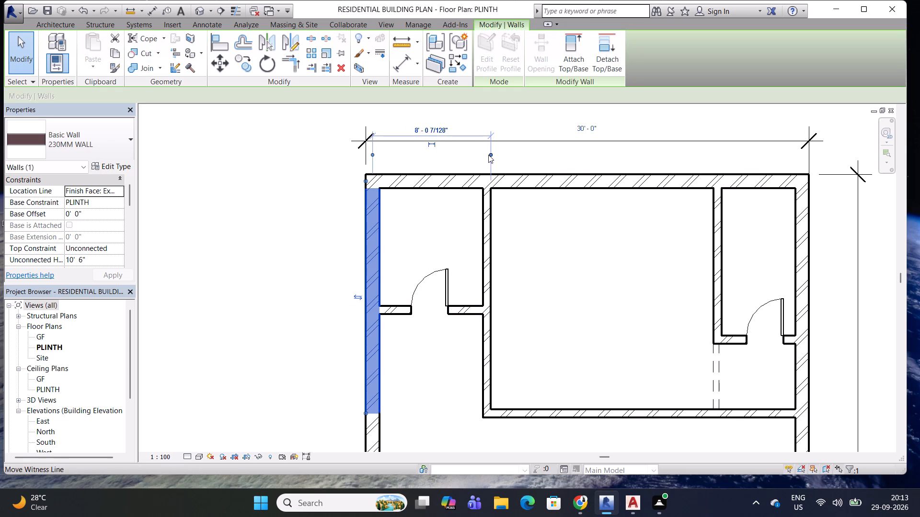
left_click(492, 155)
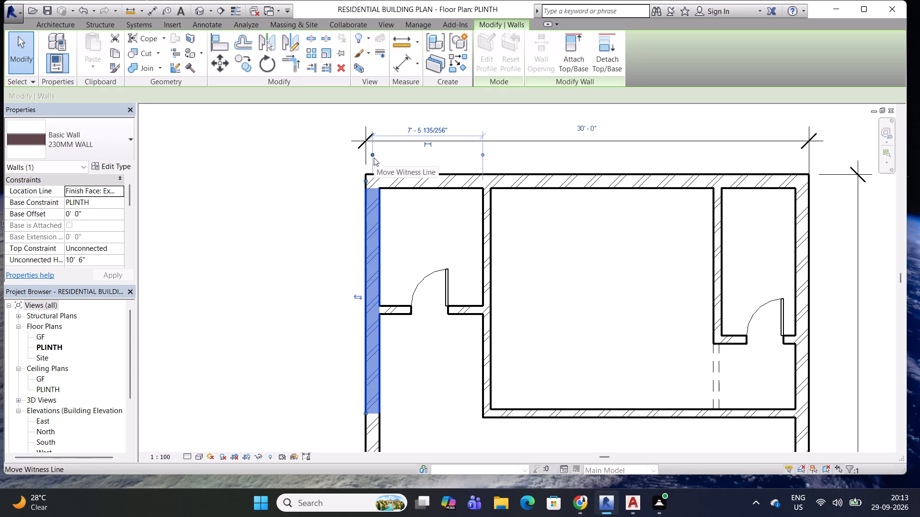
left_click(374, 157)
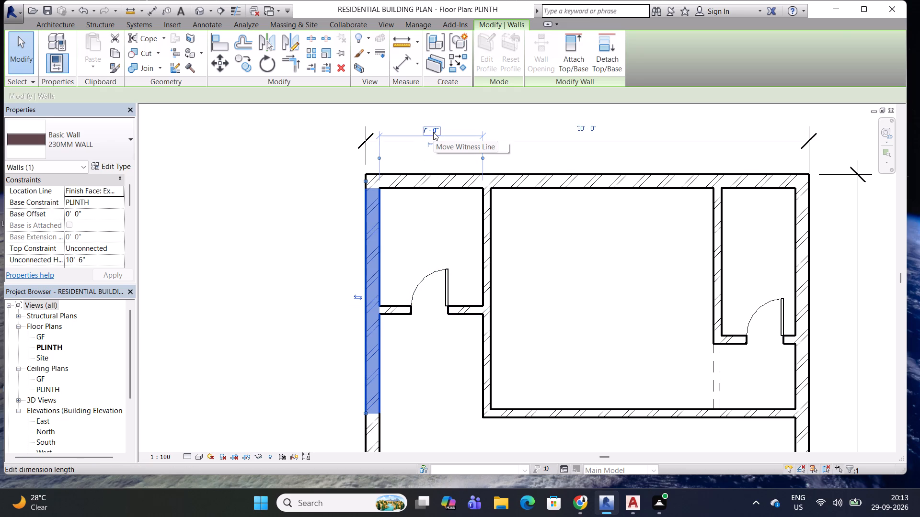
key("Escape")
Offset the west room door's east jamb 4.5" from the west partition's inner face and save the project.
left_click(444, 286)
scroll(444, 286, "up", 3)
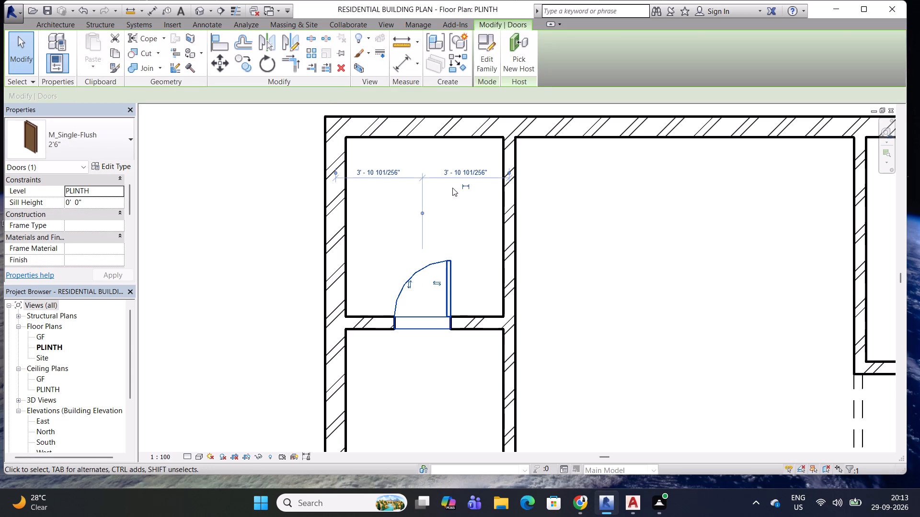
left_click(424, 205)
left_click(444, 282)
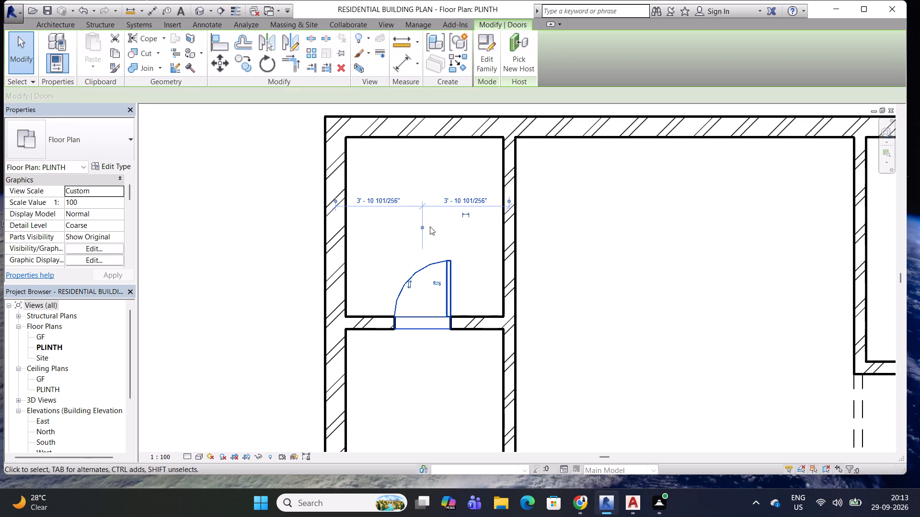
double_click(427, 228)
double_click(510, 204)
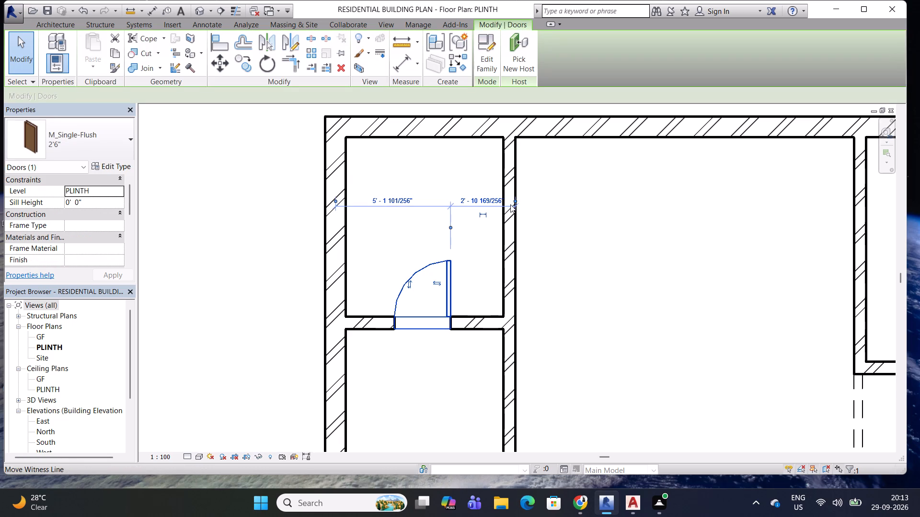
left_click(515, 203)
left_click(482, 203)
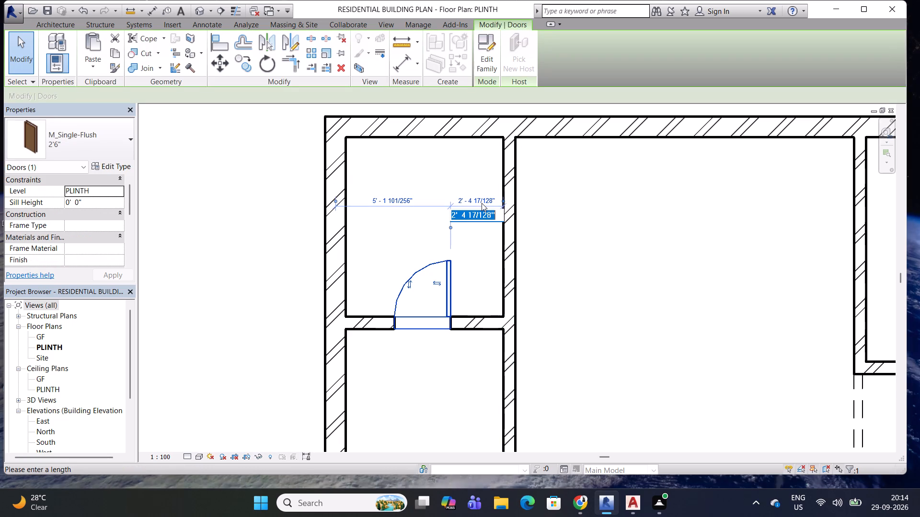
type("4.5")
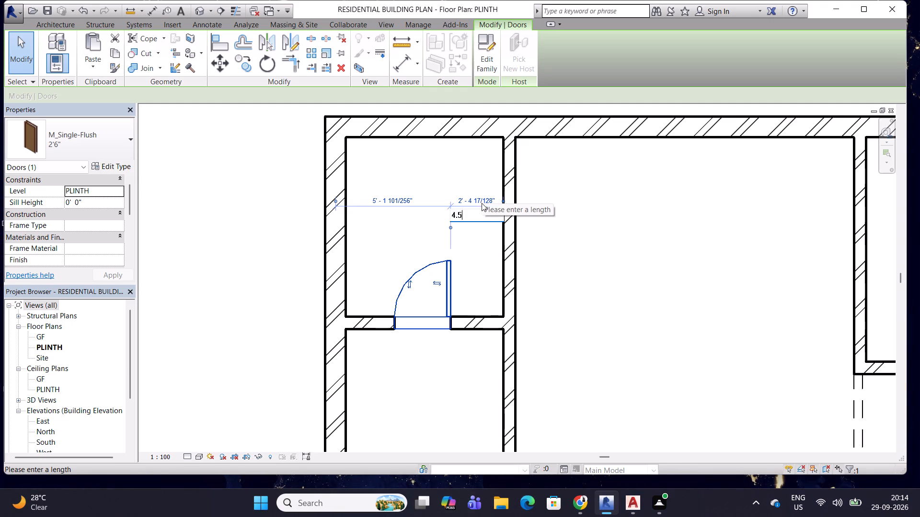
key("shift+quotedbl")
key("Return")
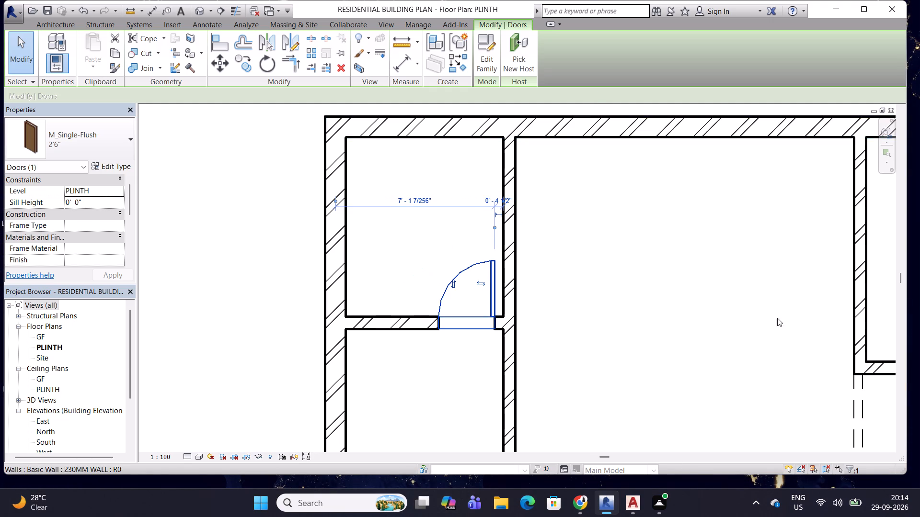
left_click(591, 254)
key("Escape")
key("Escape")
key("ctrl+s")
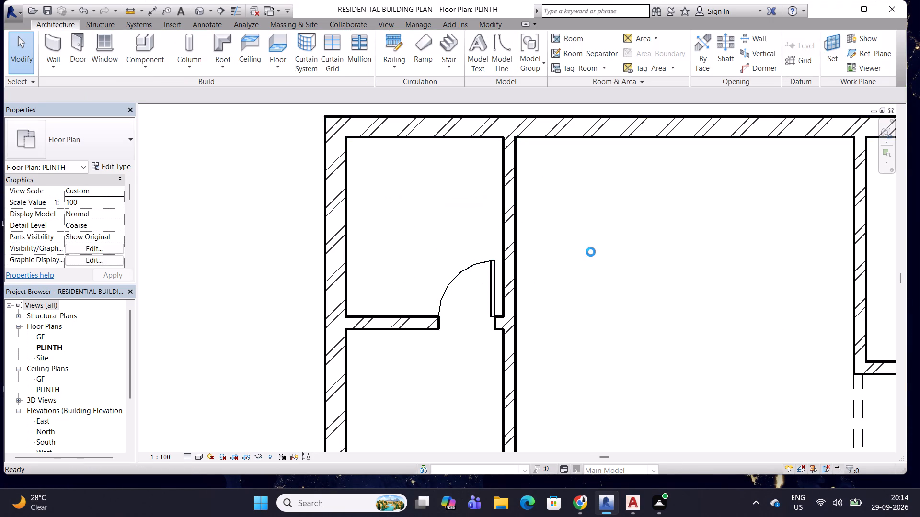
Save the project.
scroll(464, 171, "down", 4)
middle_click_drag(401, 157, 390, 191)
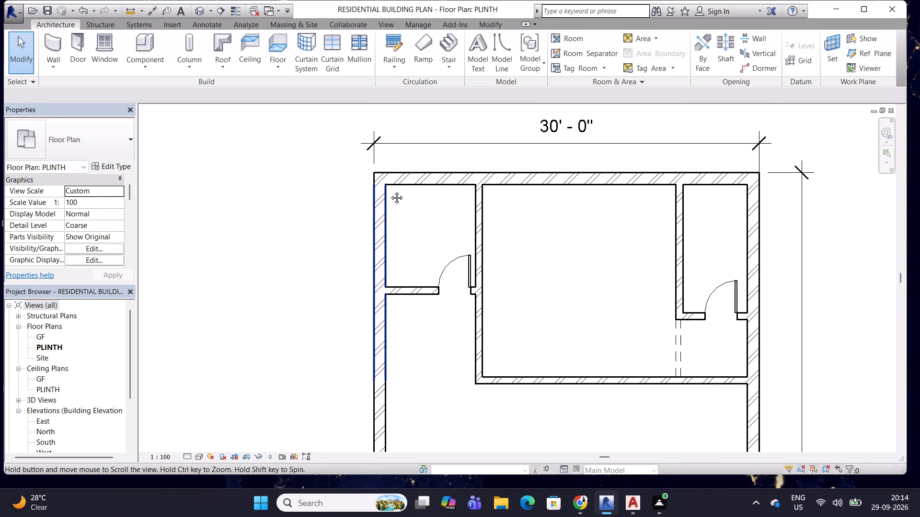
middle_click_drag(390, 191, 389, 191)
scroll(381, 205, "down", 3)
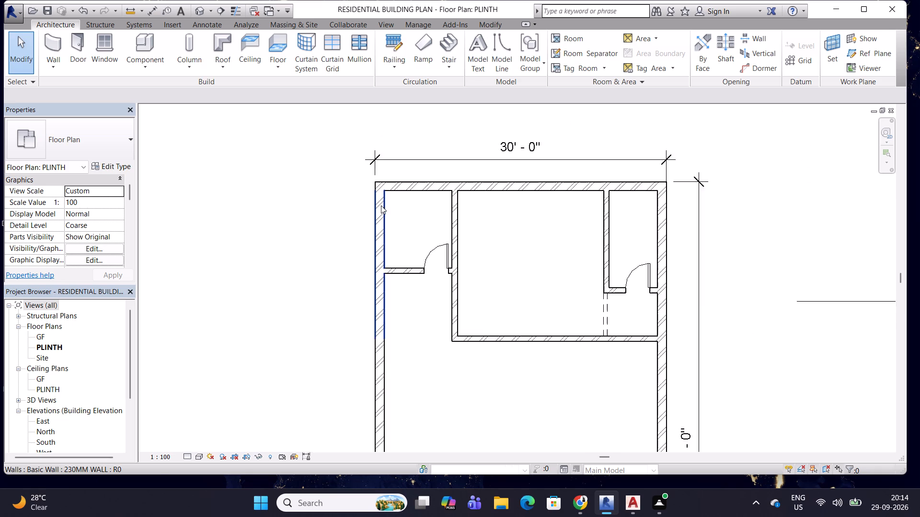
middle_click_drag(413, 212, 409, 237)
key("Escape")
key("Escape")
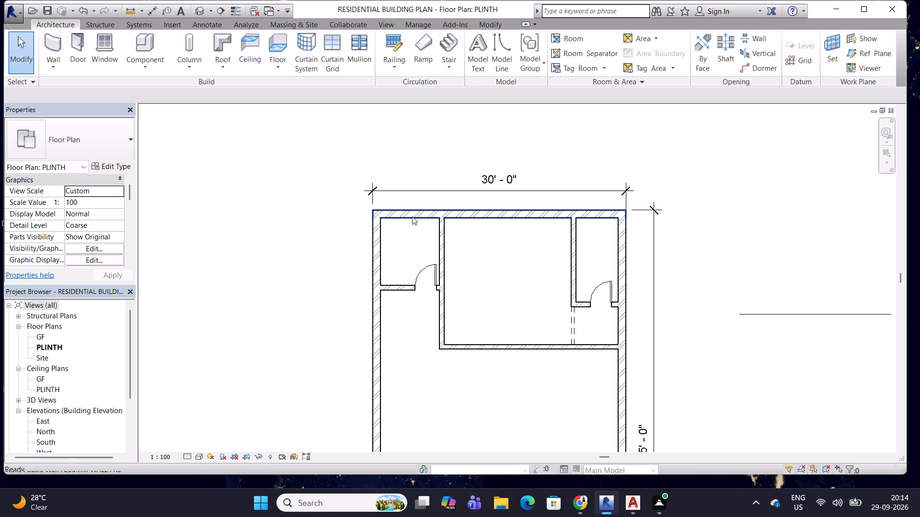
key("ctrl+s")
Begin a new stair on the PLINTH floor plan.
scroll(437, 225, "down", 6)
scroll(469, 250, "down", 2)
middle_click_drag(467, 251, 405, 249)
scroll(442, 281, "up", 4)
middle_click_drag(446, 276, 473, 280)
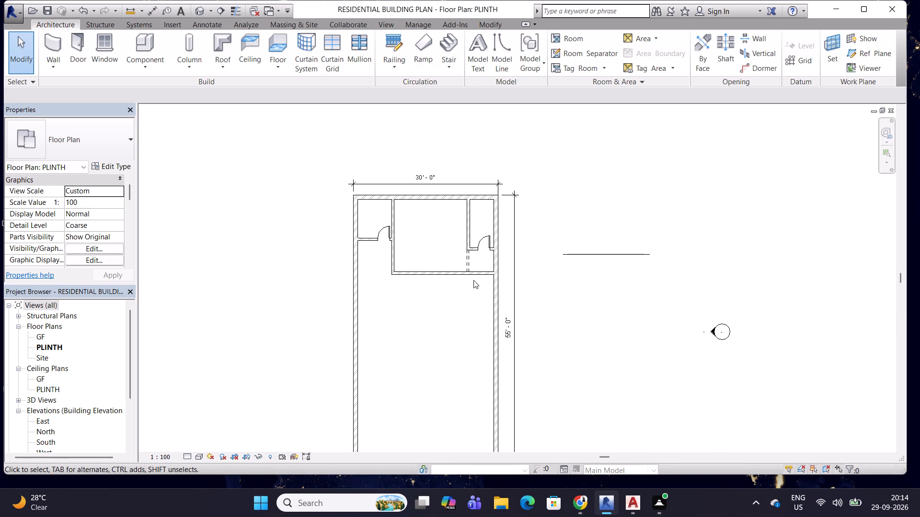
scroll(473, 278, "up", 2)
scroll(473, 278, "down", 1)
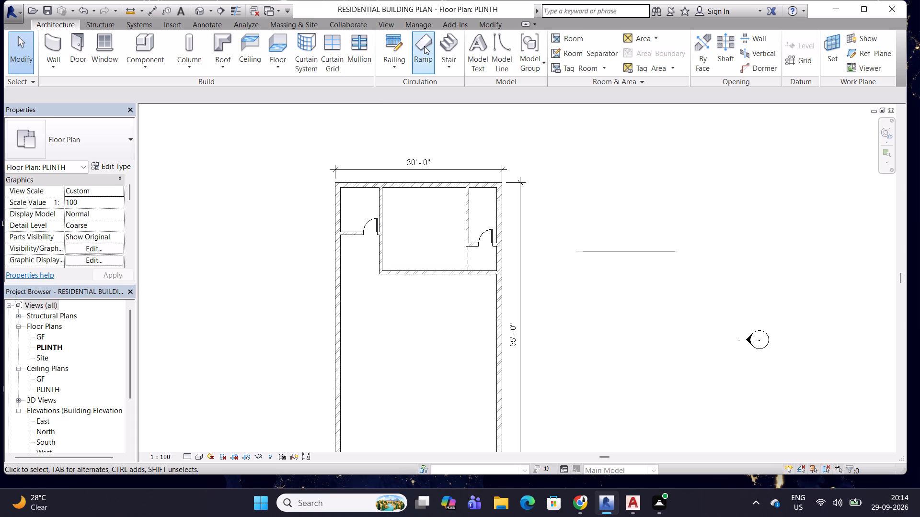
left_click(448, 42)
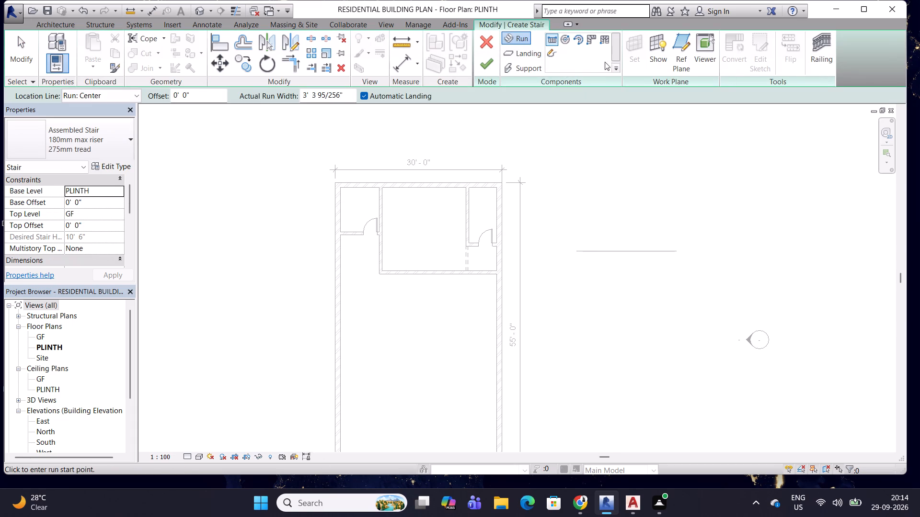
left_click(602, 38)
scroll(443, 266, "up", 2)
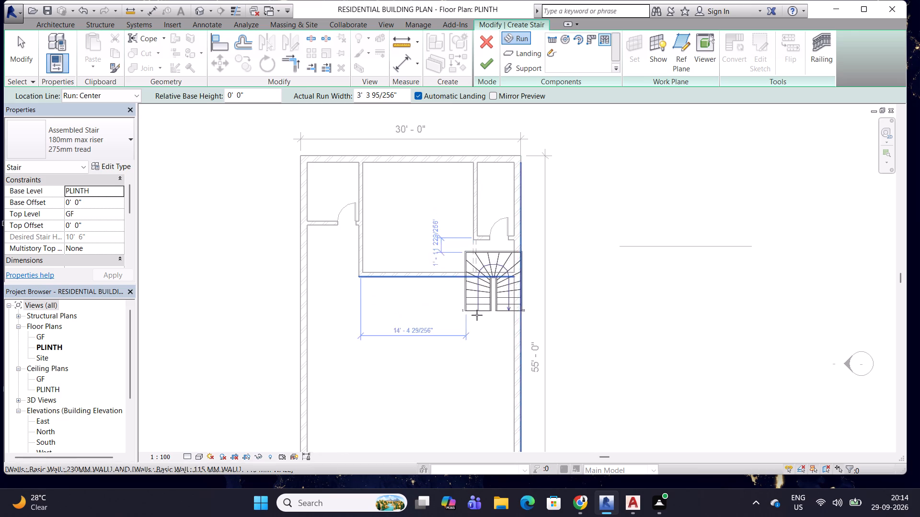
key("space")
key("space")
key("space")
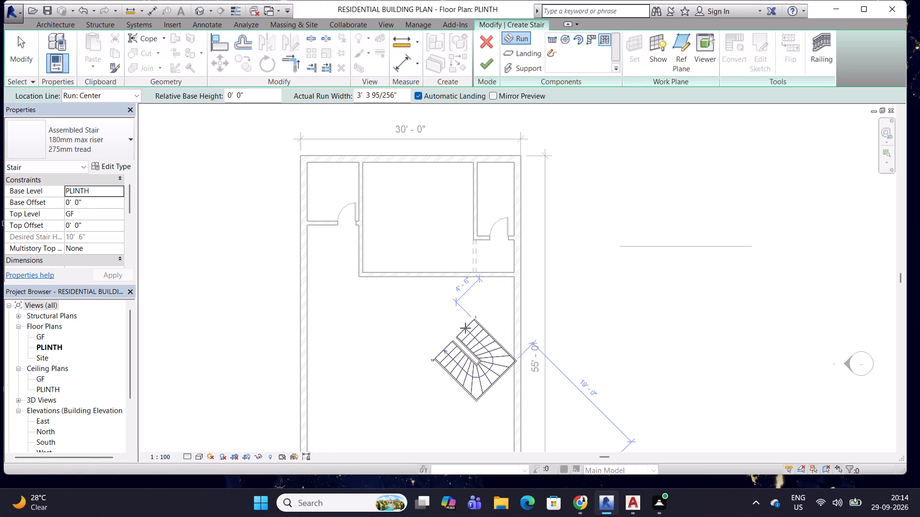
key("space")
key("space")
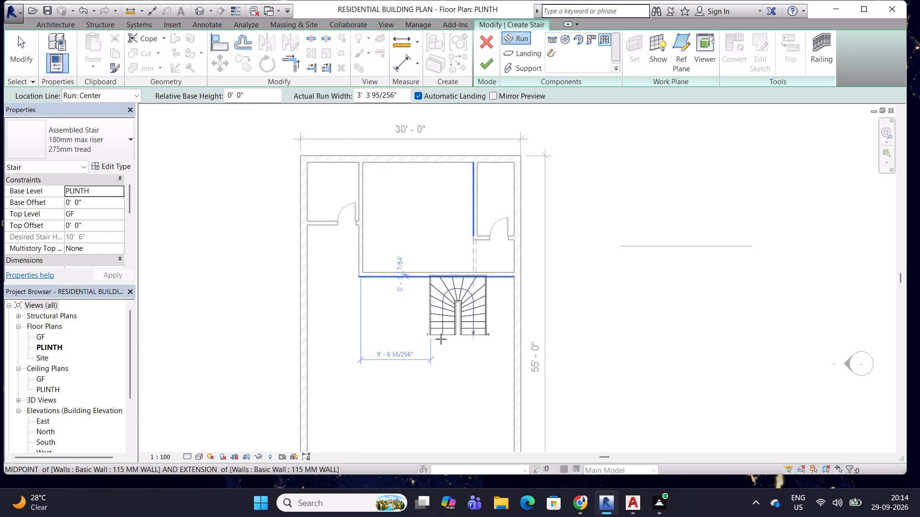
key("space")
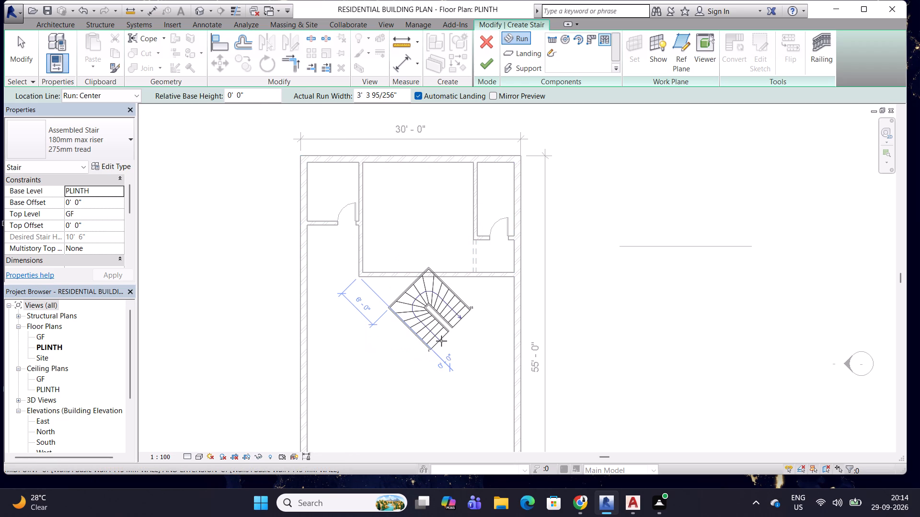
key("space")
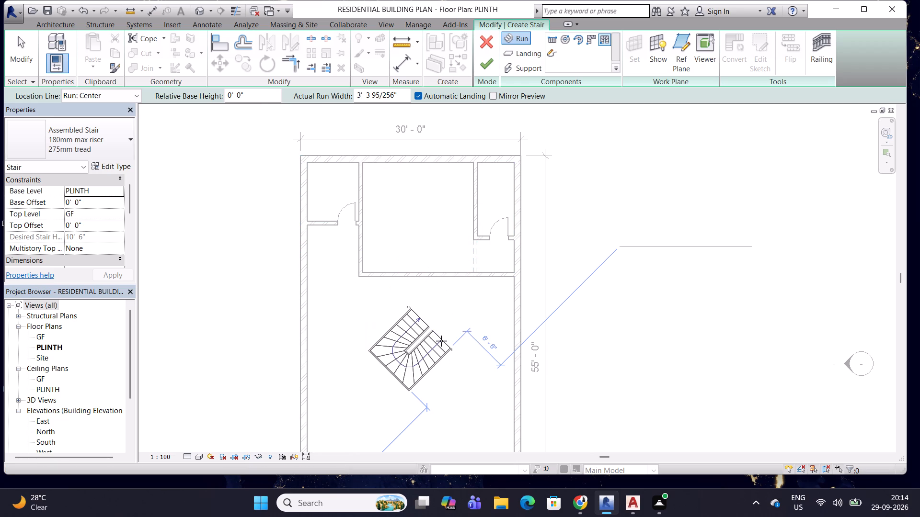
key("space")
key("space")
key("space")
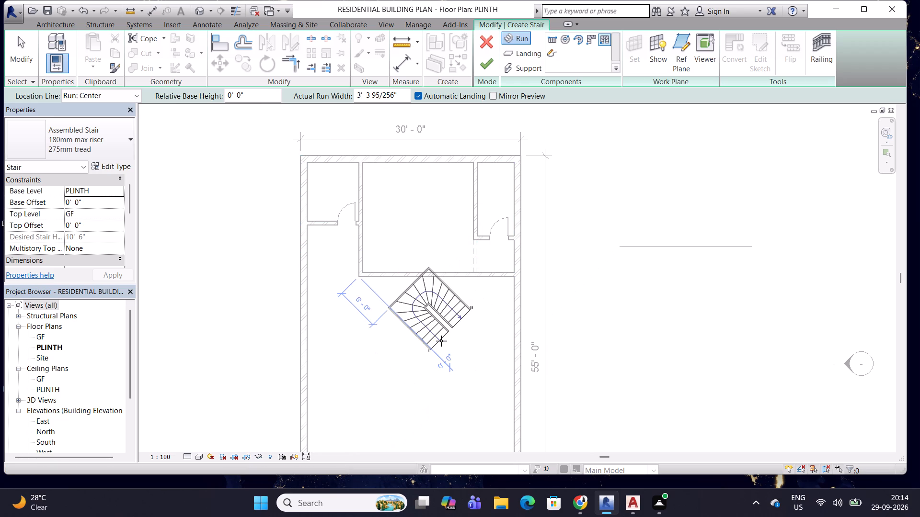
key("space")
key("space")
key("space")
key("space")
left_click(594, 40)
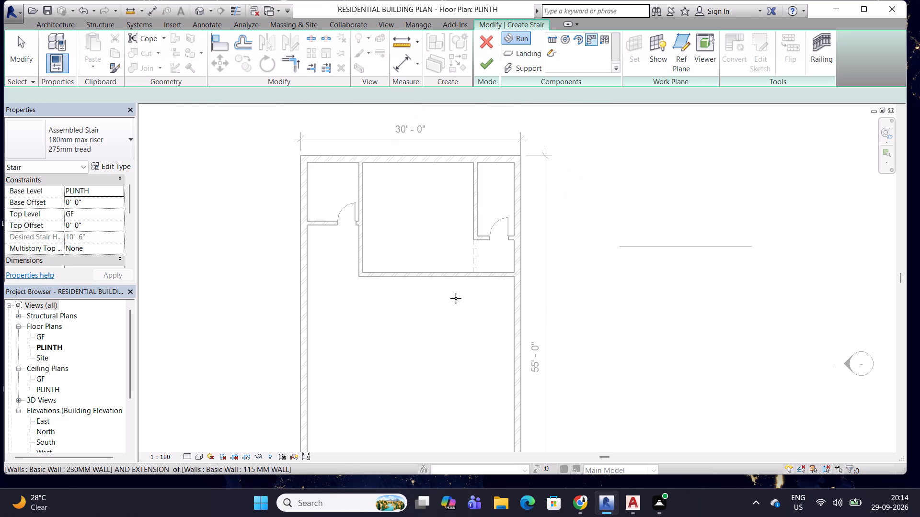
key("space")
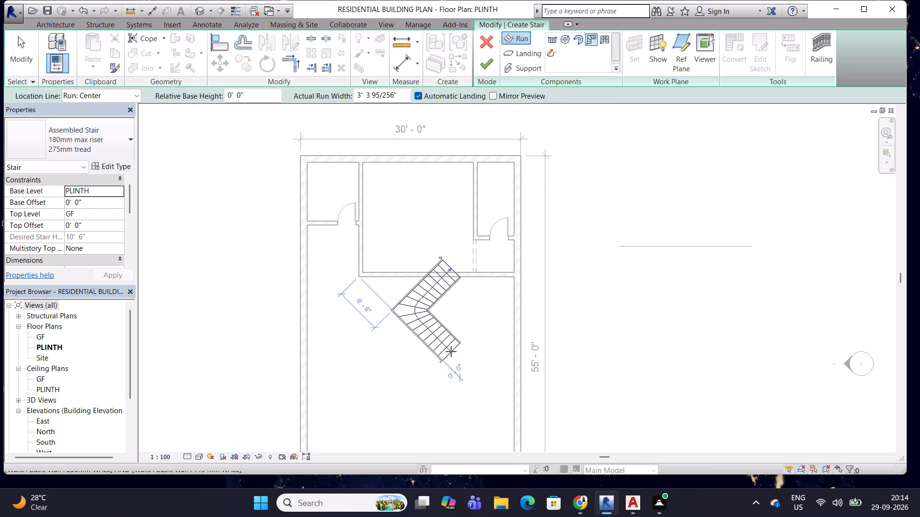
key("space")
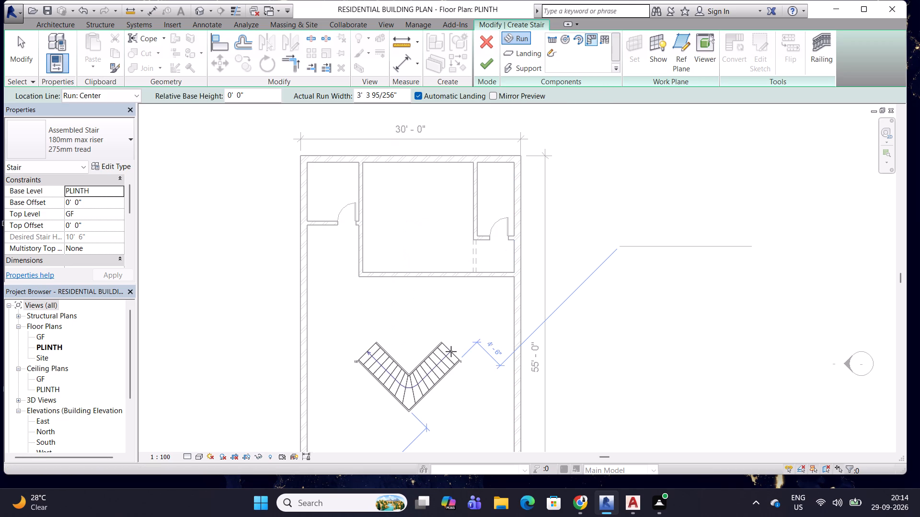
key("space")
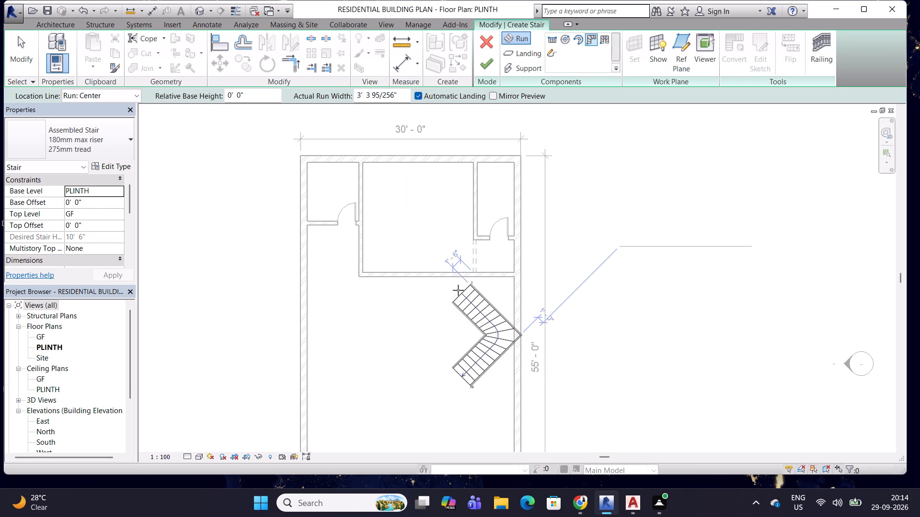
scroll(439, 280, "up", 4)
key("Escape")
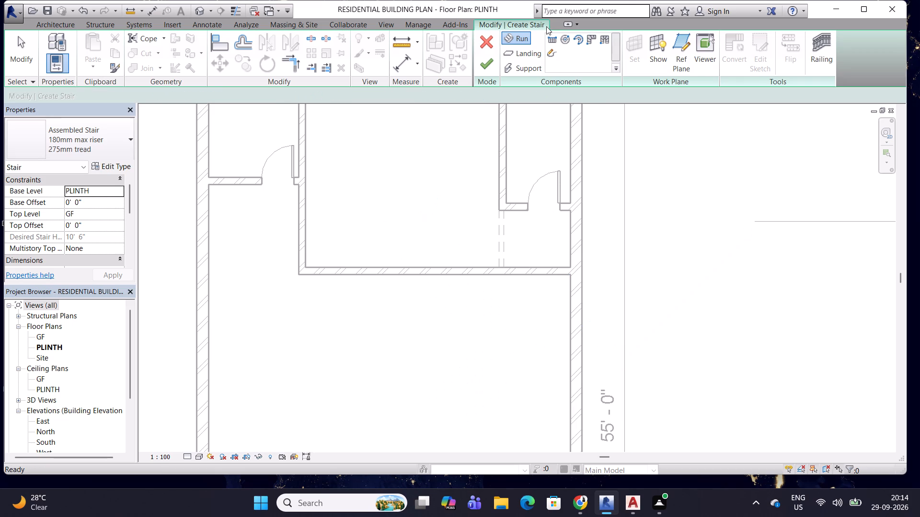
Choose a straight run for the stair, set its location line to Exterior Support: Left, and turn off automatic landing.
left_click(551, 35)
left_click(447, 275)
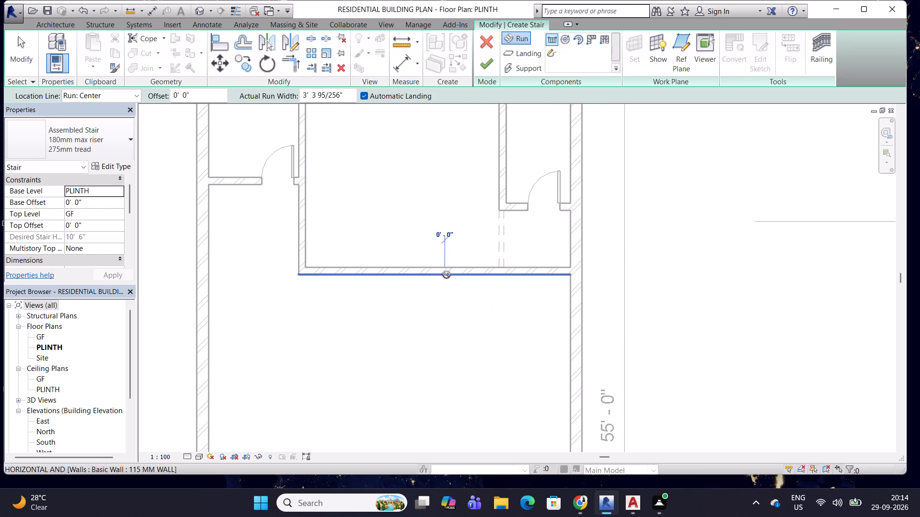
key("Escape")
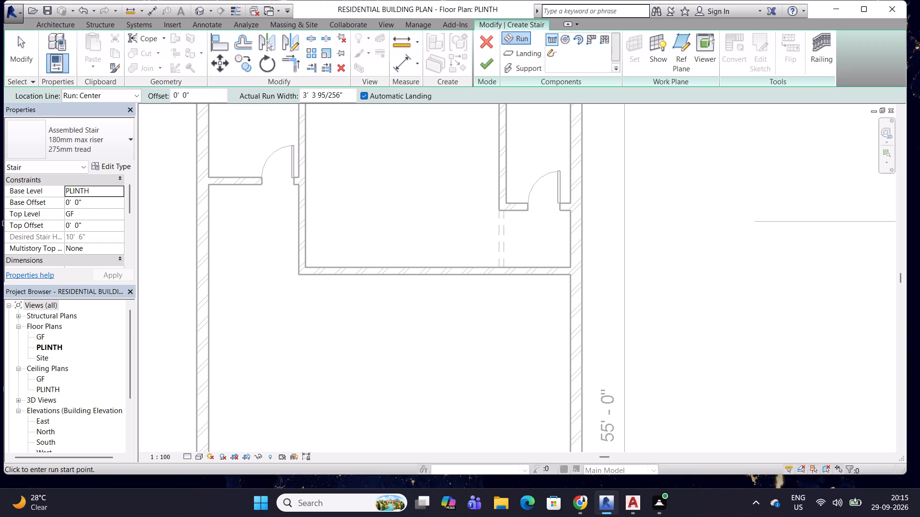
left_click(136, 96)
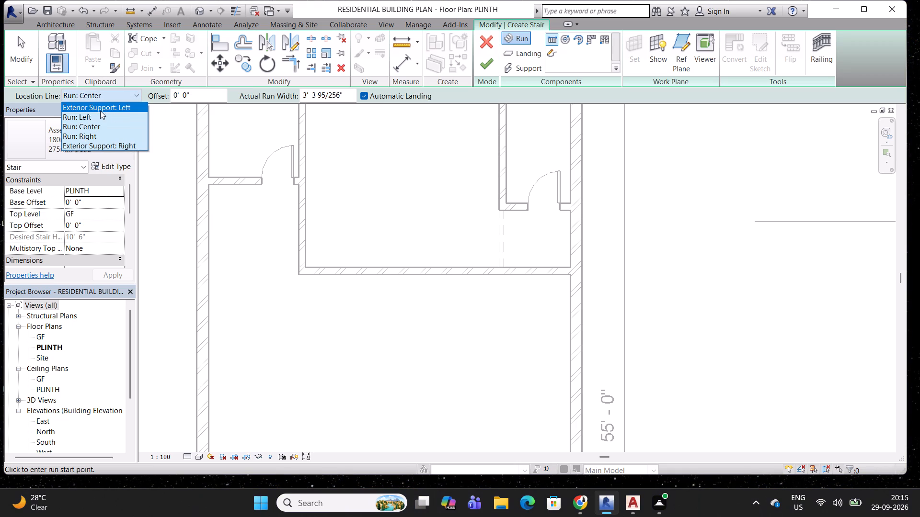
left_click(101, 111)
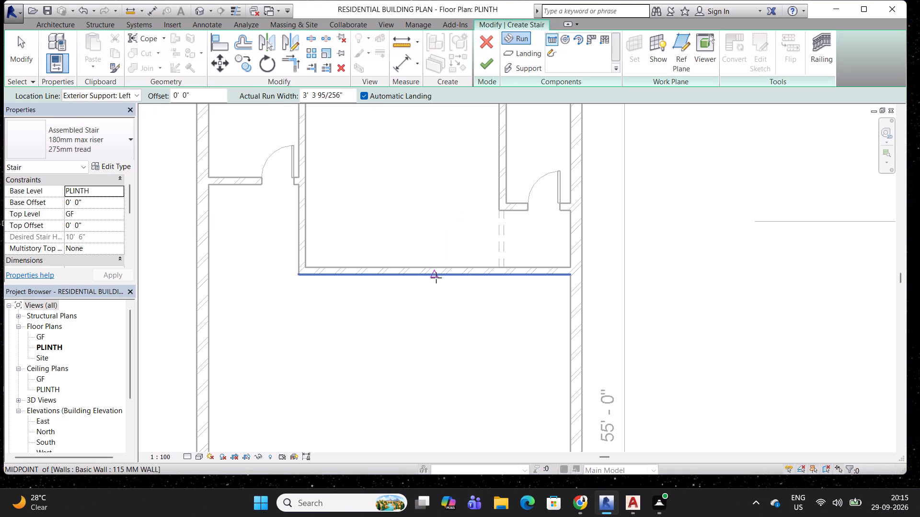
left_click(434, 278)
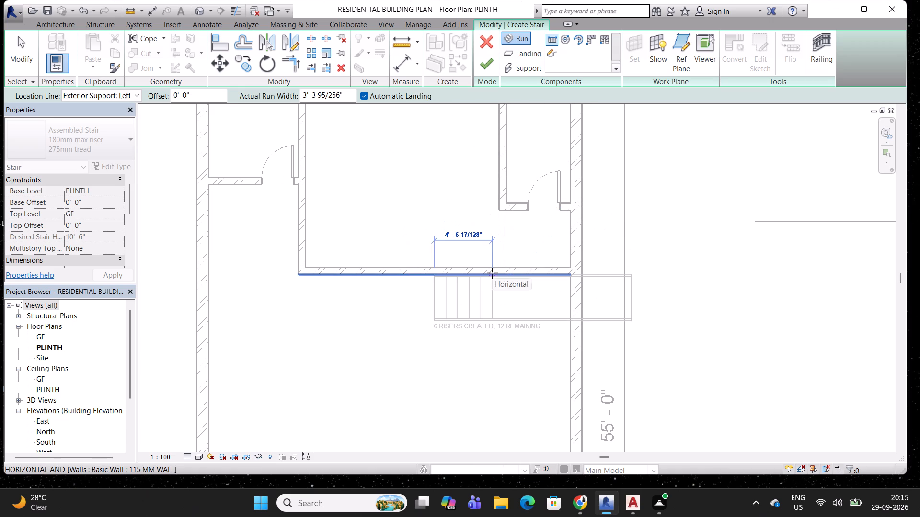
key("Escape")
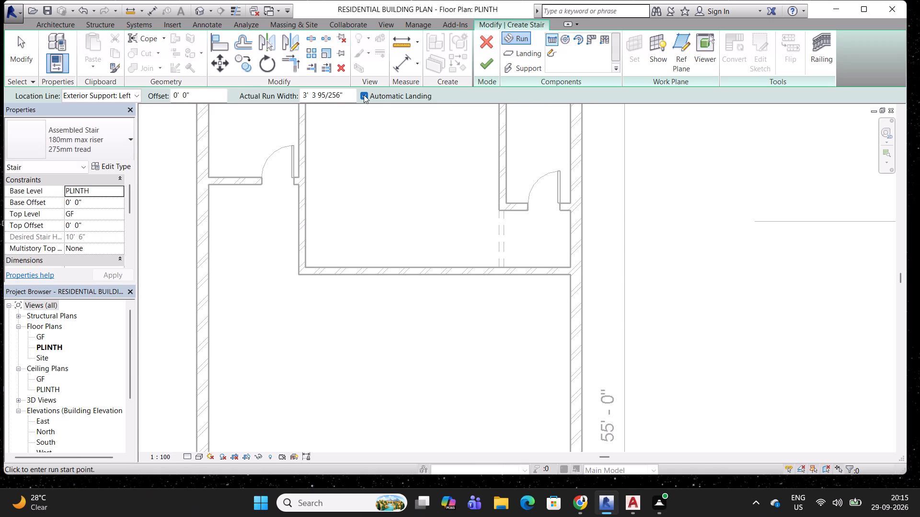
left_click(364, 95)
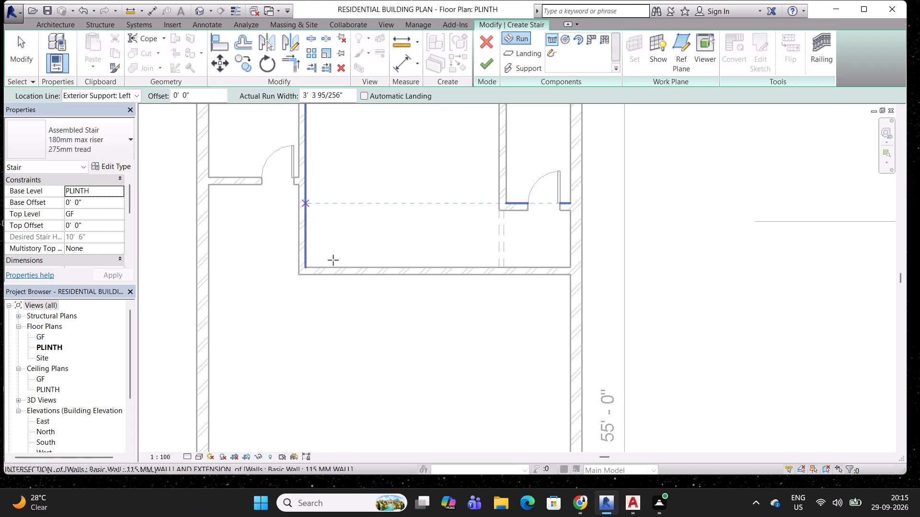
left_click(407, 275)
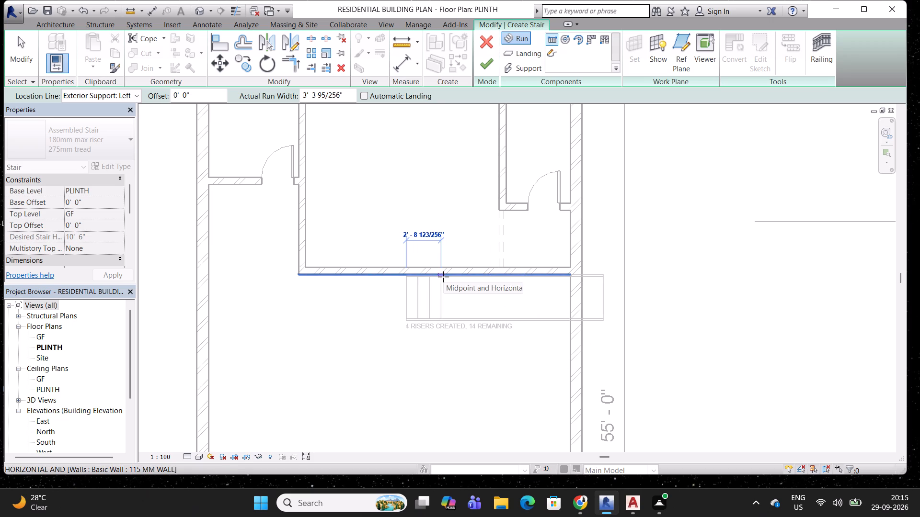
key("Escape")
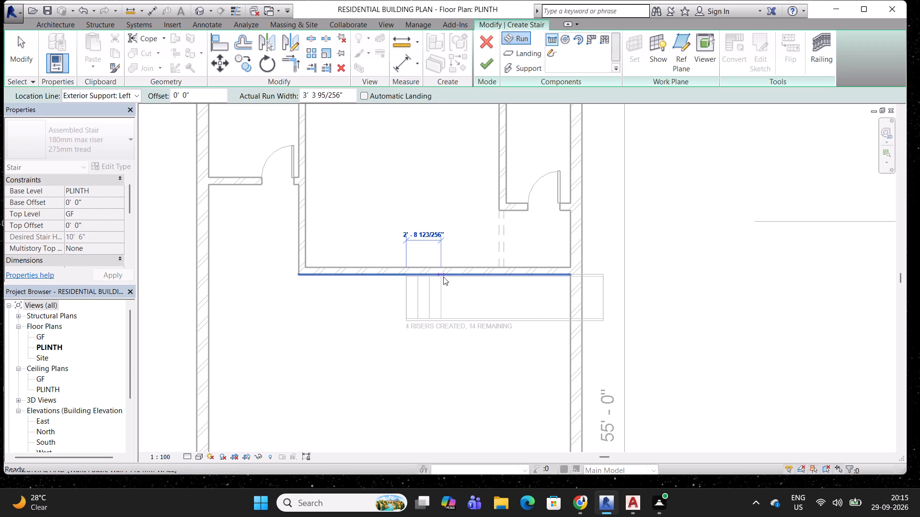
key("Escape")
Set the assembled stair type's maximum riser height to 6".
left_click(107, 166)
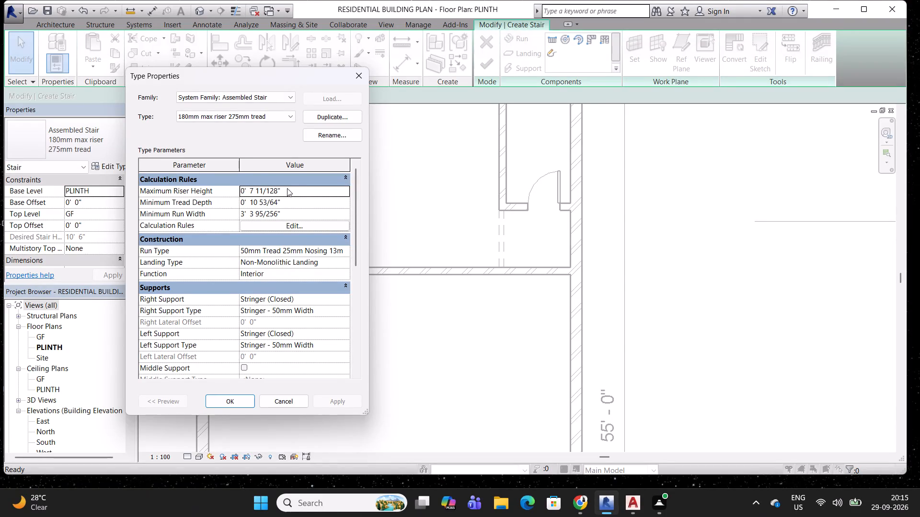
left_click(287, 189)
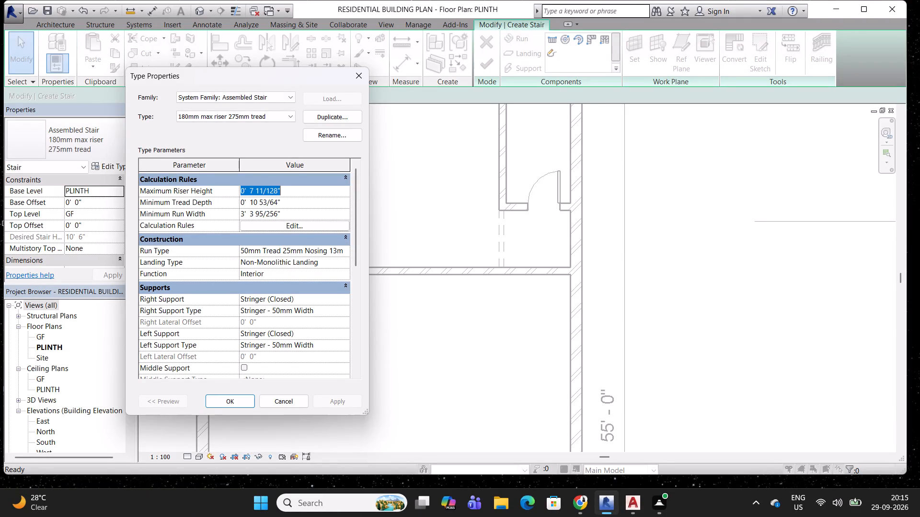
type("6\"")
key("Return")
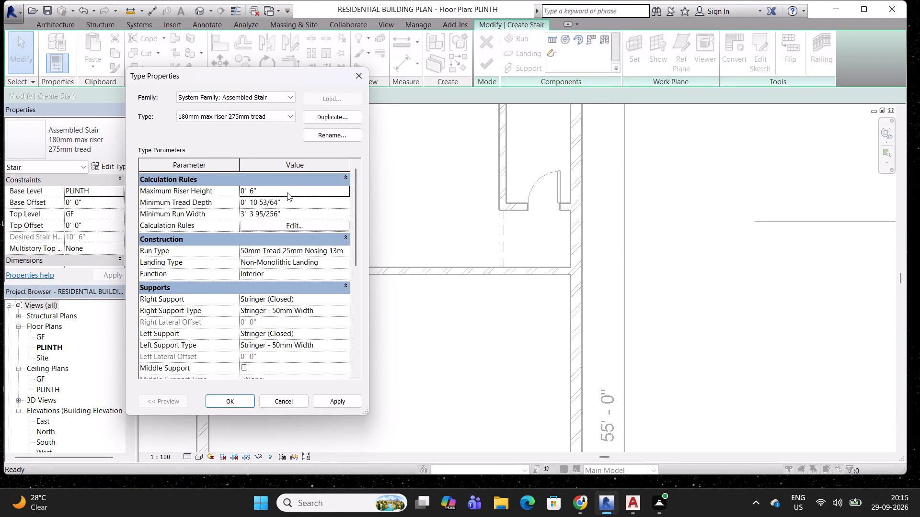
Set the assembled stair type's minimum tread depth to 1'.
triple_click(291, 202)
double_click(292, 202)
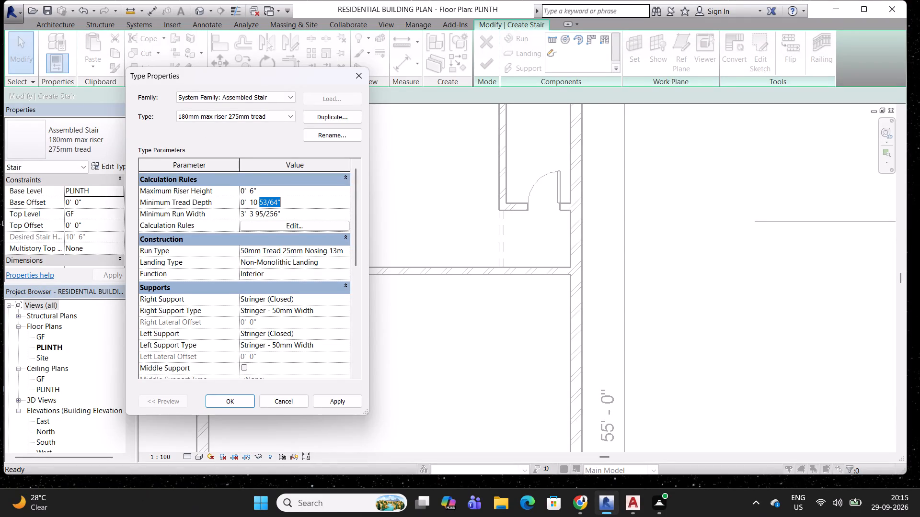
key("BackSpace")
key("BackSpace")
key("BackSpace")
key("BackSpace")
key("BackSpace")
key("BackSpace")
key("BackSpace")
key("BackSpace")
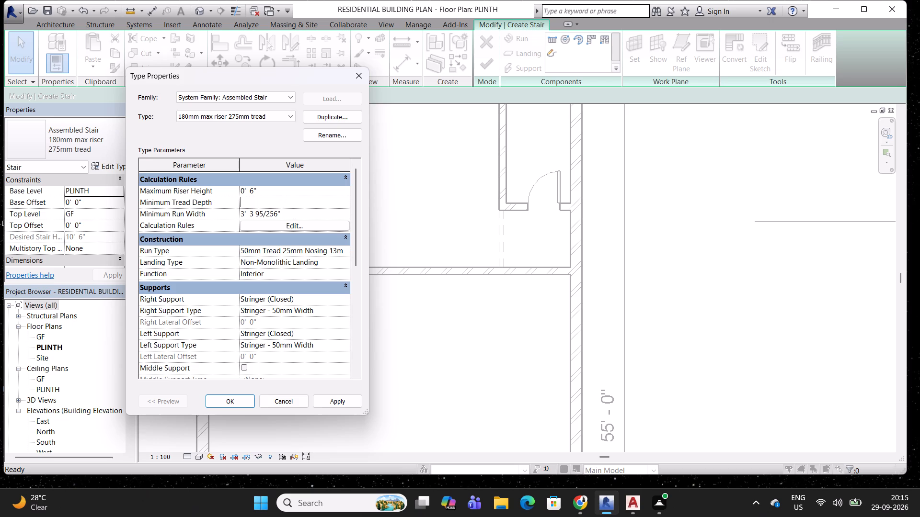
type("1'")
key("Return")
Set the assembled stair type's minimum run width to 4'.
left_click(294, 212)
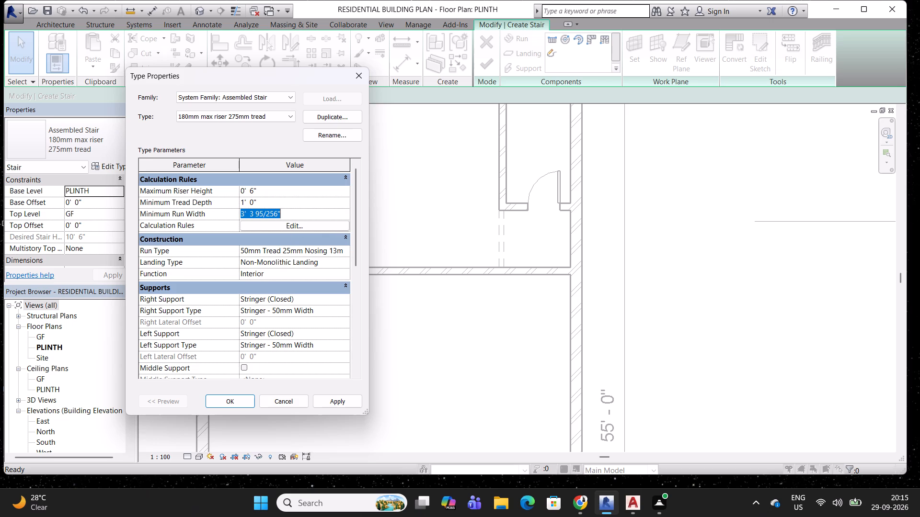
key("4")
key("apostrophe")
key("Return")
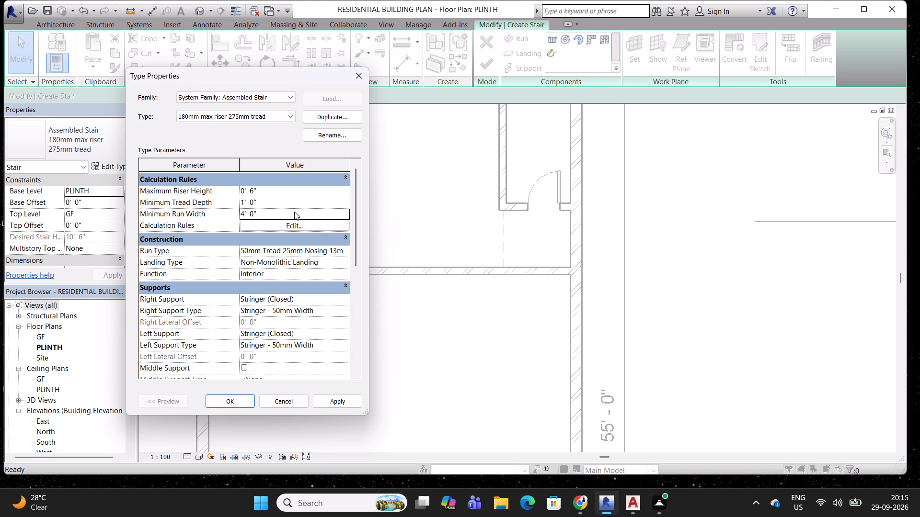
Duplicate the 180mm max riser 275mm tread stair type under the name 6" 1'.
left_click(287, 114)
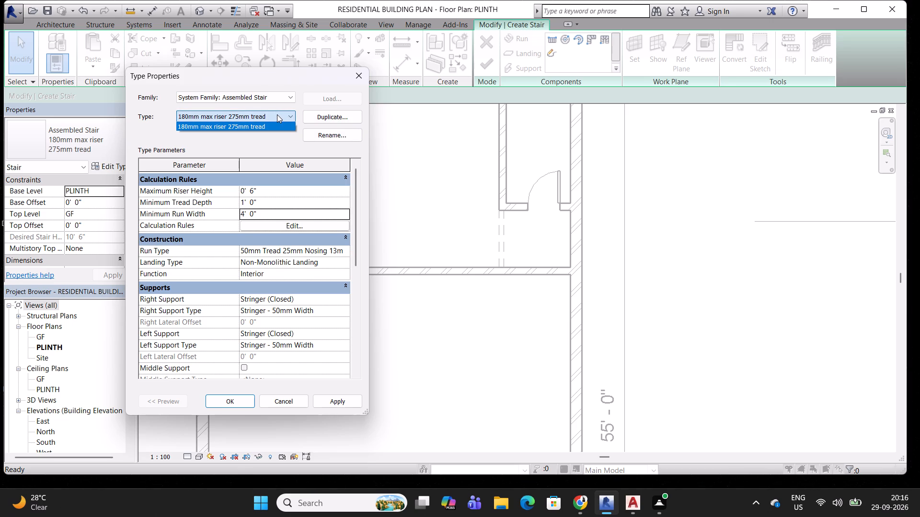
left_click(267, 114)
double_click(267, 114)
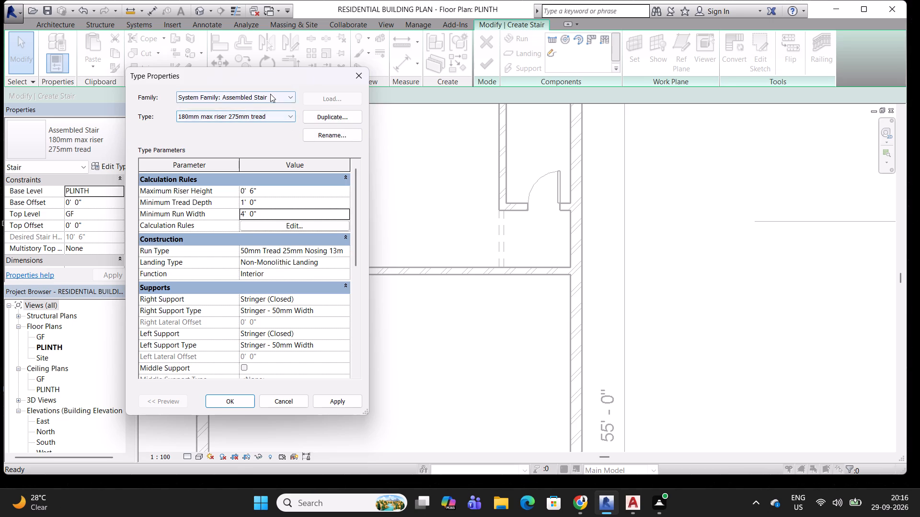
double_click(270, 94)
left_click(267, 119)
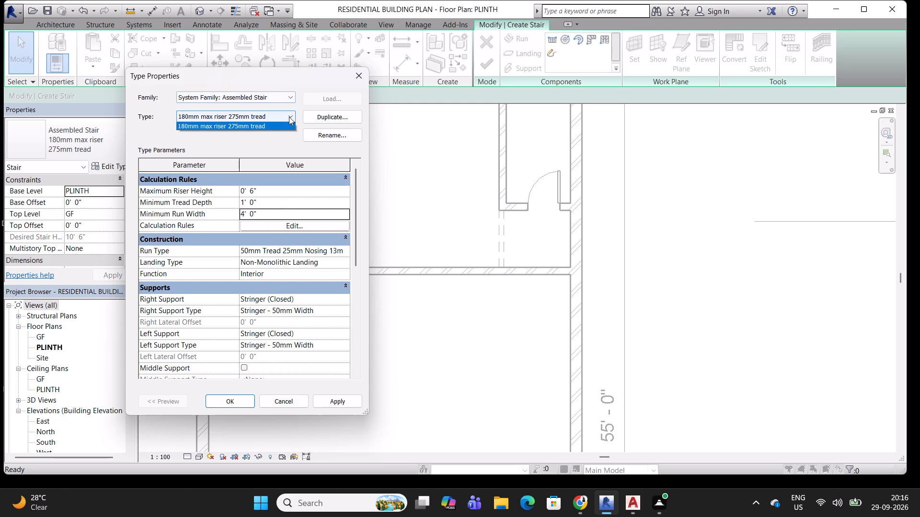
left_click(328, 117)
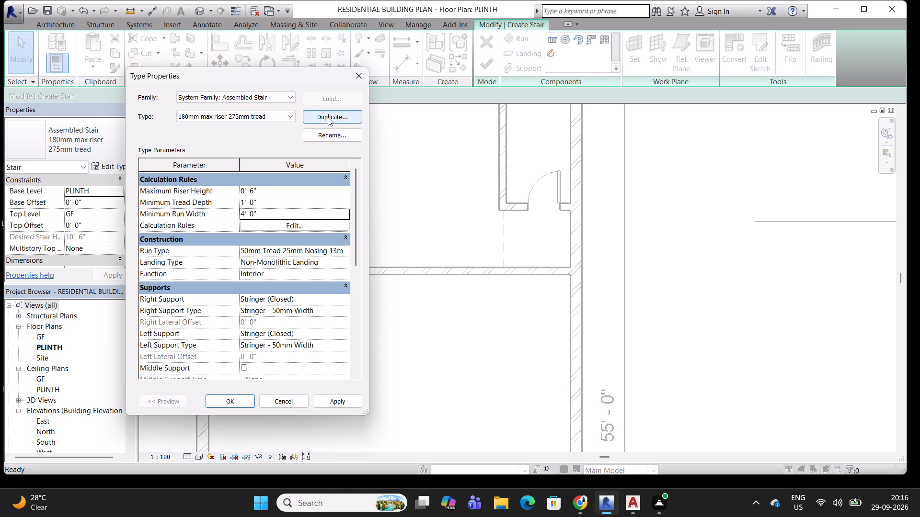
left_click(328, 117)
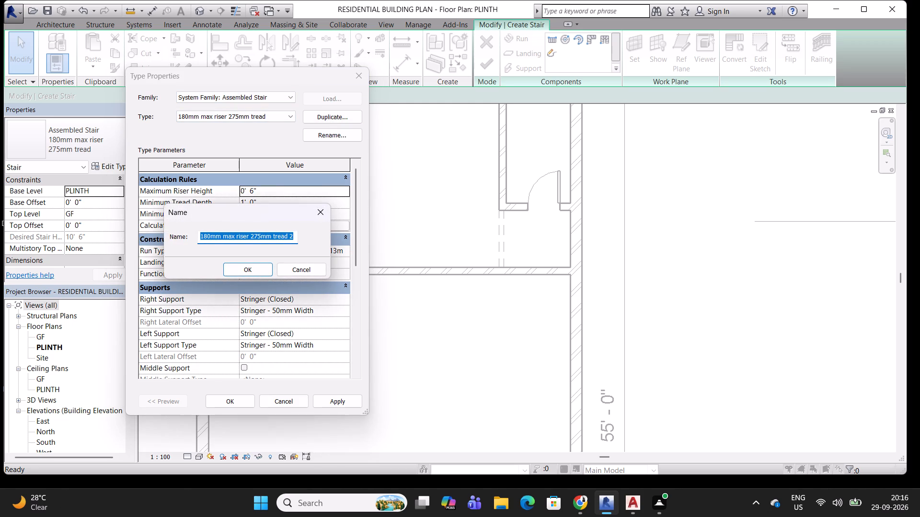
type("6\" 1")
key("apostrophe")
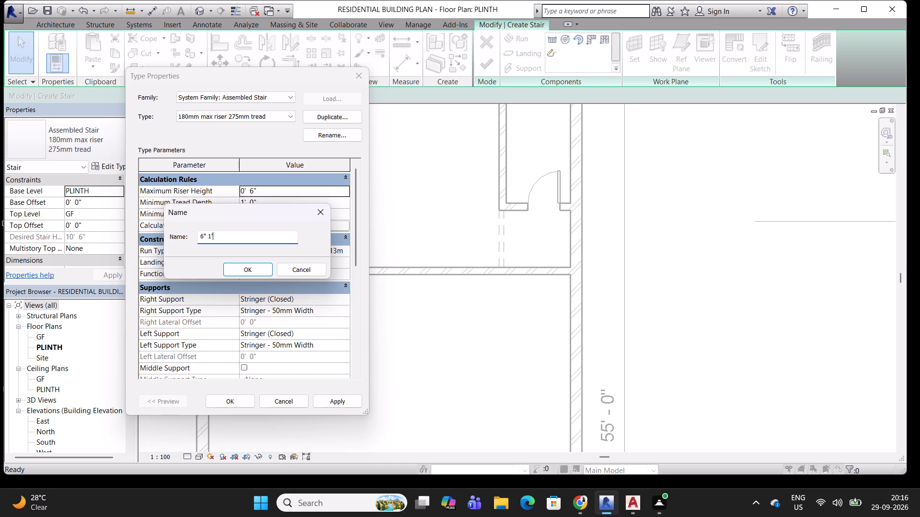
key("space")
left_click(245, 265)
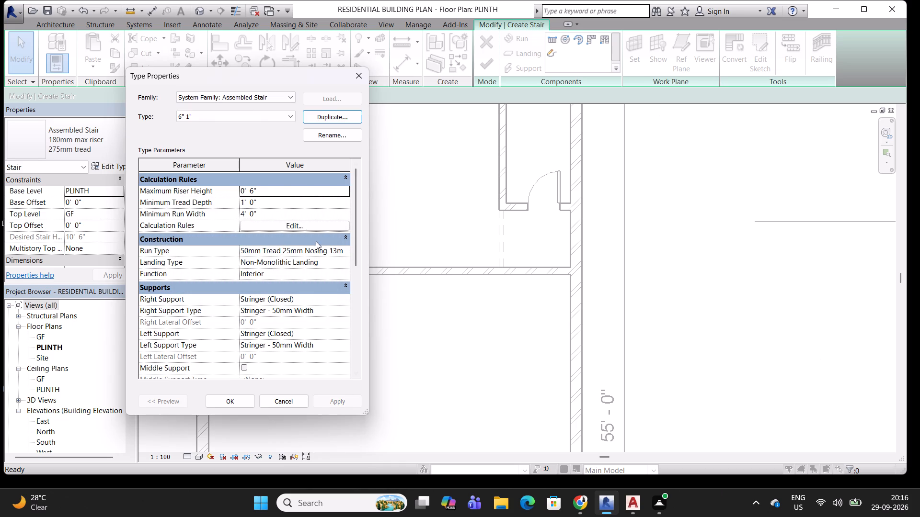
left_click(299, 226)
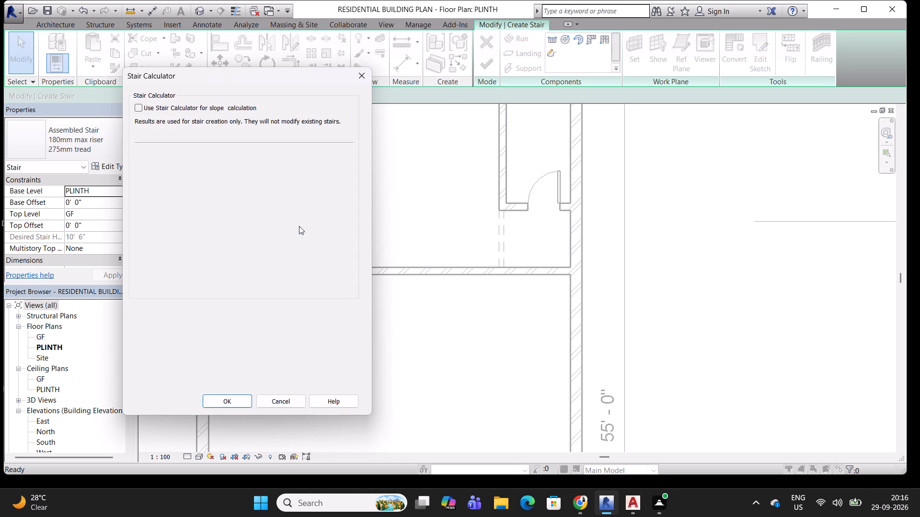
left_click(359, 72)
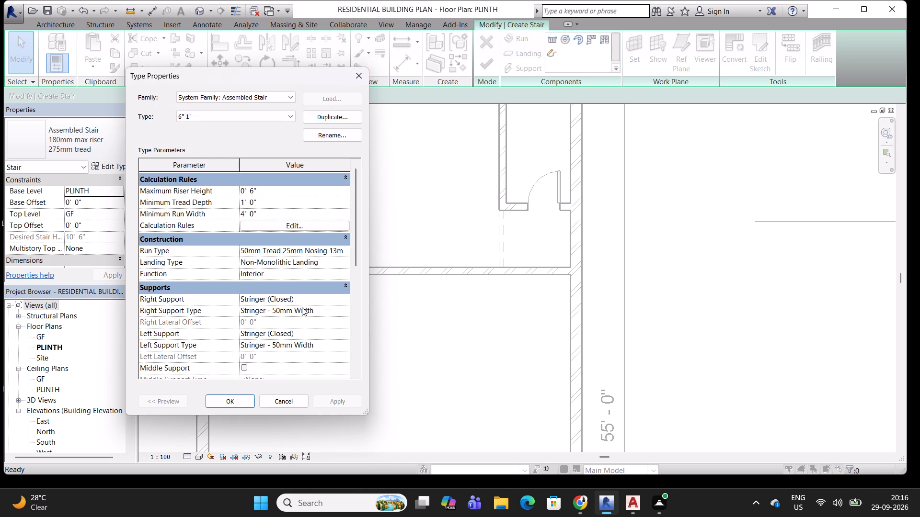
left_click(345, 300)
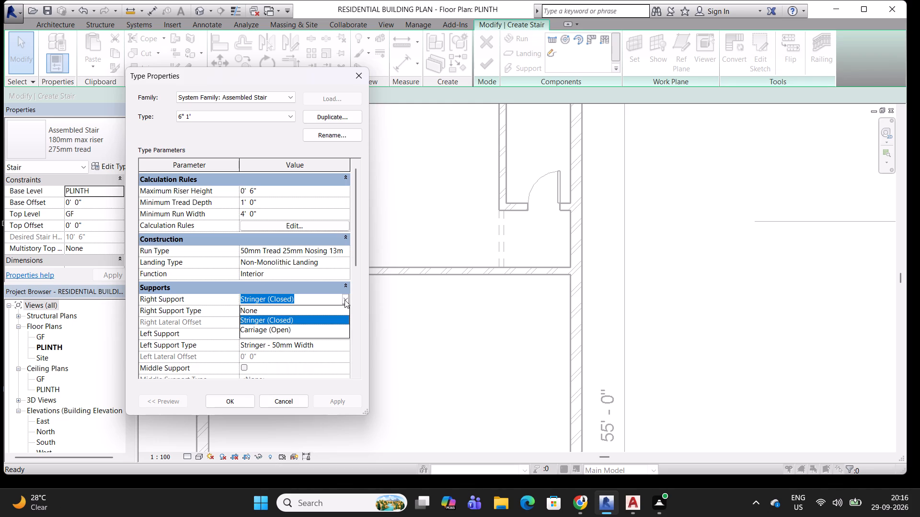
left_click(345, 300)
Open the type properties of the stair's non-monolithic run type for editing.
left_click(347, 251)
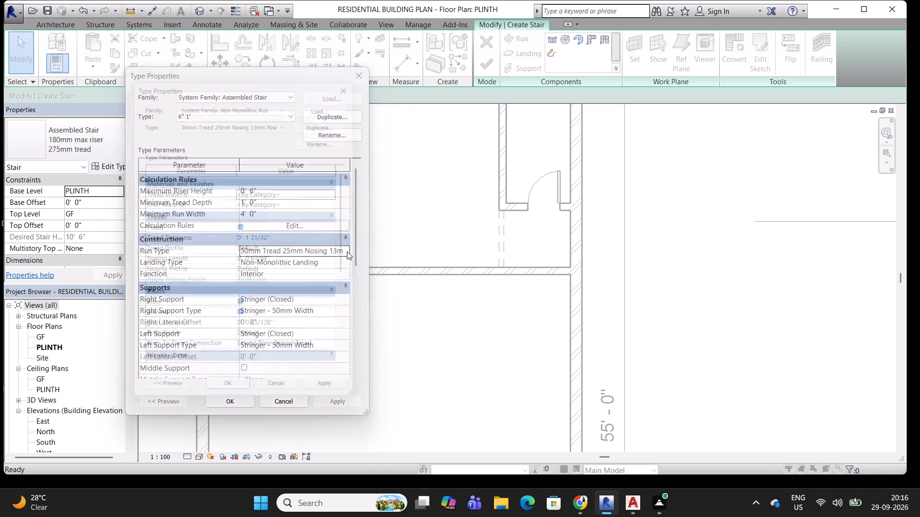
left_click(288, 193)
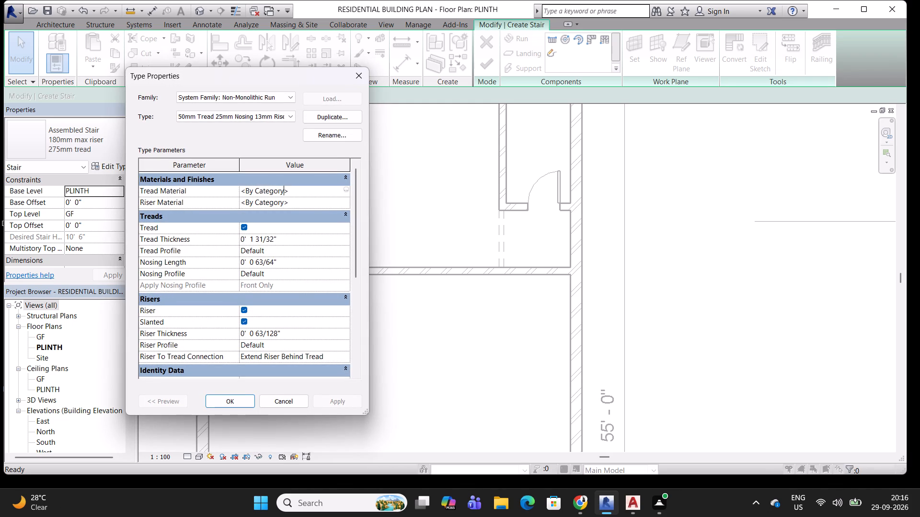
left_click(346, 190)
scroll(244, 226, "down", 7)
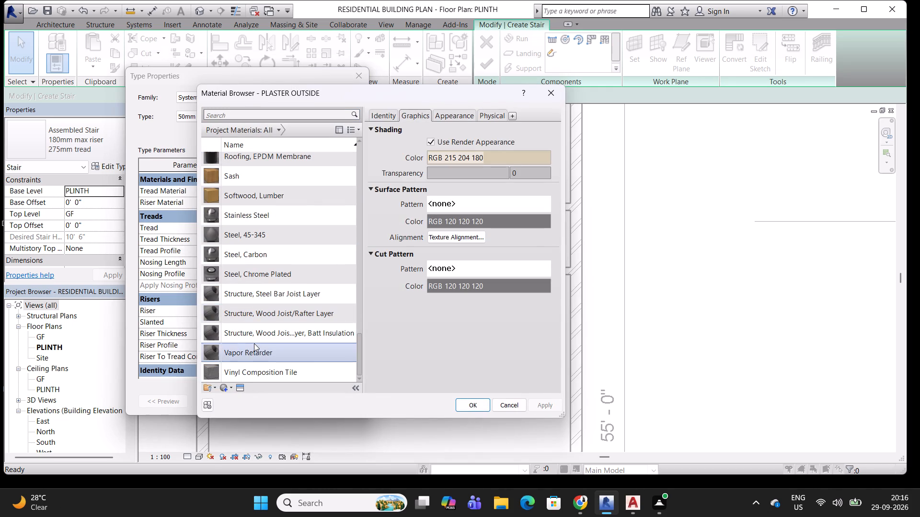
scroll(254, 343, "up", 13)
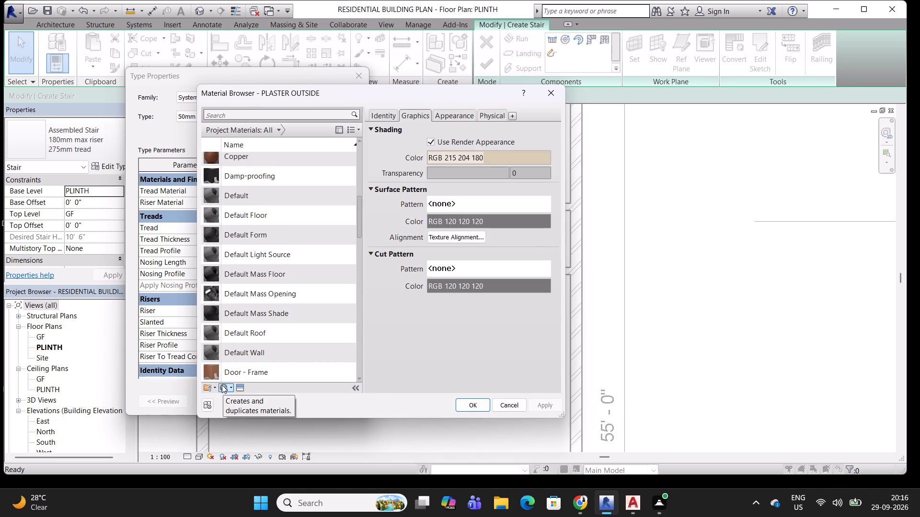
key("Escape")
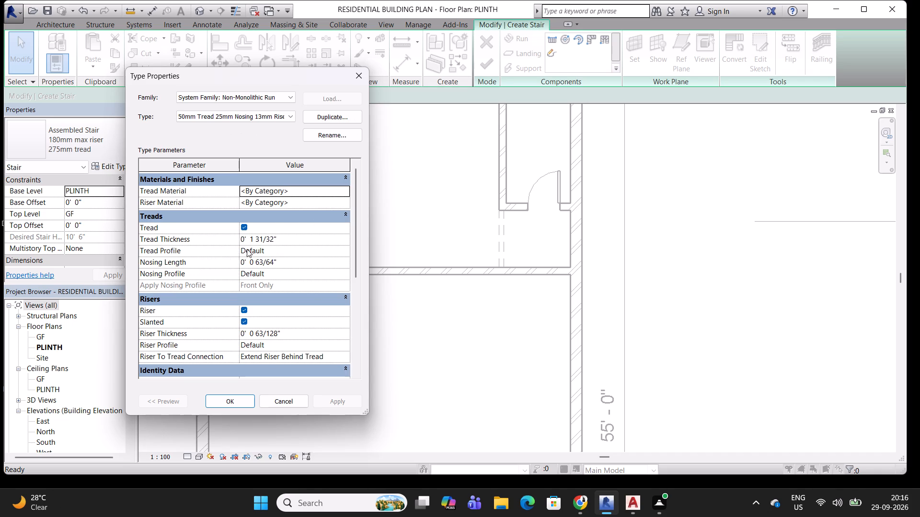
Set the stair run type's tread thickness to 1".
left_click(341, 239)
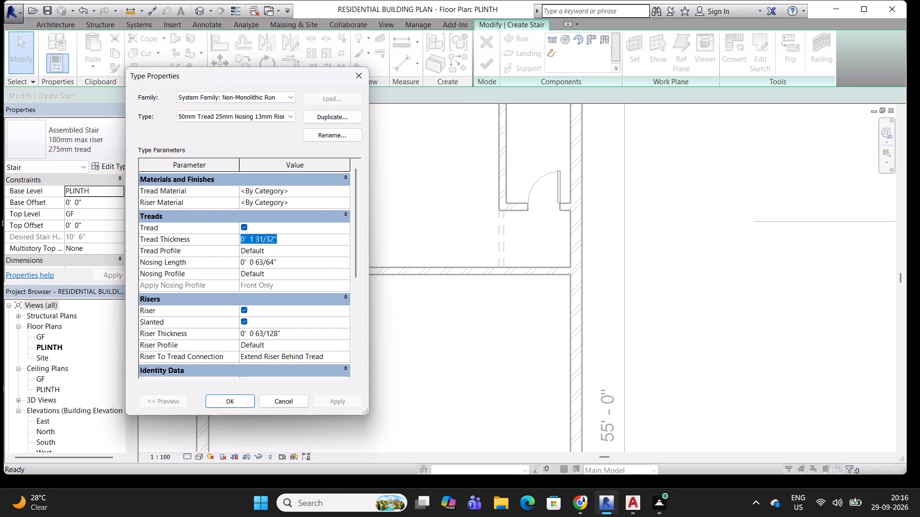
type("1\"")
key("Return")
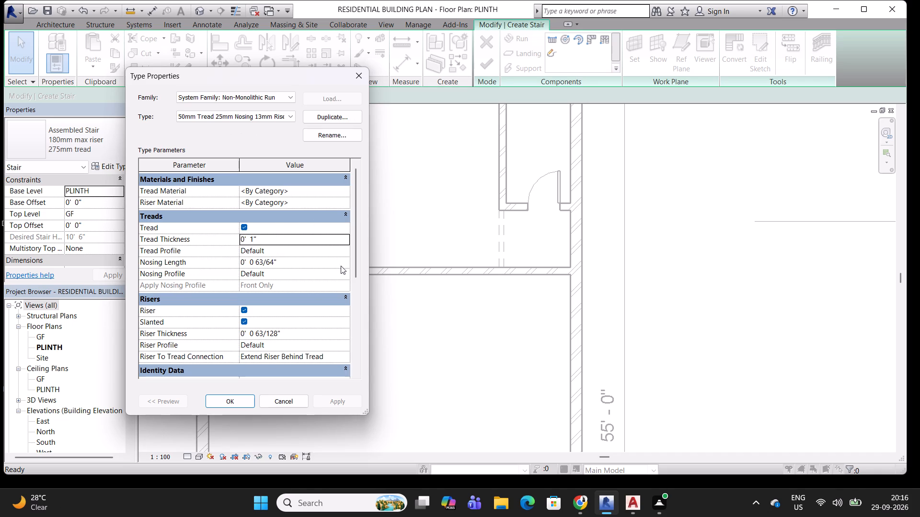
Set the run type's nosing profile to M_Stair Nosing - Radius : 40mm, applied front only, and accept the run and stair type settings.
left_click(342, 251)
left_click(343, 251)
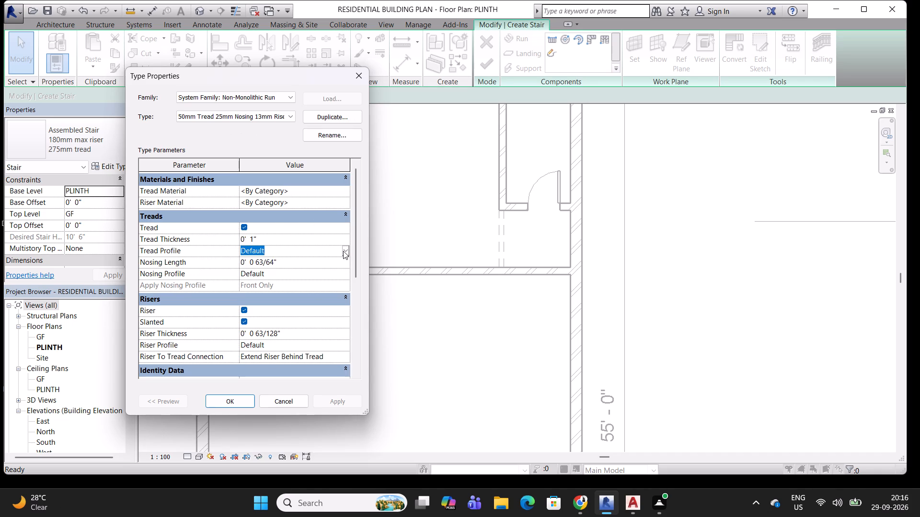
left_click(343, 251)
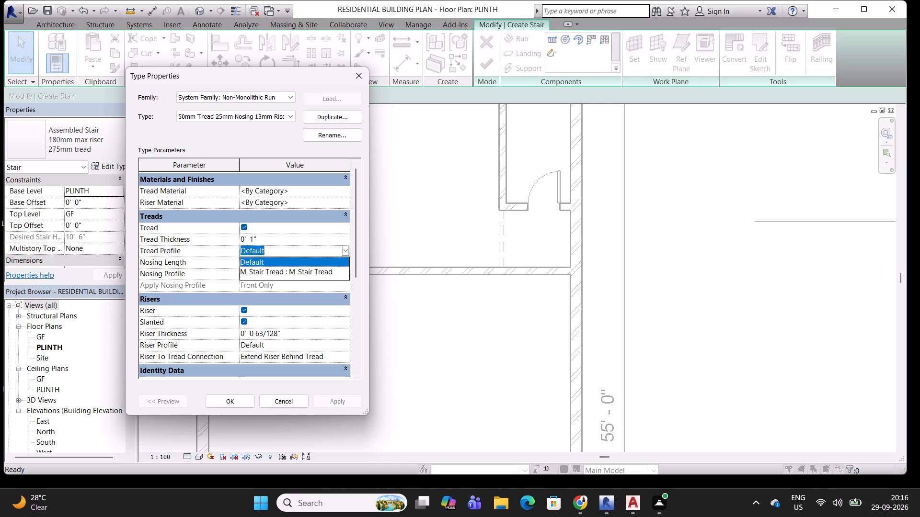
left_click(343, 249)
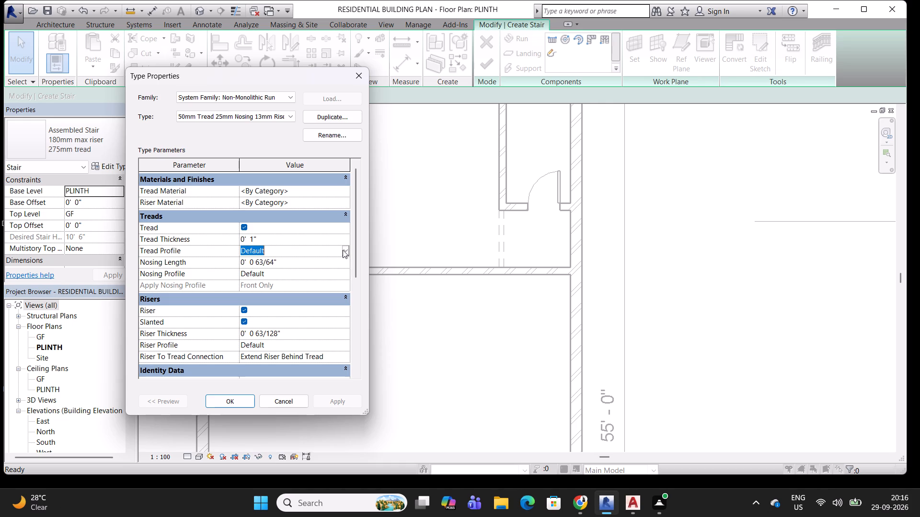
left_click(343, 271)
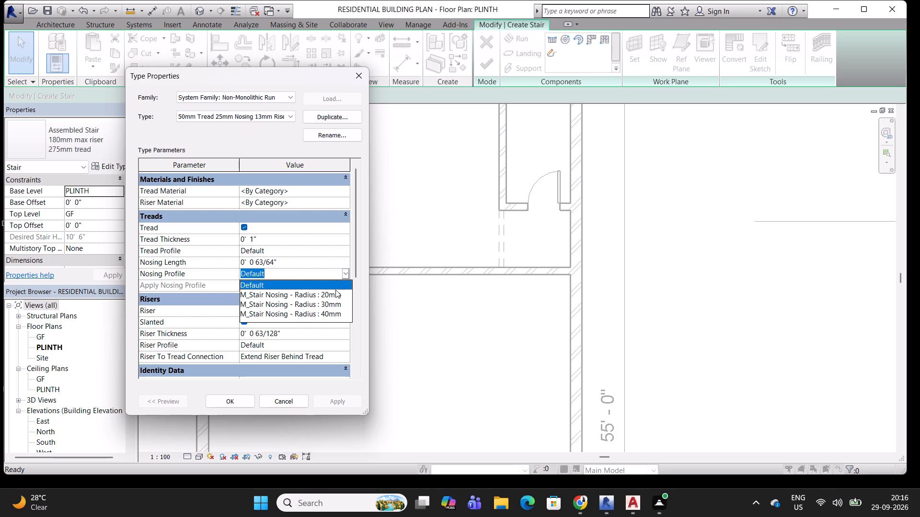
left_click(323, 311)
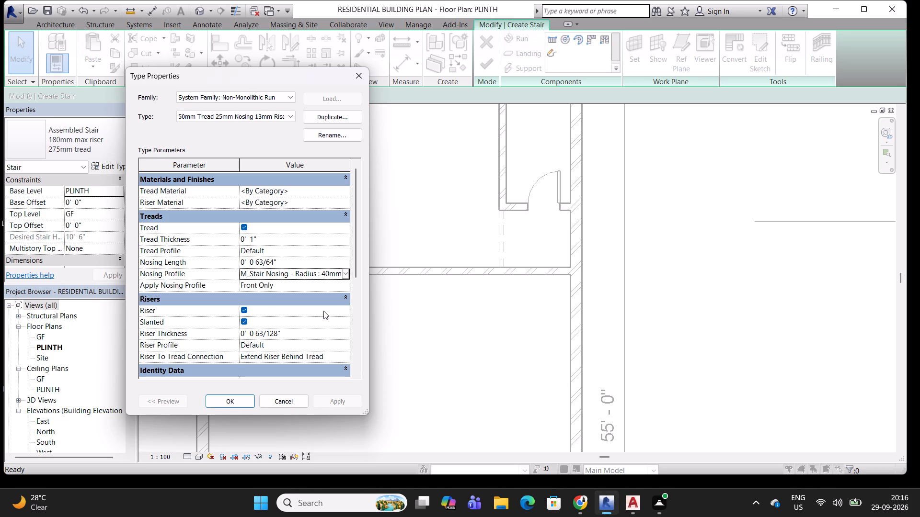
left_click(341, 288)
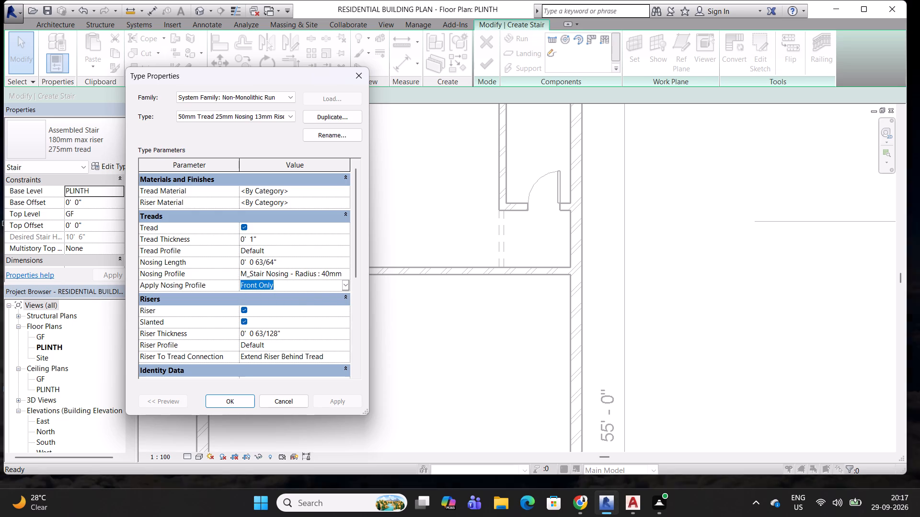
left_click(342, 288)
left_click(345, 284)
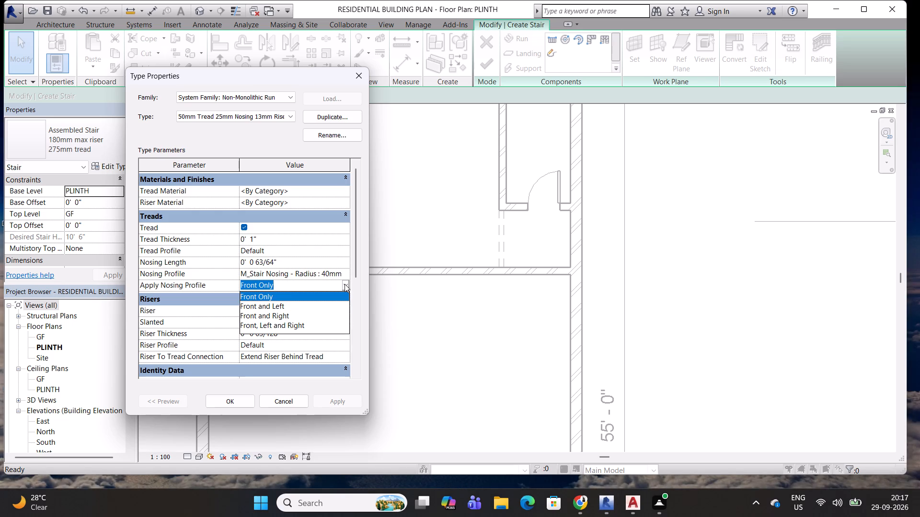
left_click(345, 284)
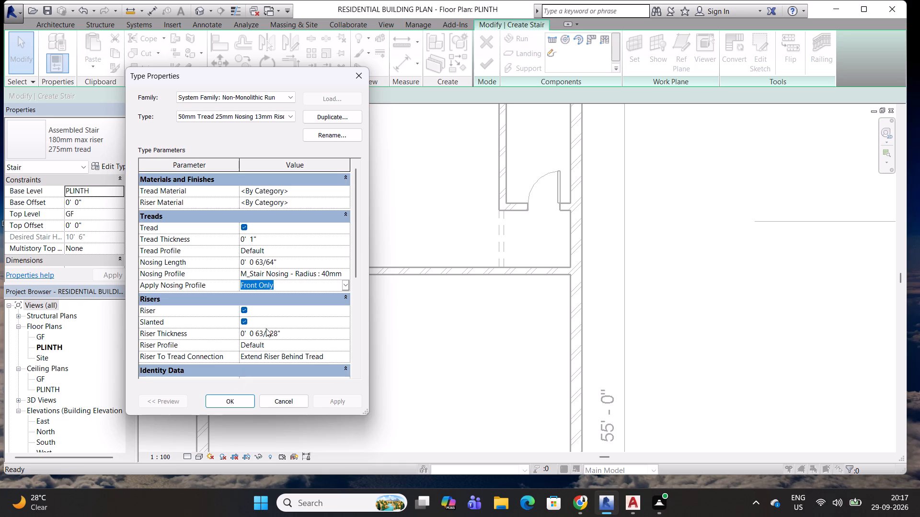
scroll(266, 328, "down", 5)
scroll(268, 328, "up", 3)
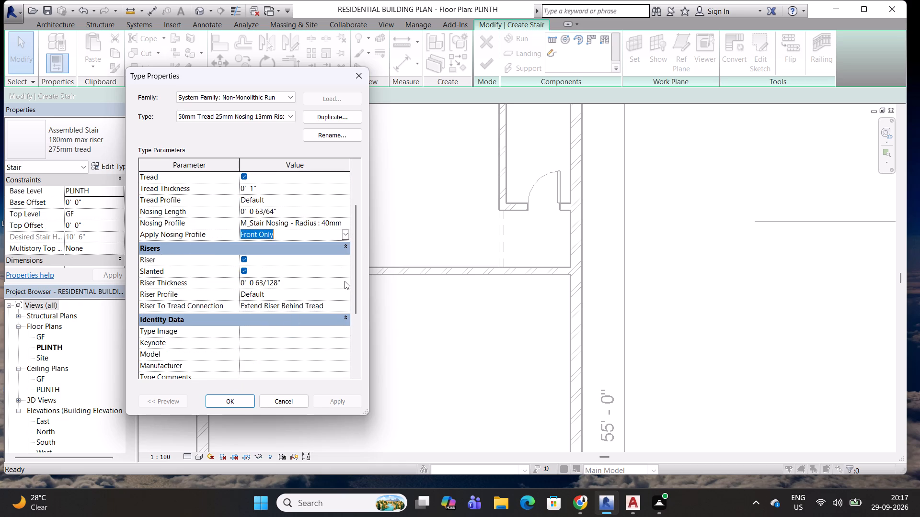
left_click(345, 281)
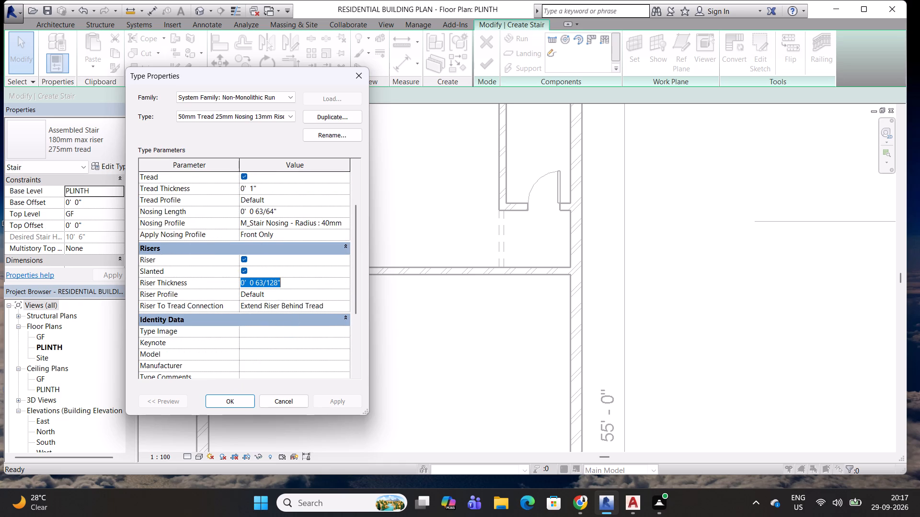
scroll(345, 281, "up", 3)
left_click(231, 401)
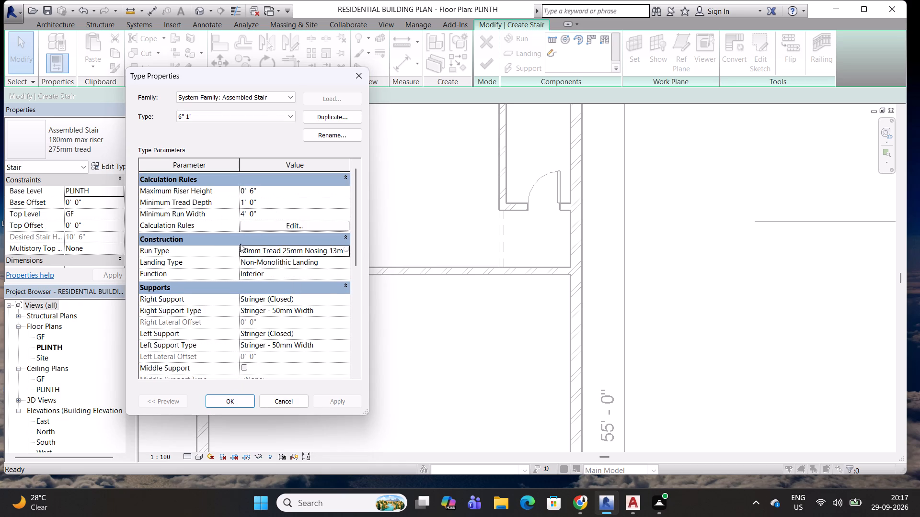
left_click(242, 398)
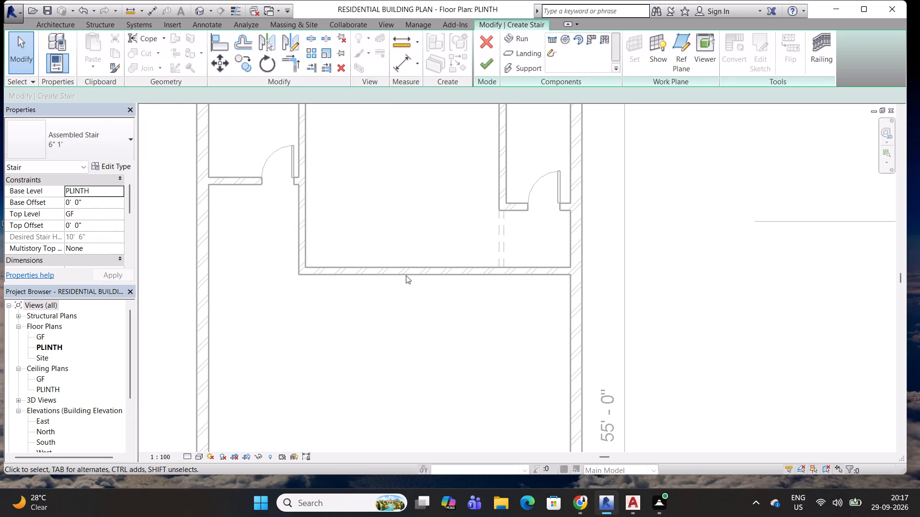
Draw the first 6" 1' stair run 9' long eastward along the south face of the 115 mm wall, aligned by its exterior left support.
left_click(42, 140)
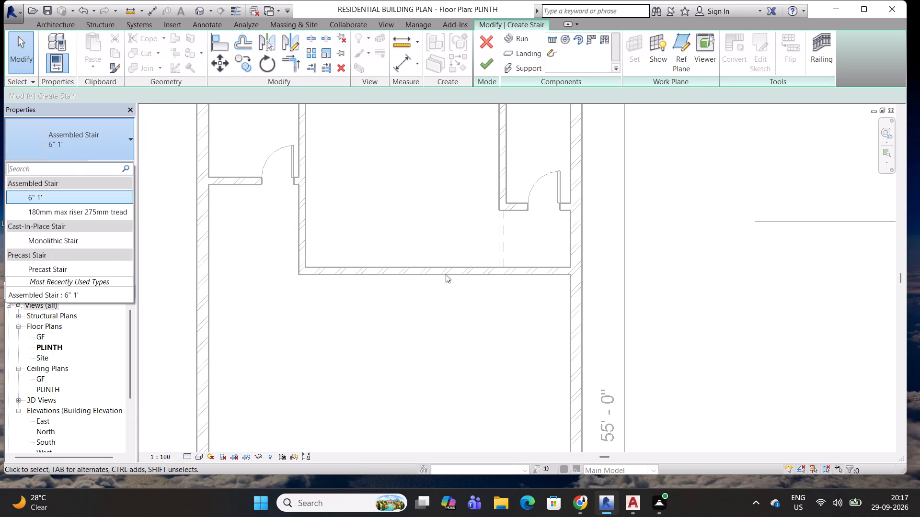
left_click(45, 198)
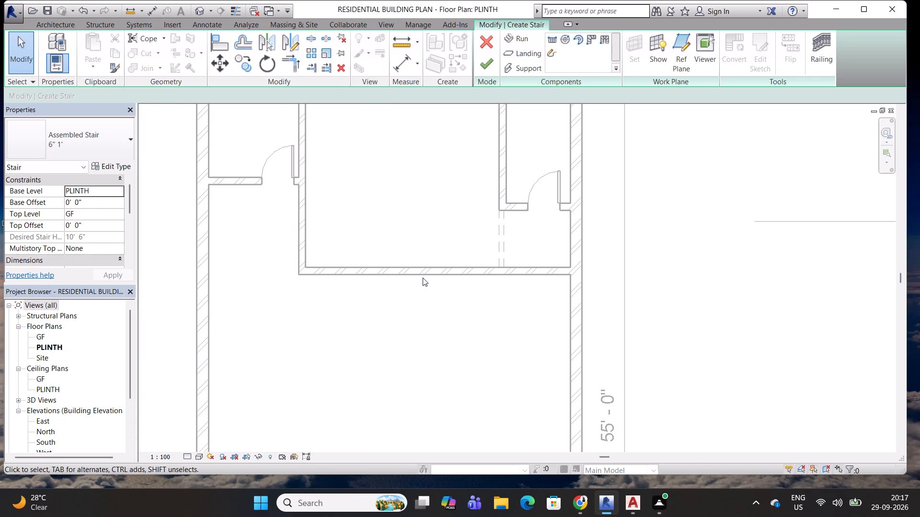
left_click(551, 45)
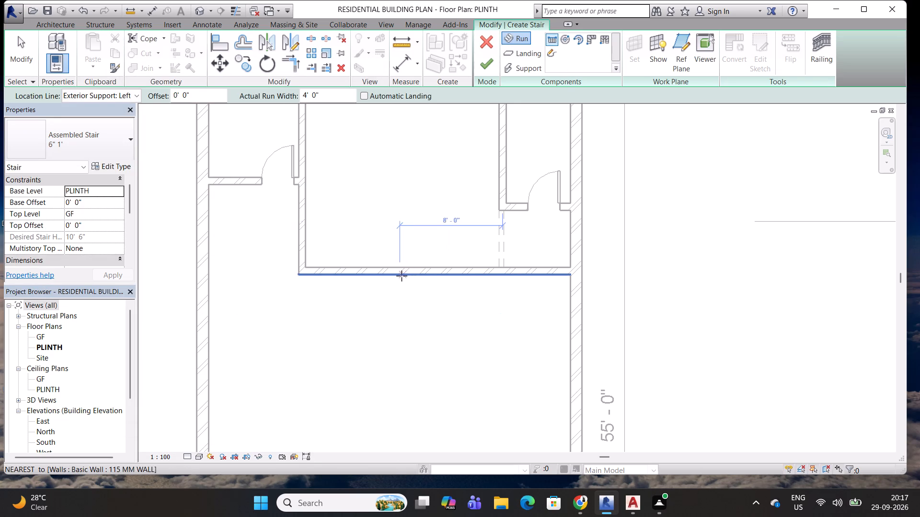
left_click(399, 276)
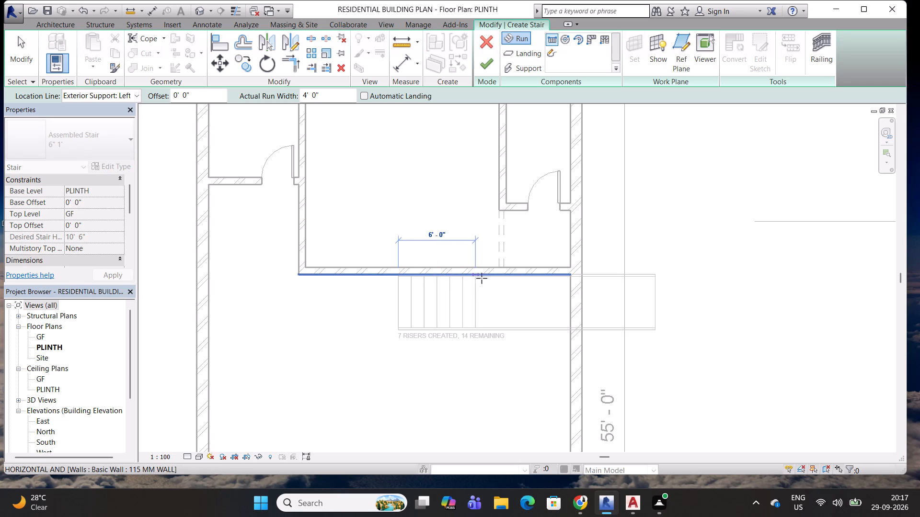
left_click(518, 279)
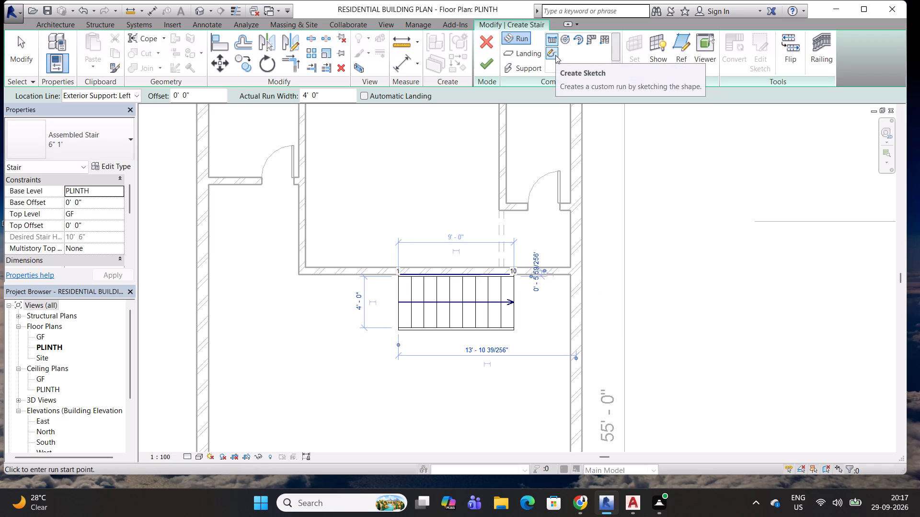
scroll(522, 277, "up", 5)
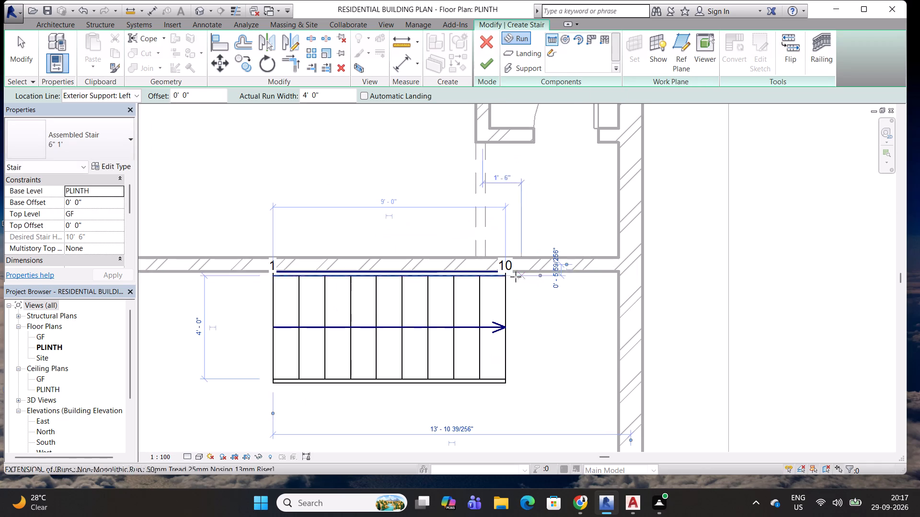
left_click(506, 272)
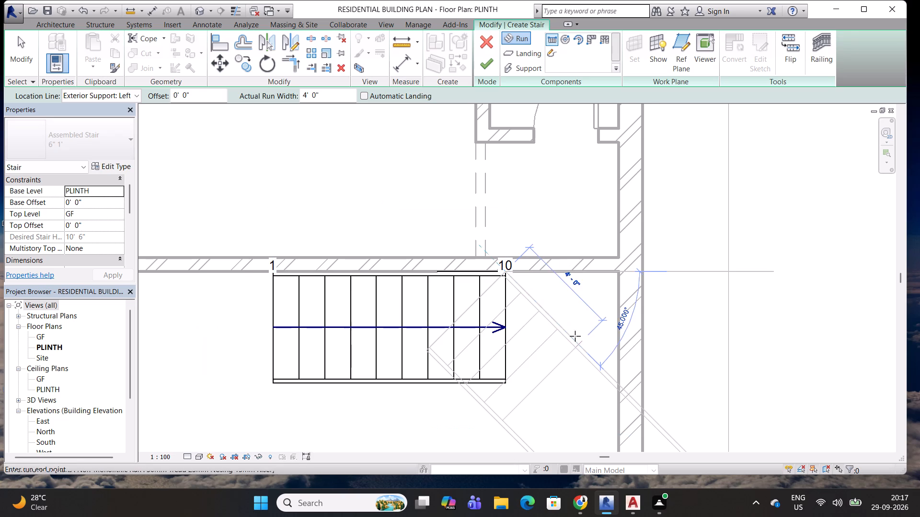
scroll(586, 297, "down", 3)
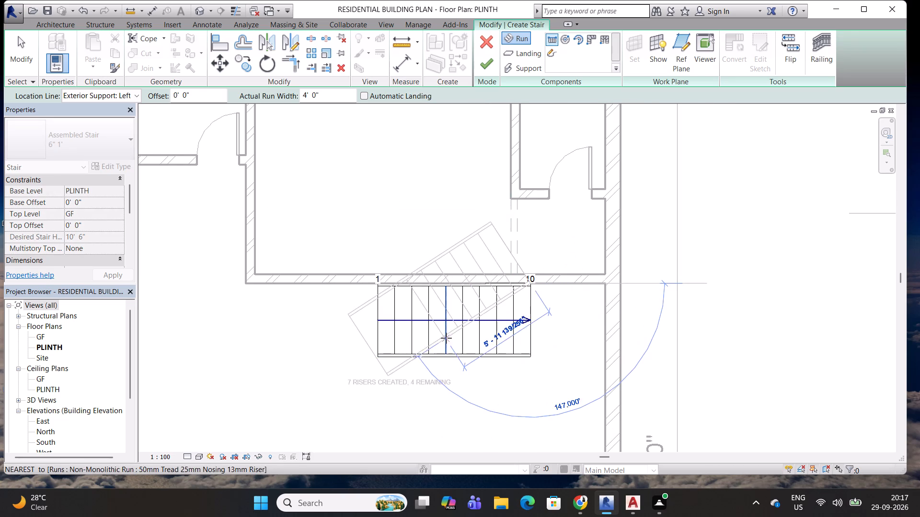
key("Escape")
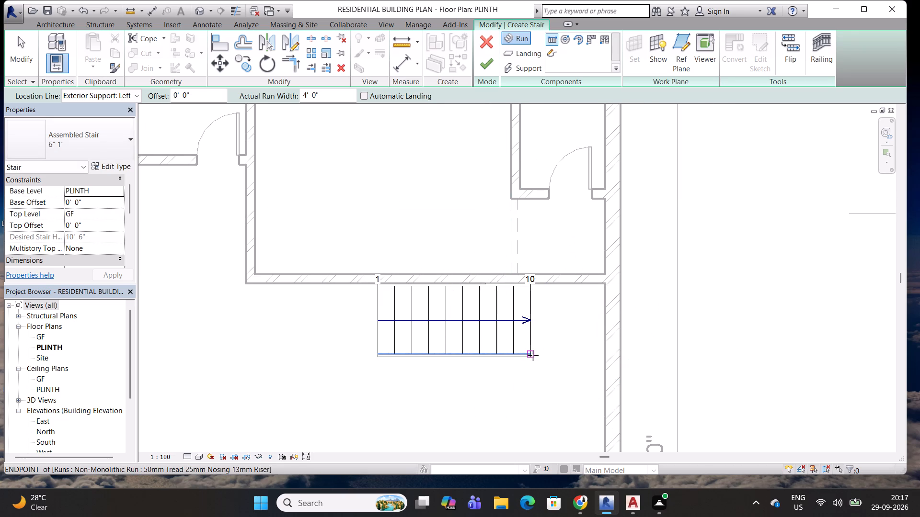
Draw a parallel 9' return run westward from the first run's southeast corner, with the location line at Exterior Support: Right.
left_click(533, 355)
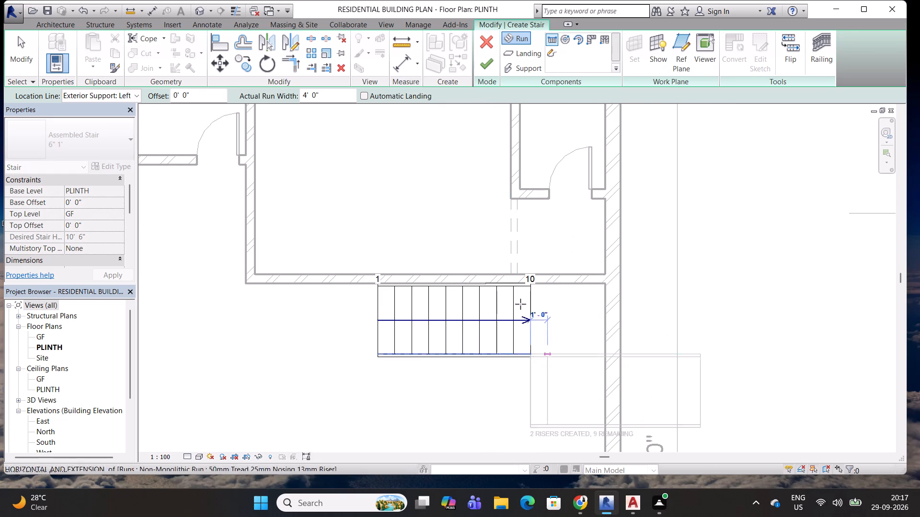
left_click(138, 93)
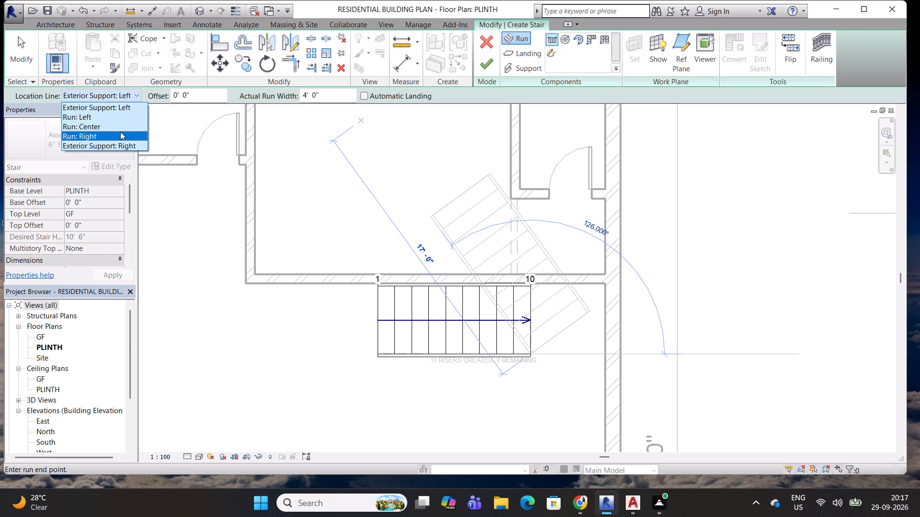
left_click(116, 144)
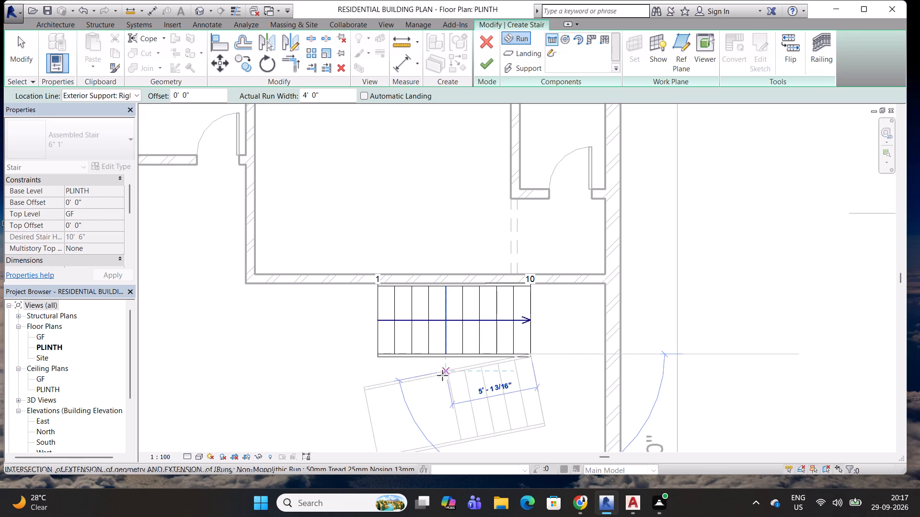
left_click(380, 359)
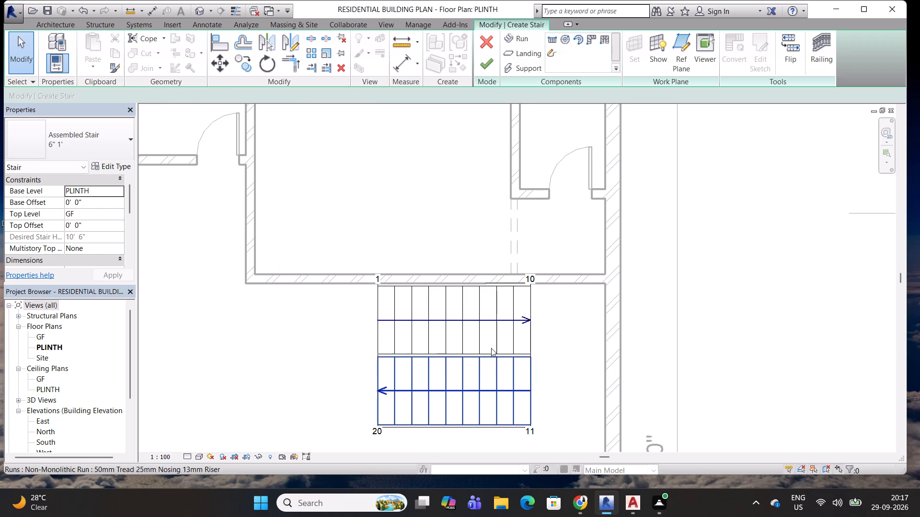
Sketch a rectangular landing about 4' 5" by 8' 6" between the runs' east ends and the east wall, and finish the stair.
scroll(587, 327, "down", 1)
middle_click_drag(586, 327, 533, 314)
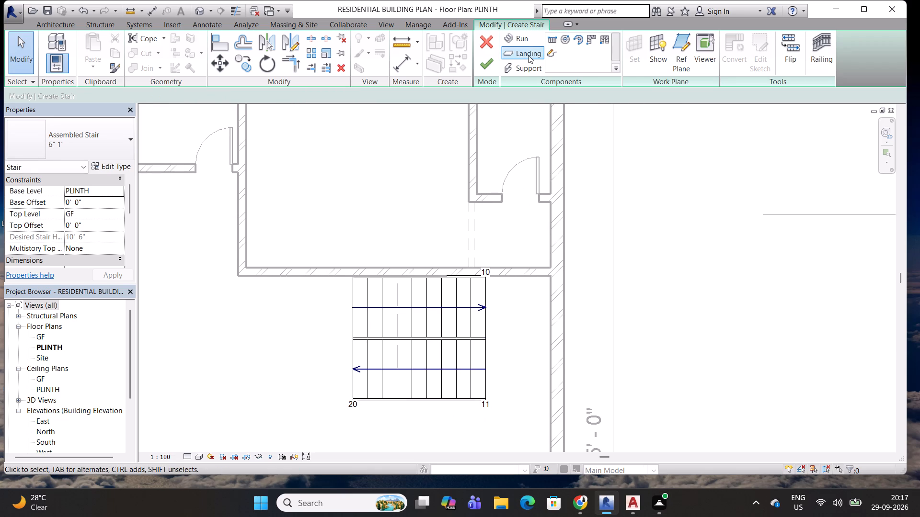
left_click(519, 56)
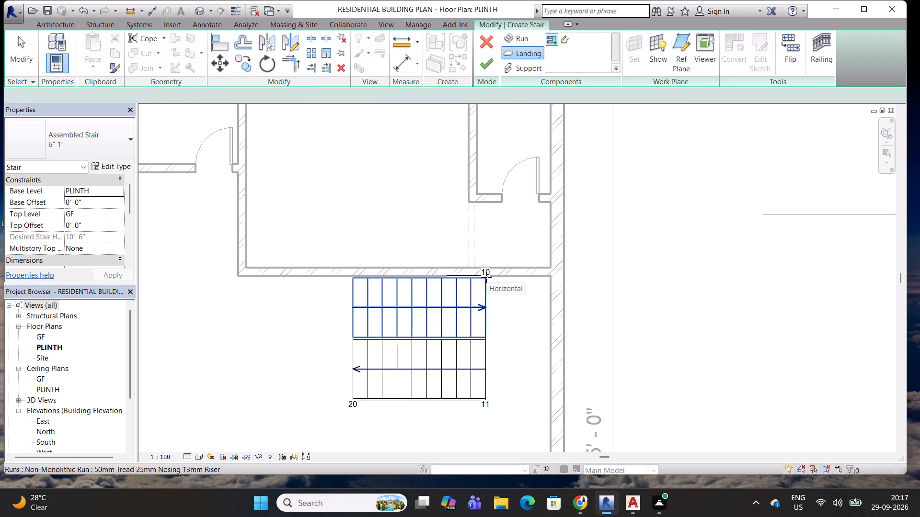
left_click(485, 278)
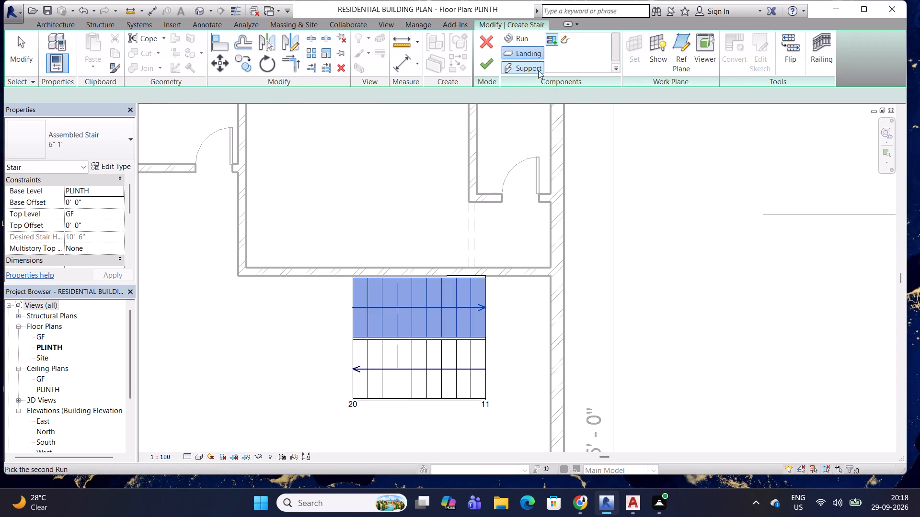
left_click(563, 39)
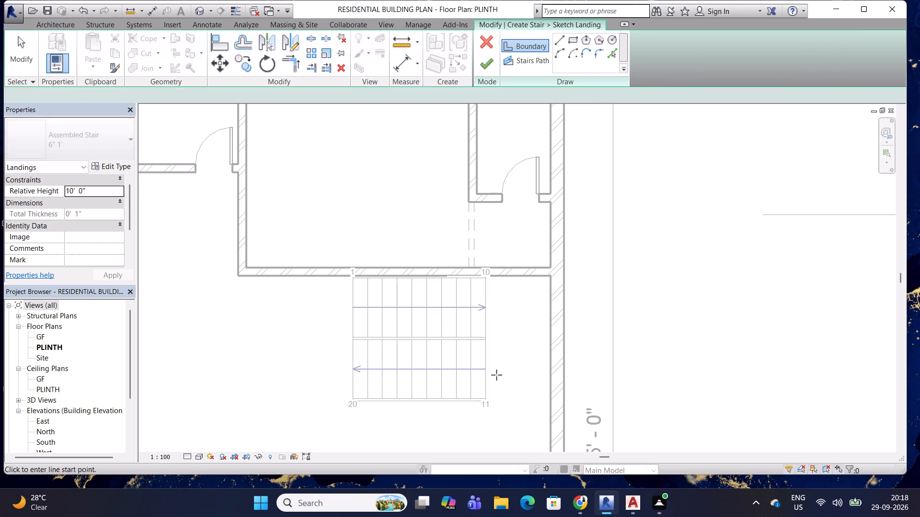
left_click(486, 402)
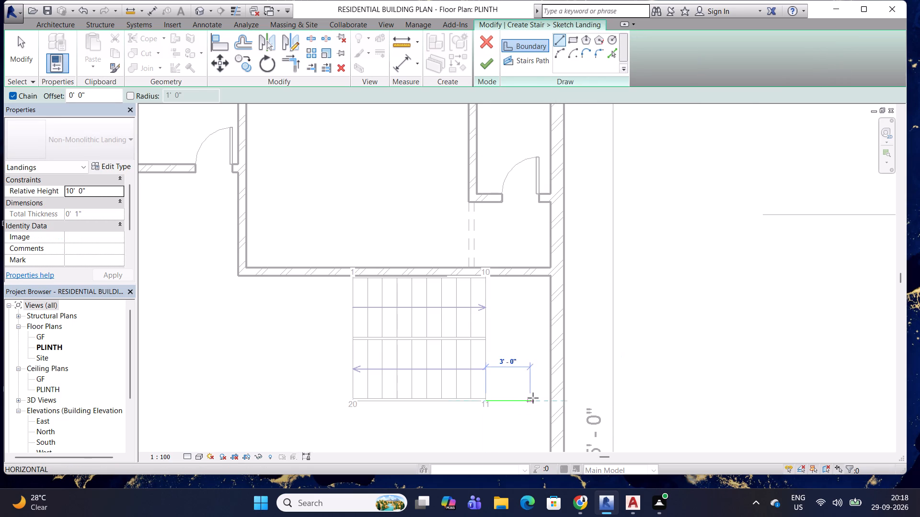
left_click(548, 399)
left_click(551, 276)
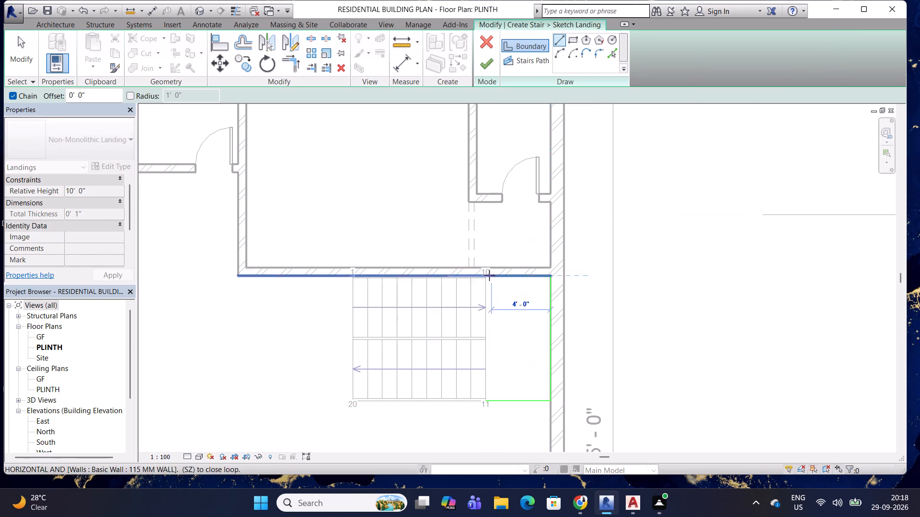
left_click(485, 275)
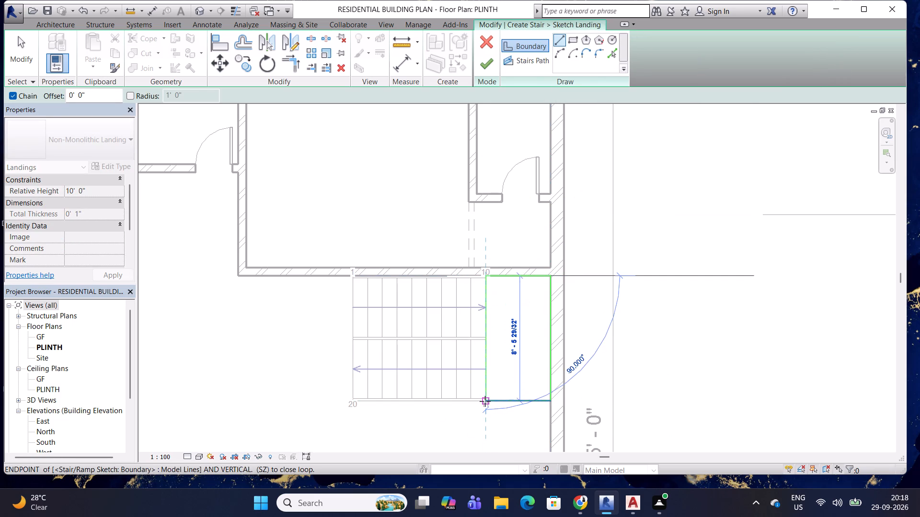
left_click(485, 401)
left_click(483, 62)
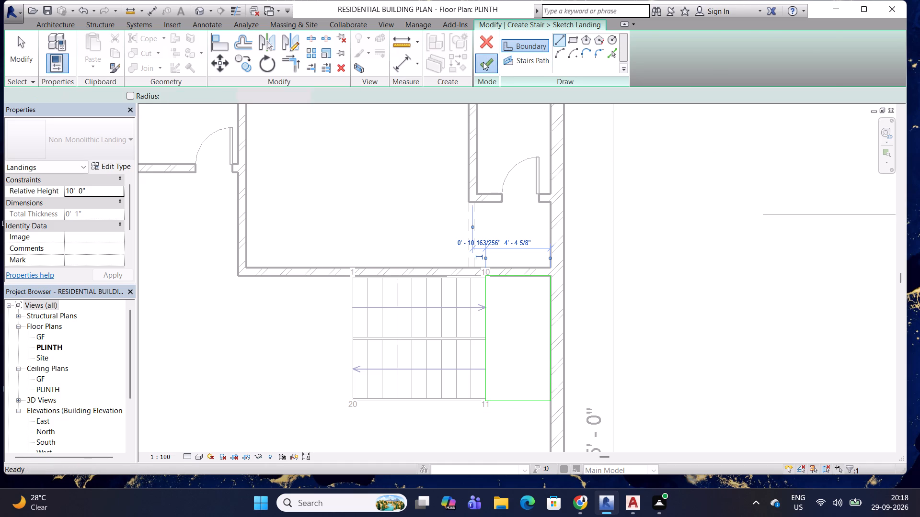
left_click(489, 57)
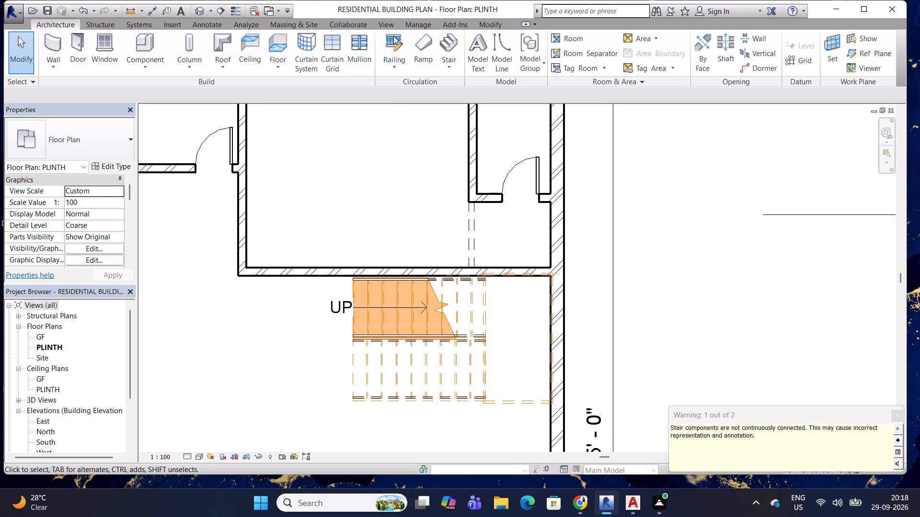
Undo the finished stair, its sketched landing and both 9' runs, staying in stair creation.
key("ctrl+z")
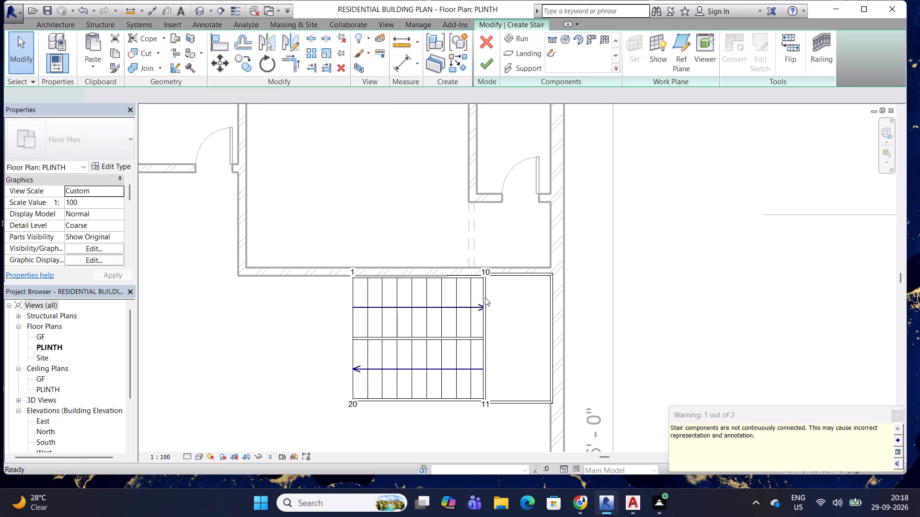
key("ctrl+z")
key("ctrl+z")
key("ctrl+z")
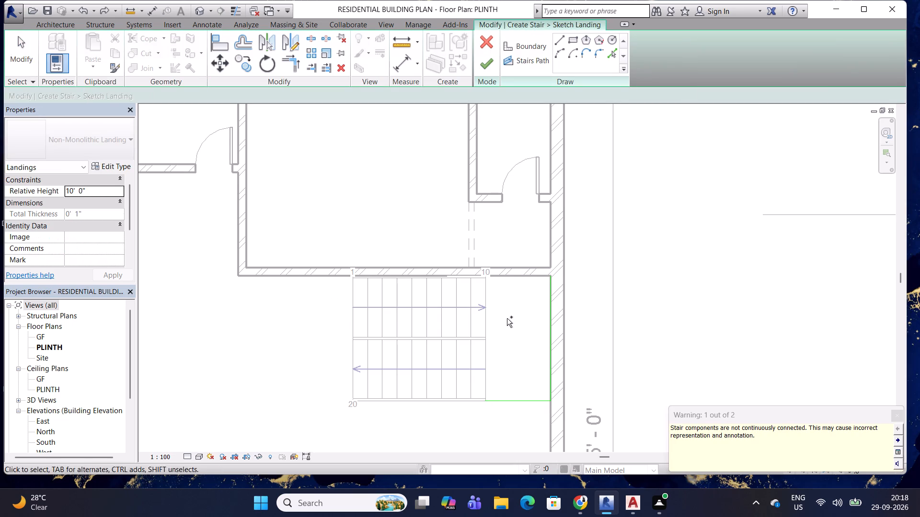
key("ctrl+z")
key("ctrl+z")
key("ctrl+z")
key("ctrl+z")
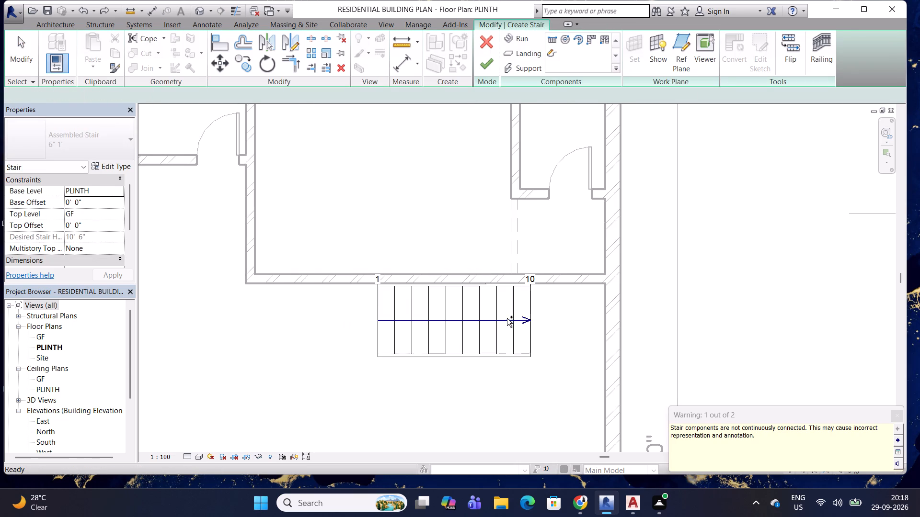
key("ctrl+z")
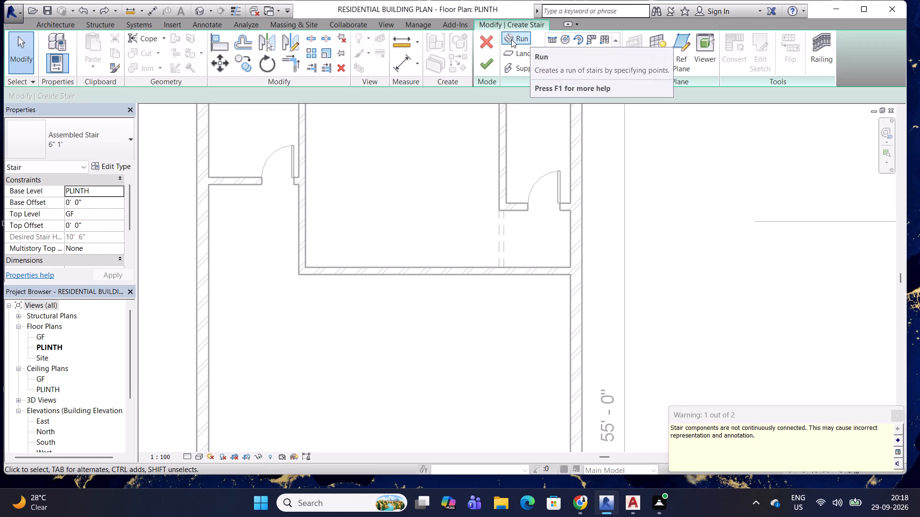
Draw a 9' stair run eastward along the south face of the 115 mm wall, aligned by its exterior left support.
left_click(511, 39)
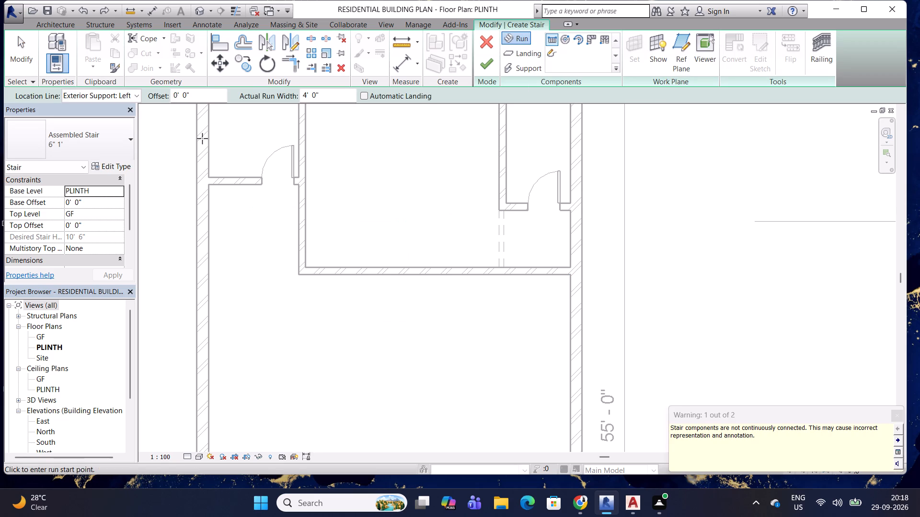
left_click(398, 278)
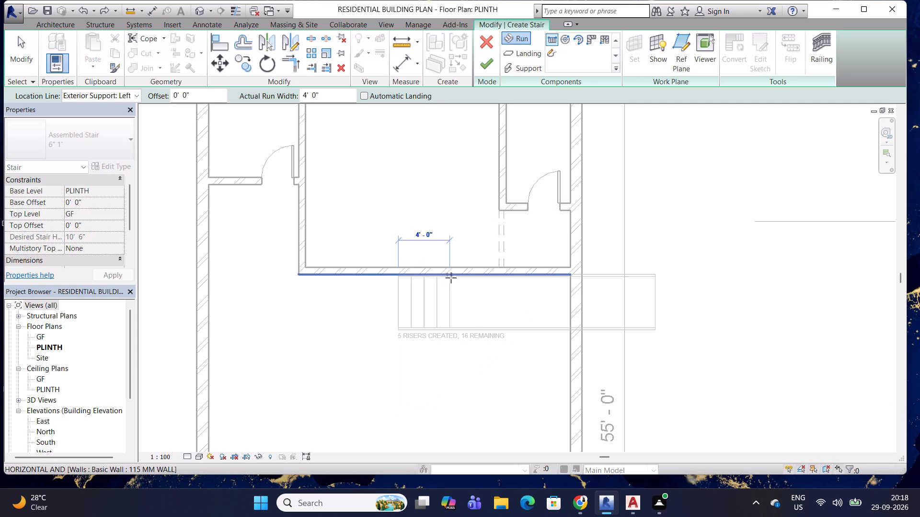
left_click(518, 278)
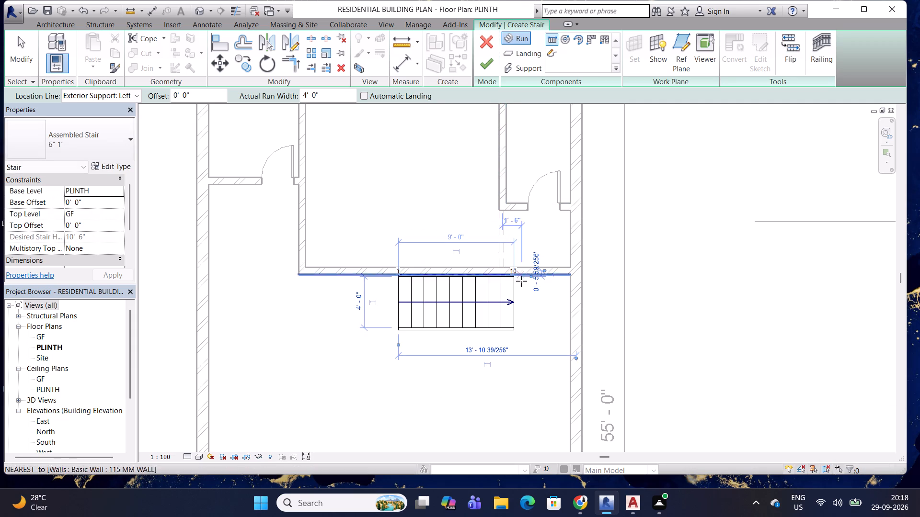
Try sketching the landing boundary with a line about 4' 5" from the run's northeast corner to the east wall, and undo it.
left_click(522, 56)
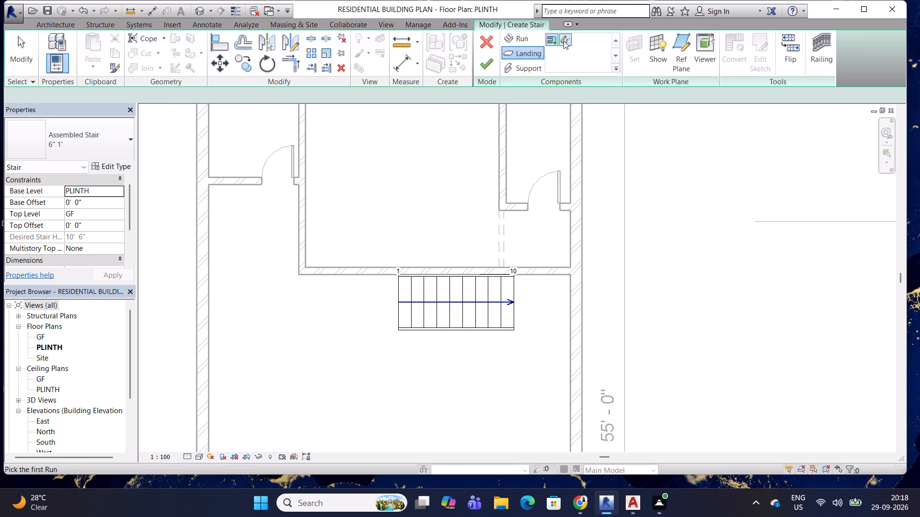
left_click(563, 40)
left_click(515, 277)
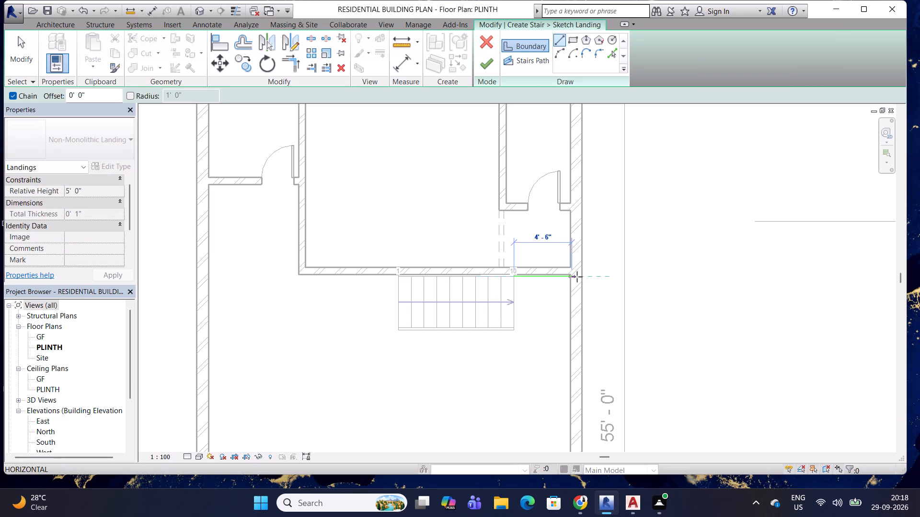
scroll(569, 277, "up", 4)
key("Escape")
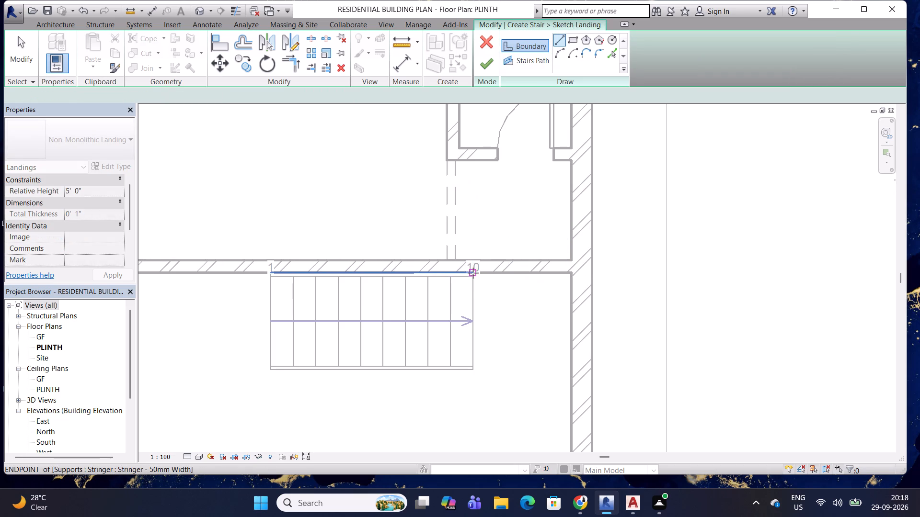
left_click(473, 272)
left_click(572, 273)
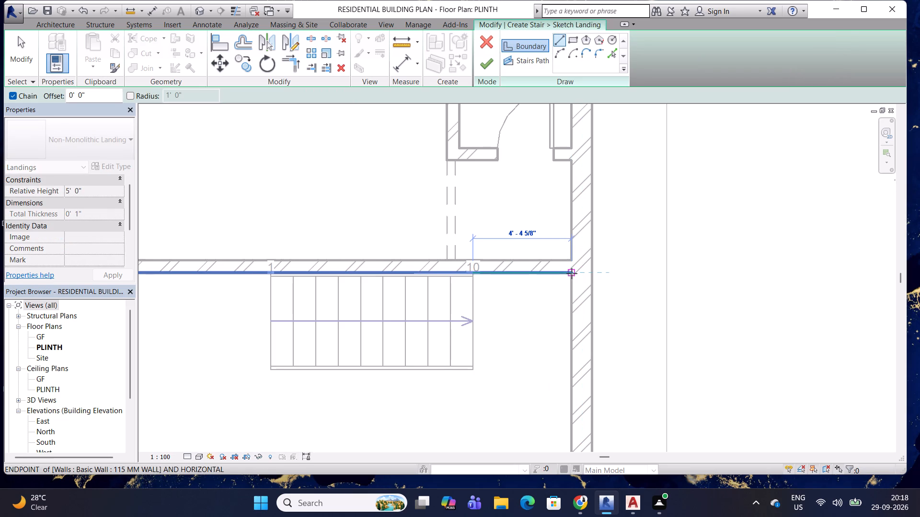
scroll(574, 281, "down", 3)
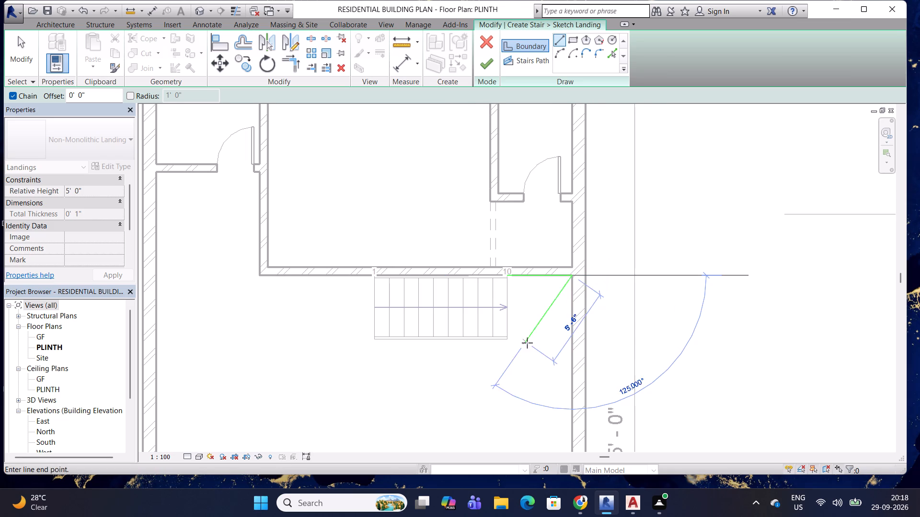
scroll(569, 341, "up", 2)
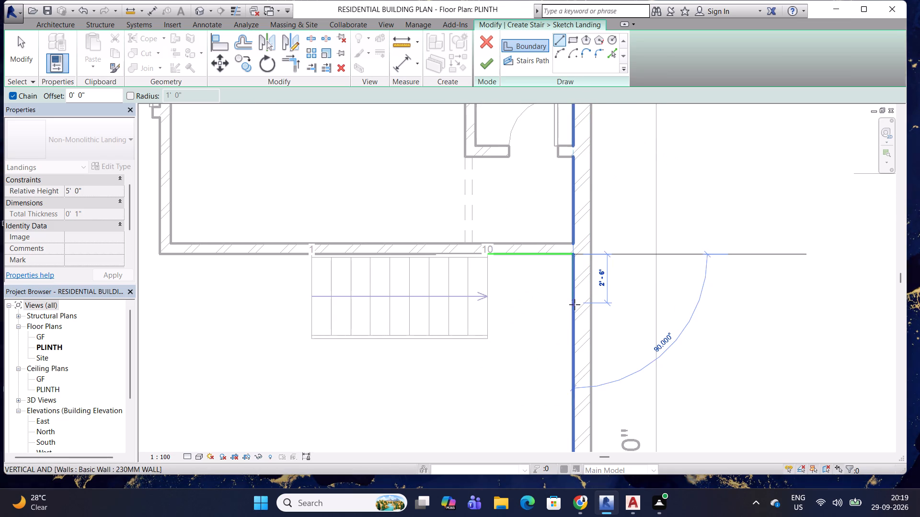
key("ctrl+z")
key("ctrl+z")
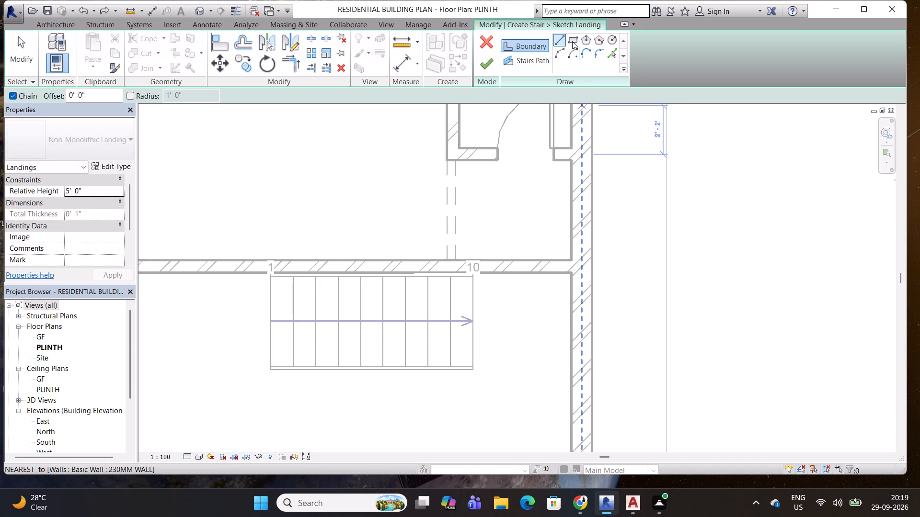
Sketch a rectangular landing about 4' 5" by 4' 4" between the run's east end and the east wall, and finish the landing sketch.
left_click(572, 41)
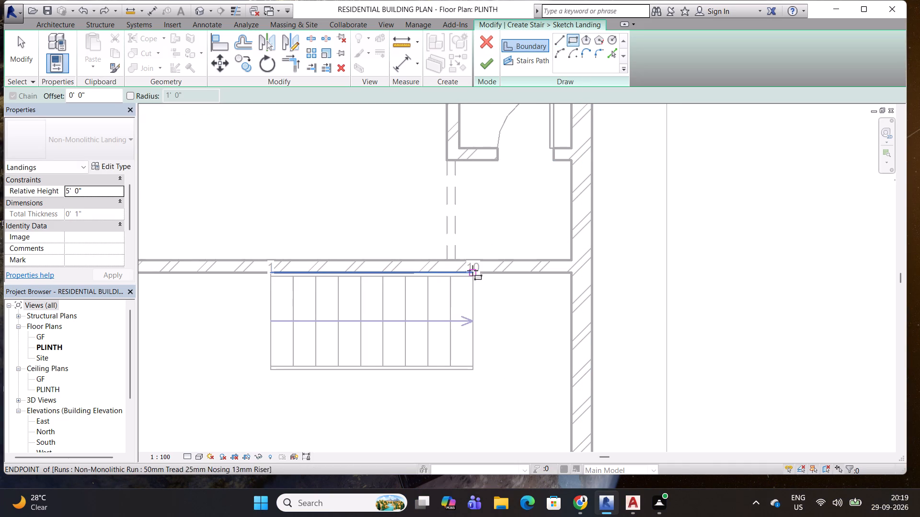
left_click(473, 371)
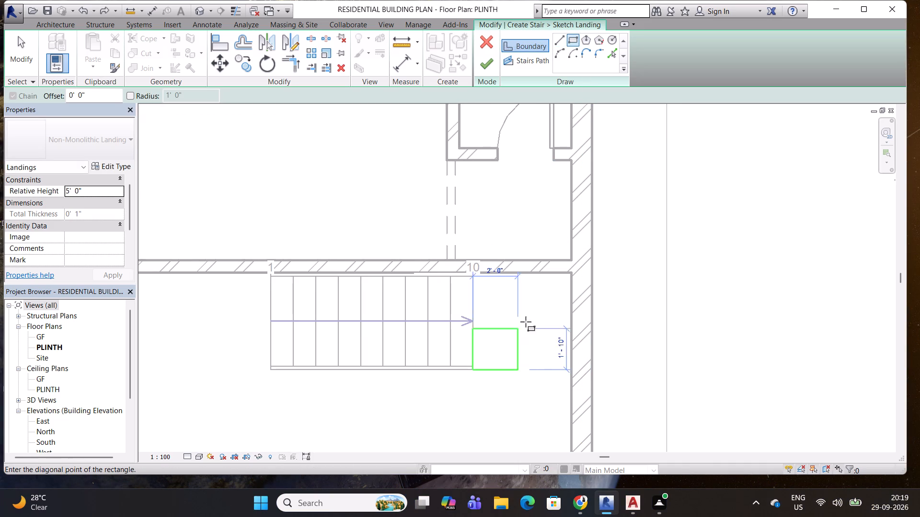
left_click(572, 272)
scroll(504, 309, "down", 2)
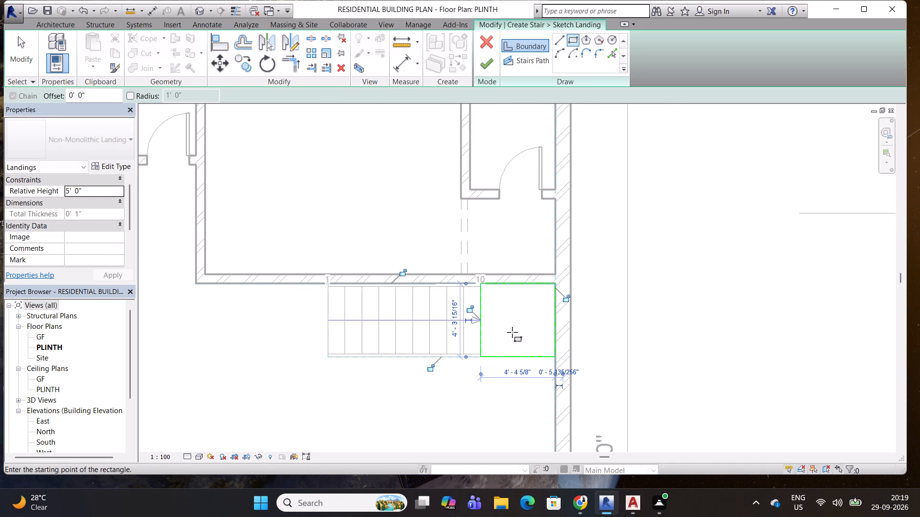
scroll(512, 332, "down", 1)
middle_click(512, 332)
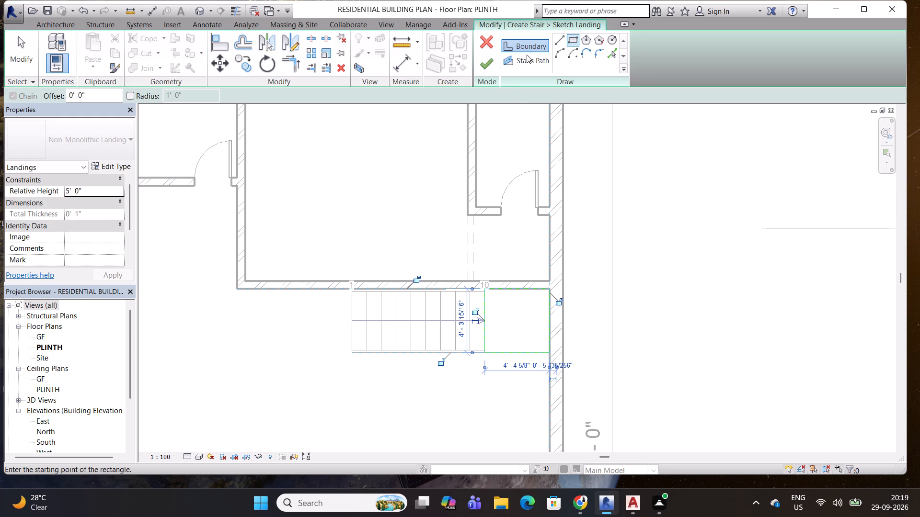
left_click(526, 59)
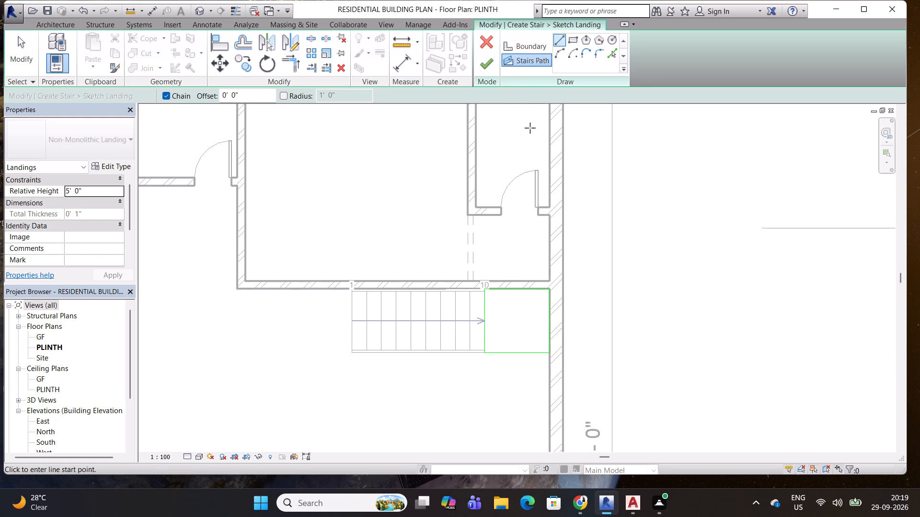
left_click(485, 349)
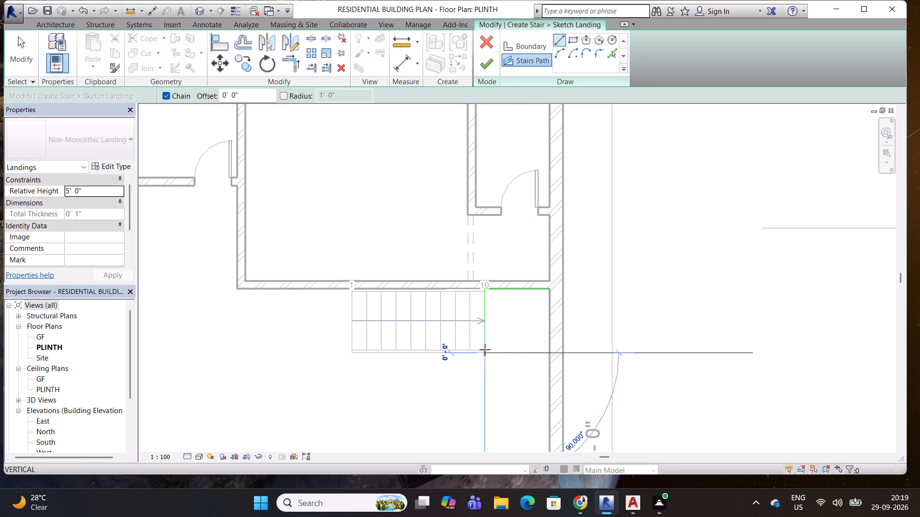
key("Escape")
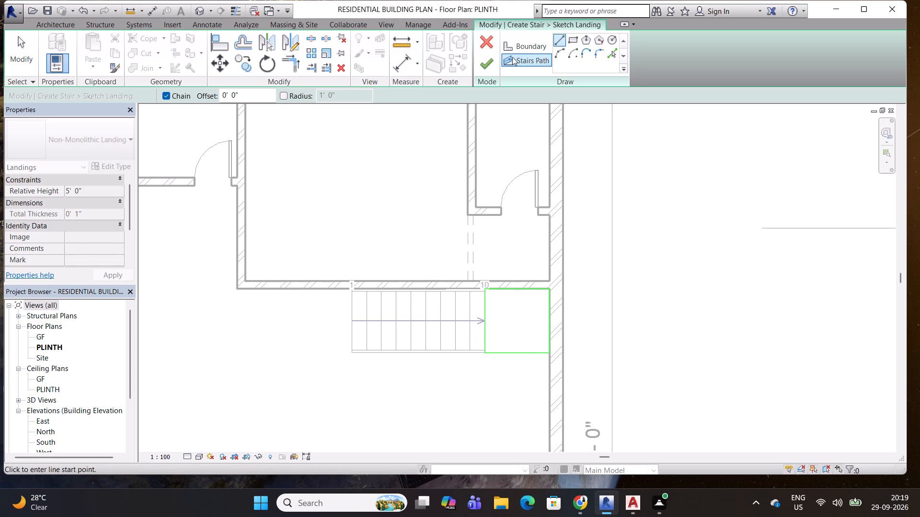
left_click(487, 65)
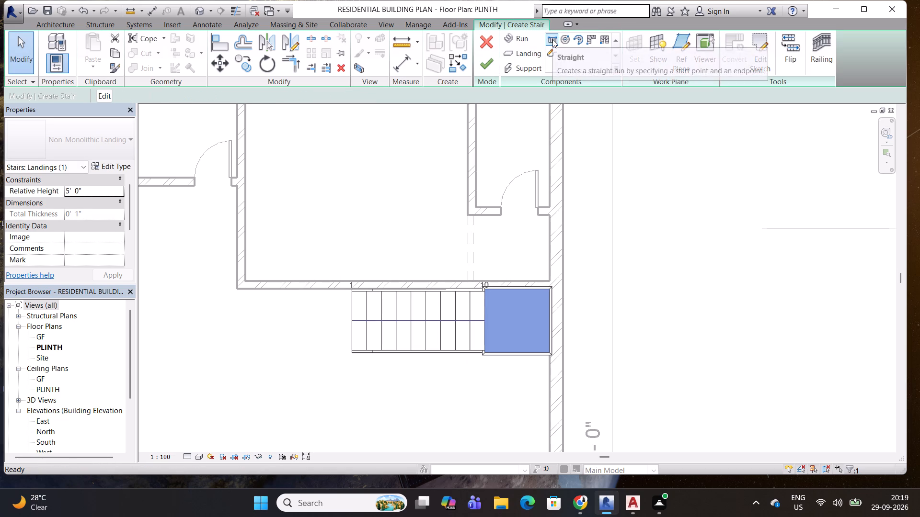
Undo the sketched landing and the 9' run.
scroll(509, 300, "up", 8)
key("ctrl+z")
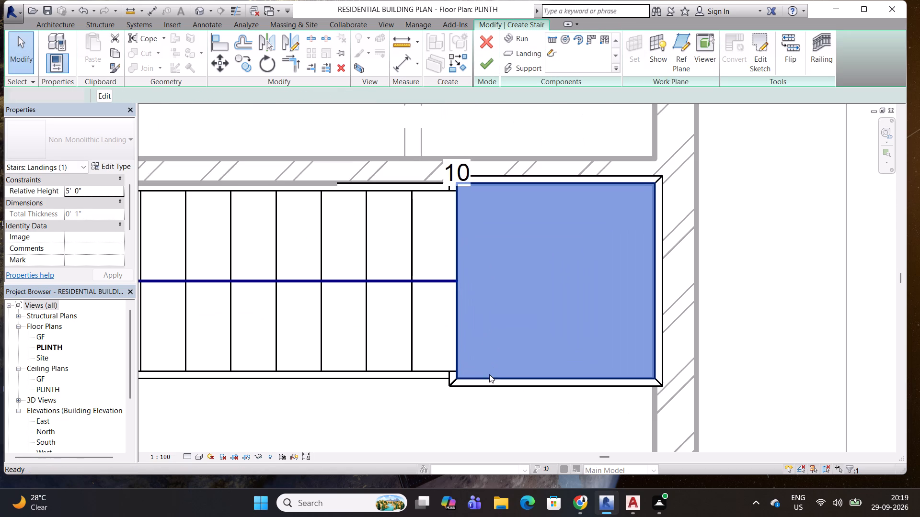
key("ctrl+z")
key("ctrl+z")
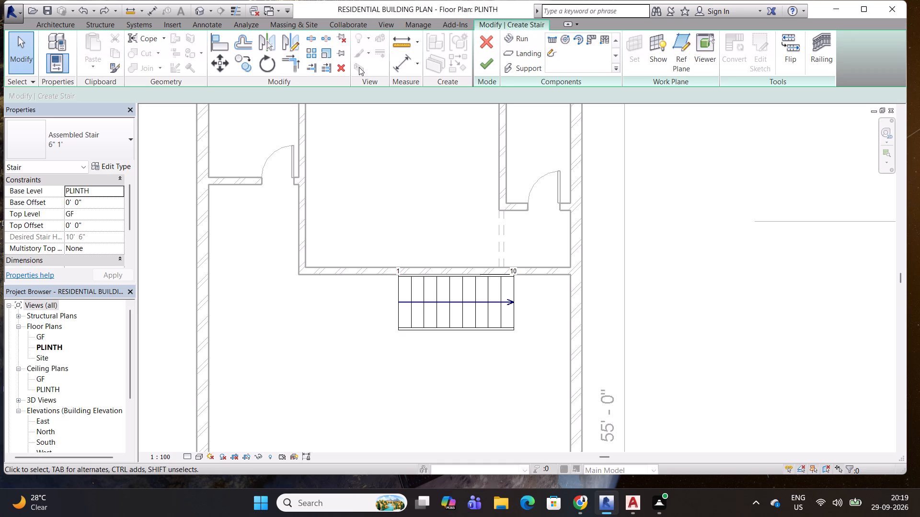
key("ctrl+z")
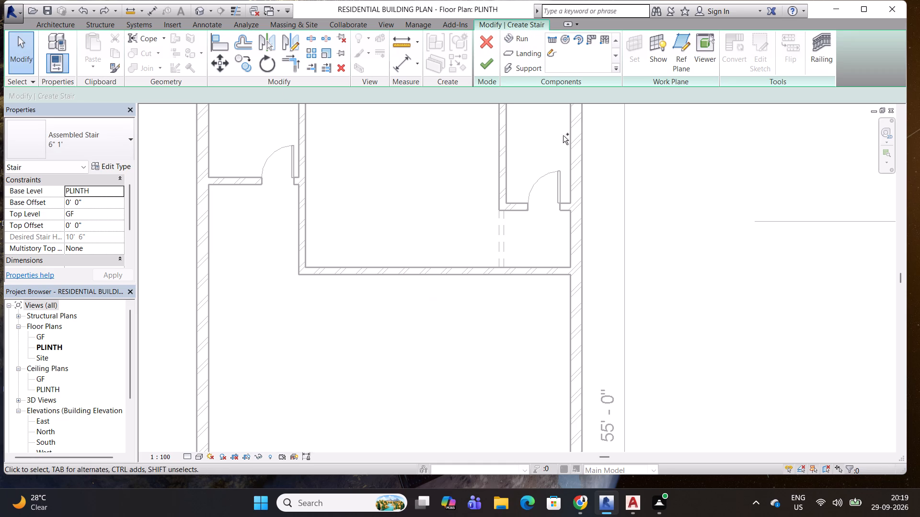
Enable Automatic Landing and draw a 10' run, 4' wide, eastward along the 115 mm wall's south face, aligned by its exterior left support.
left_click(553, 39)
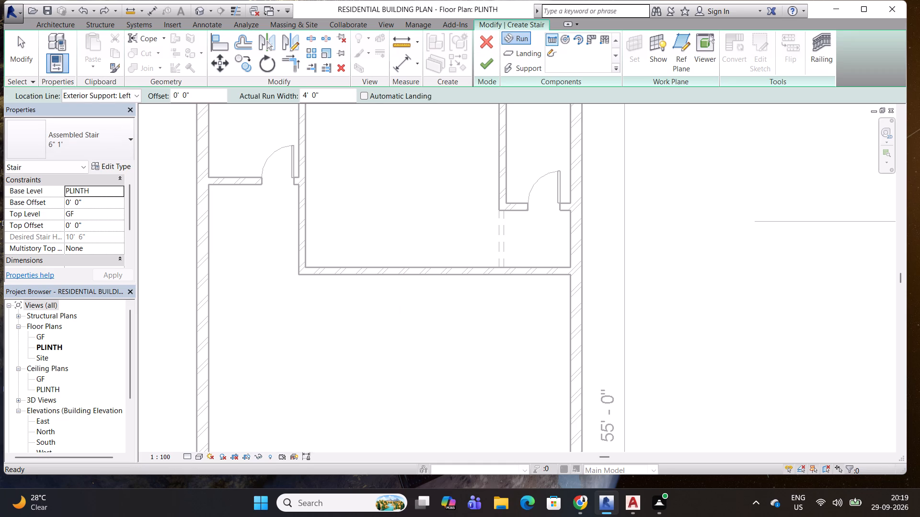
left_click(366, 94)
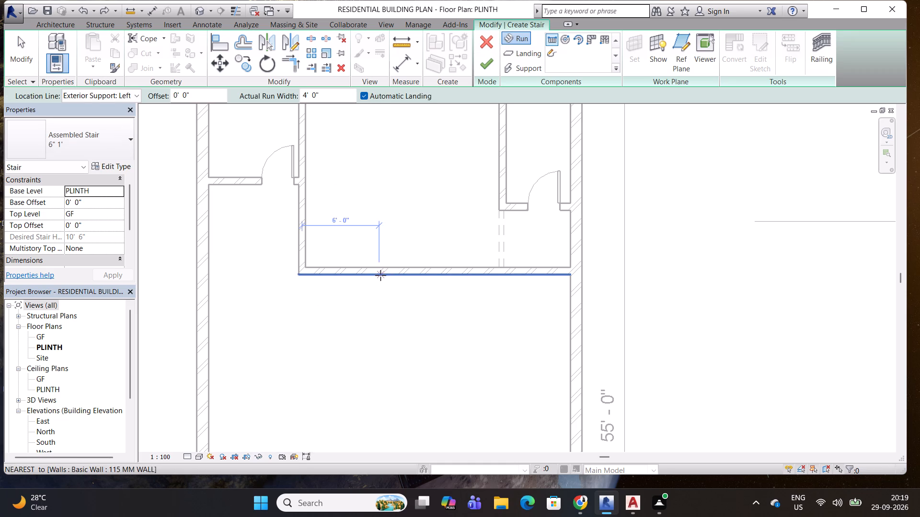
left_click(388, 276)
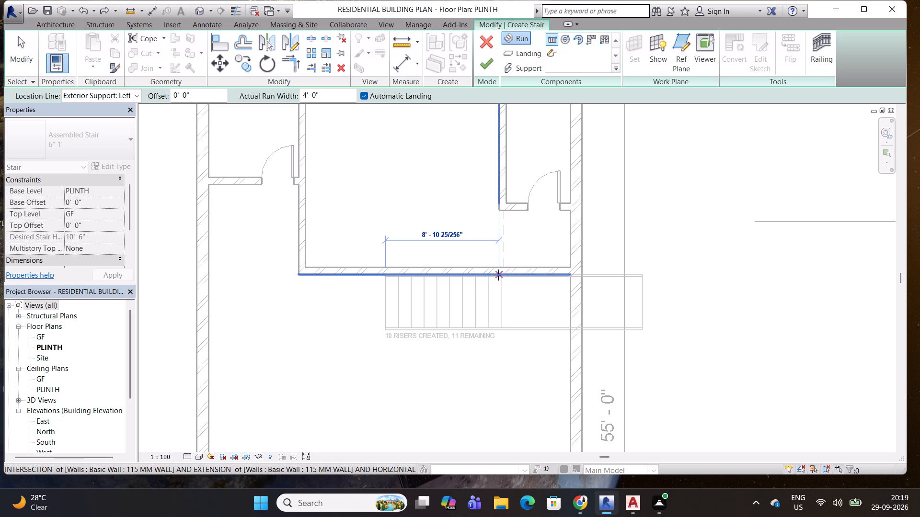
scroll(501, 275, "up", 3)
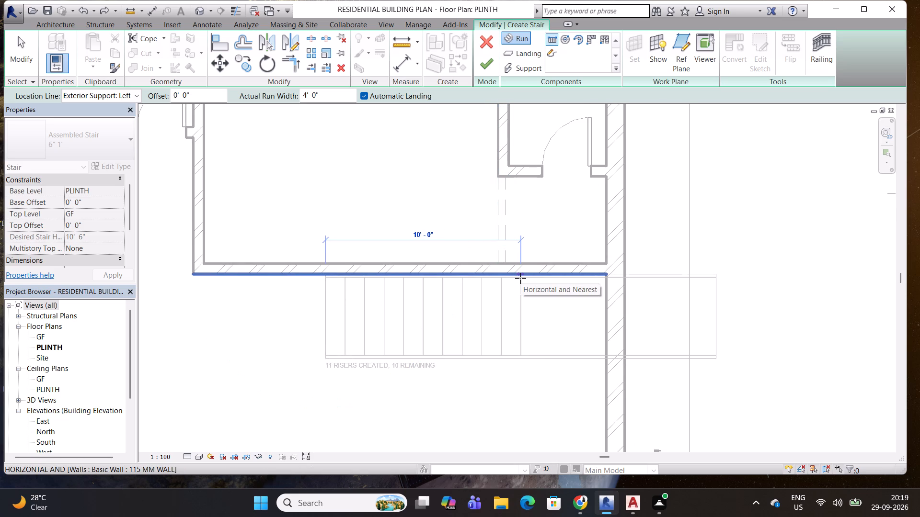
left_click(520, 278)
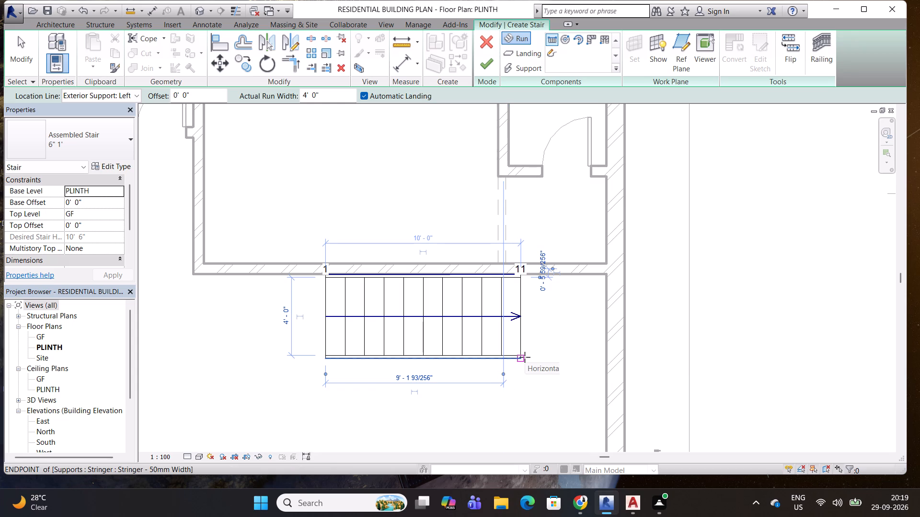
Draw a 10-riser return run westward from the first run's southeast corner using Exterior Support: Right, and finish the stair.
scroll(525, 357, "down", 1)
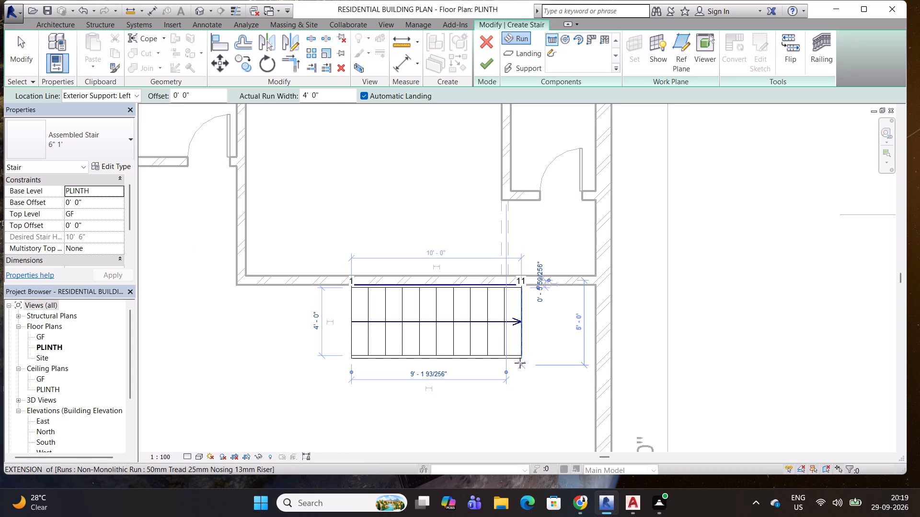
left_click(520, 358)
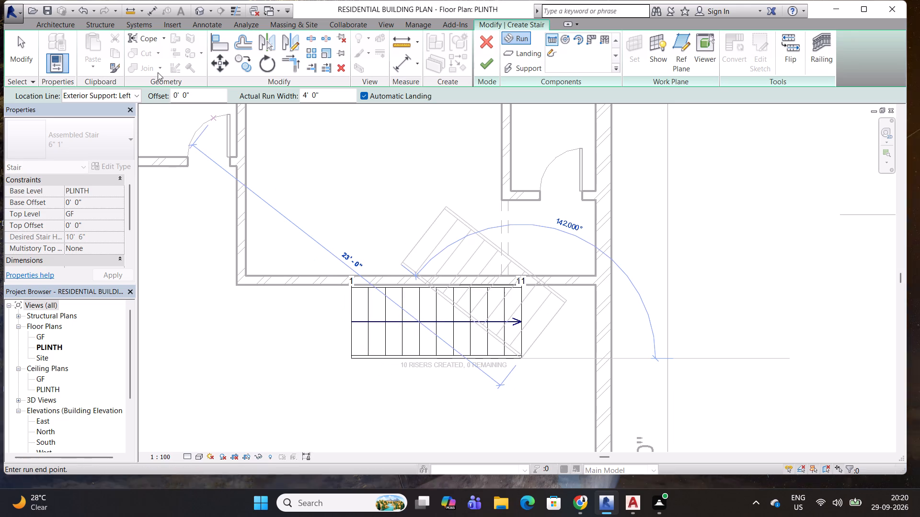
left_click(138, 96)
left_click(117, 147)
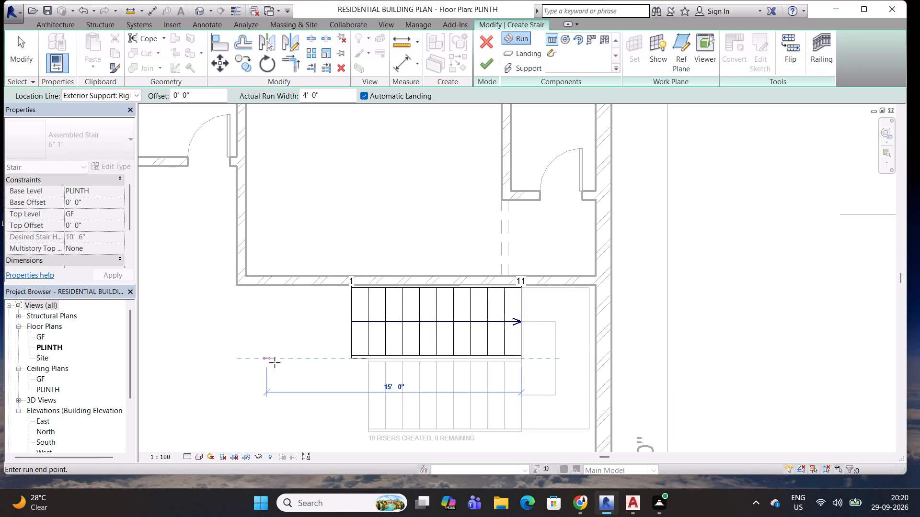
left_click(353, 360)
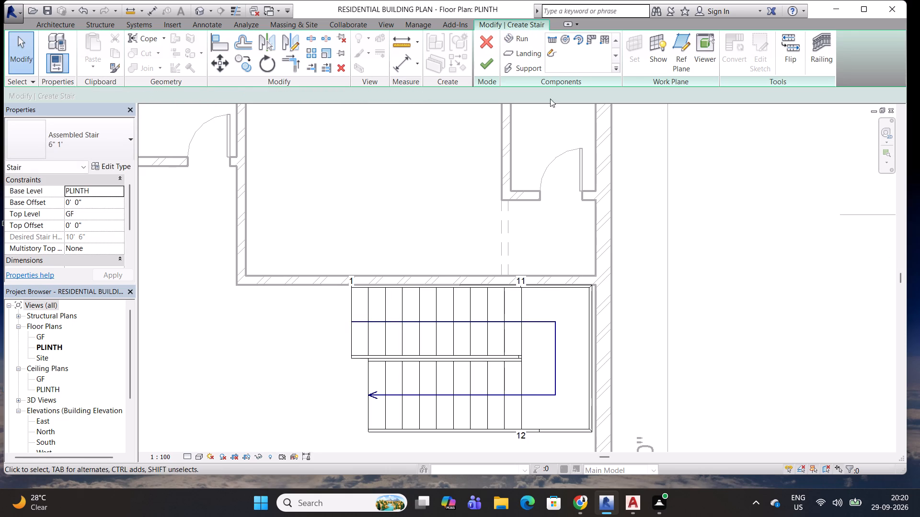
left_click(493, 62)
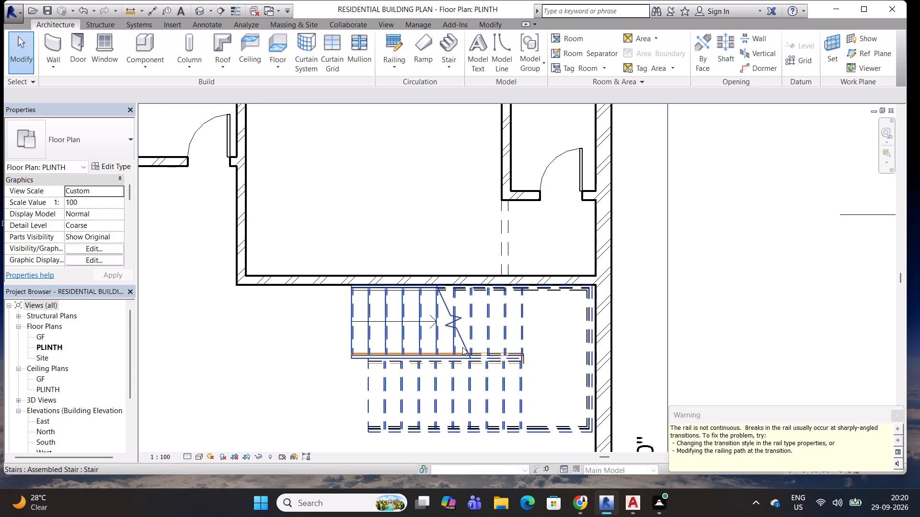
Set the Left Support of the stair's 6" 1' type to Carriage (Open) and apply it to the stair.
scroll(462, 347, "up", 4)
scroll(526, 346, "up", 4)
scroll(575, 312, "down", 4)
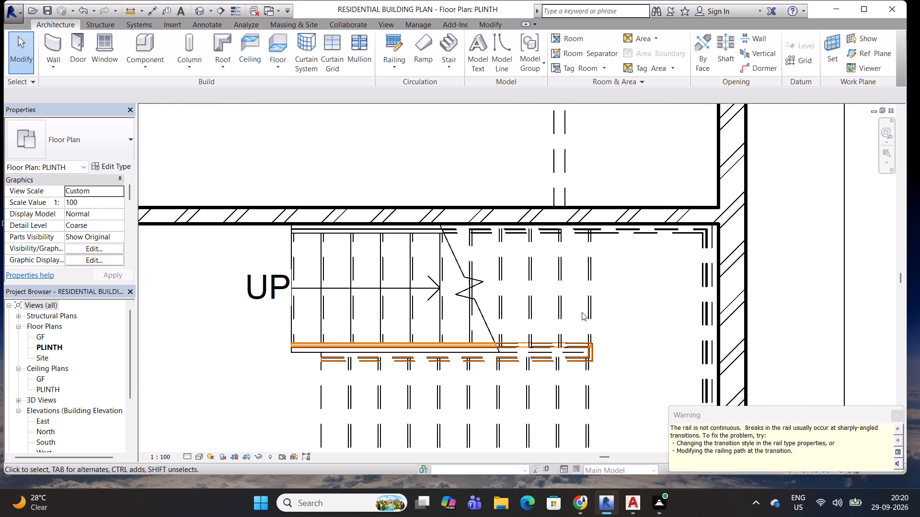
left_click(328, 284)
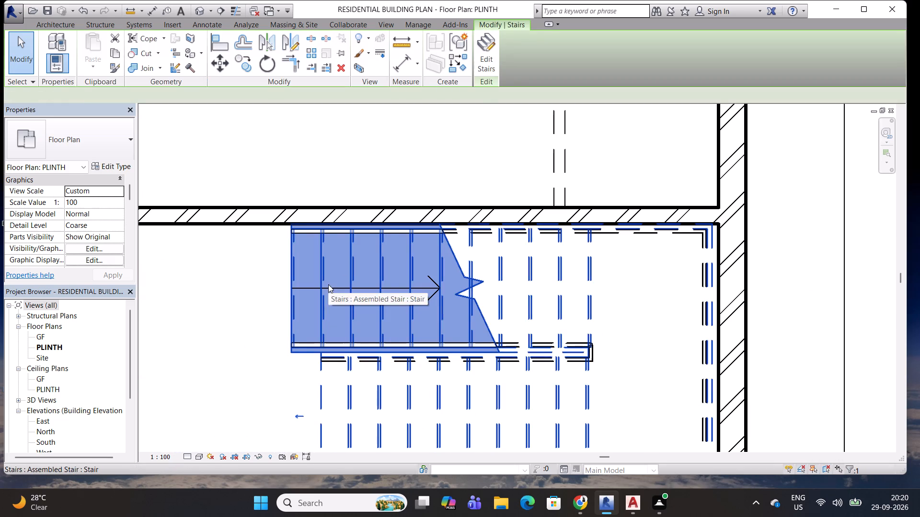
left_click(116, 164)
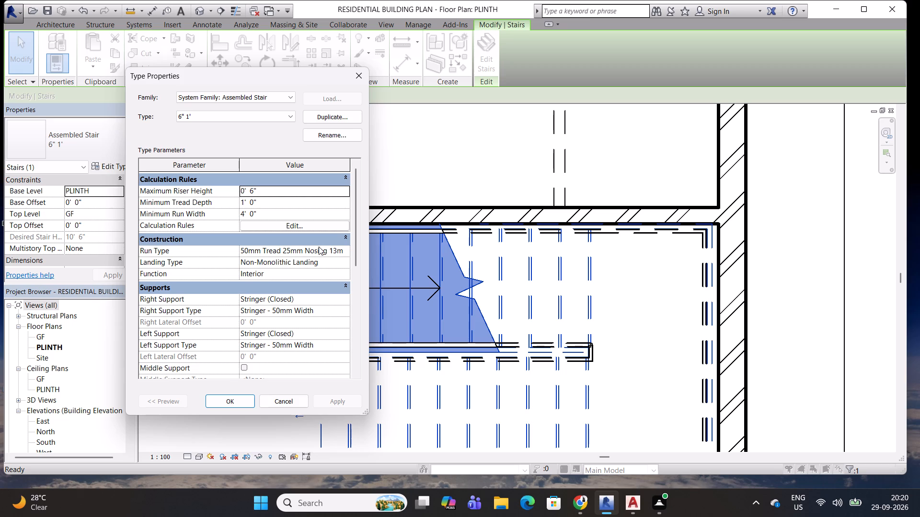
left_click(343, 263)
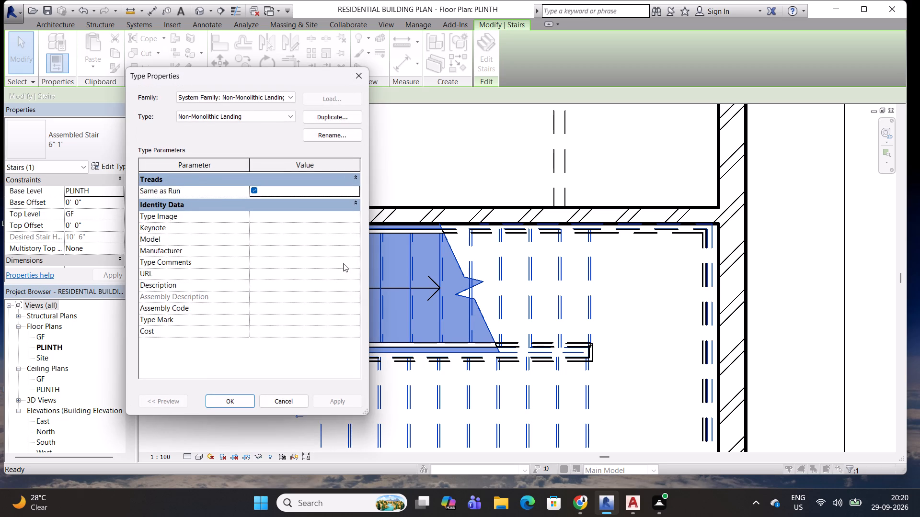
left_click(354, 212)
left_click(402, 73)
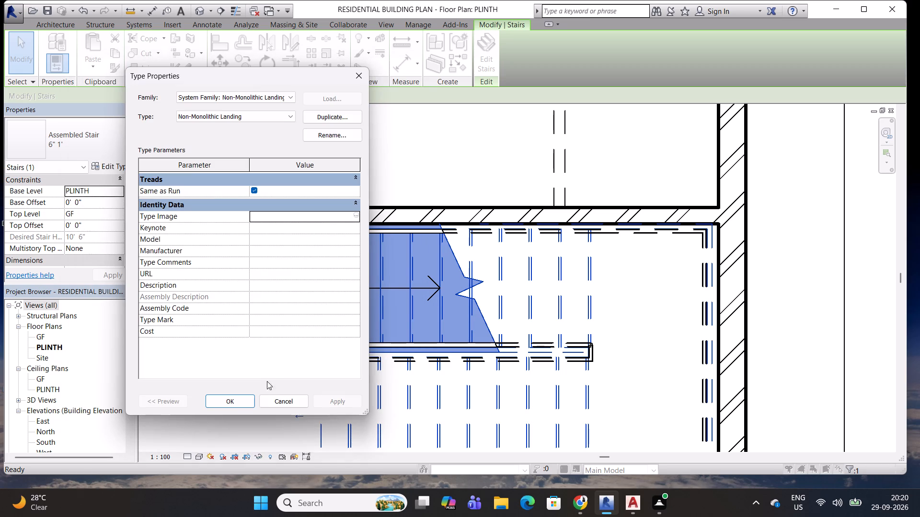
left_click(234, 399)
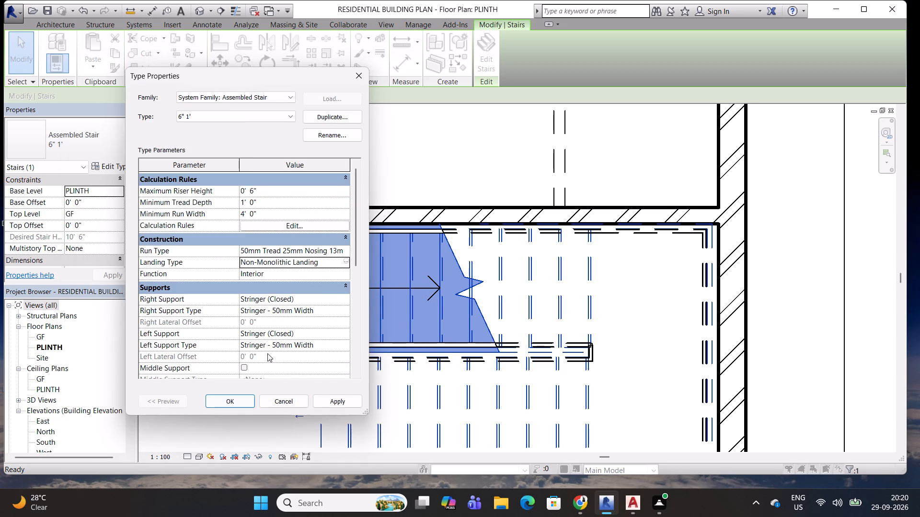
left_click(346, 332)
scroll(282, 363, "down", 1)
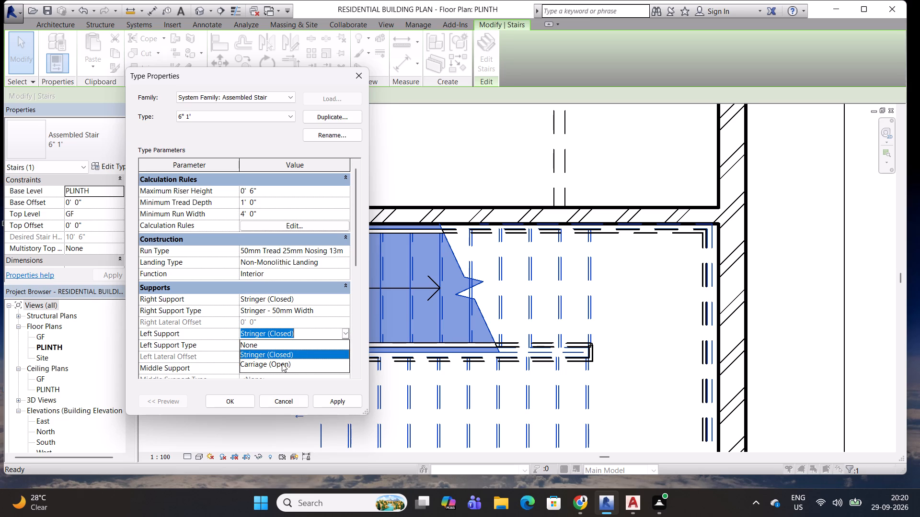
left_click(282, 363)
left_click(331, 400)
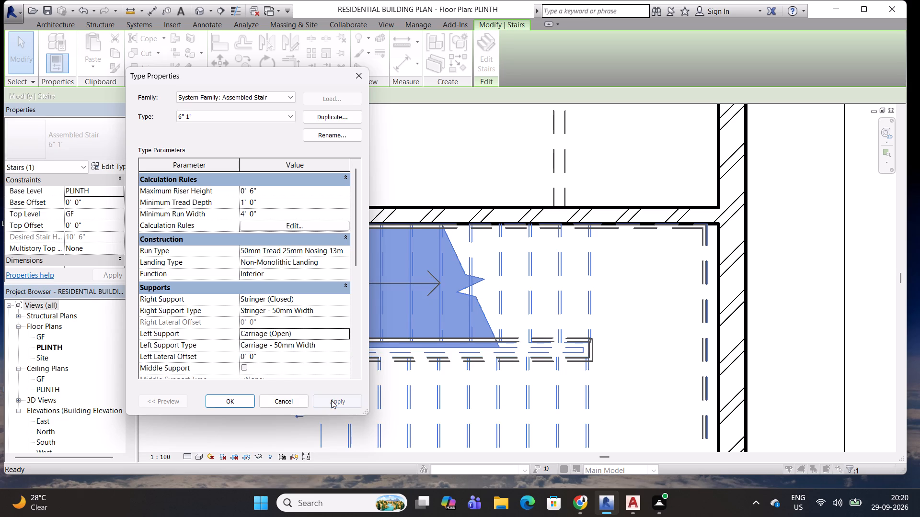
left_click(233, 400)
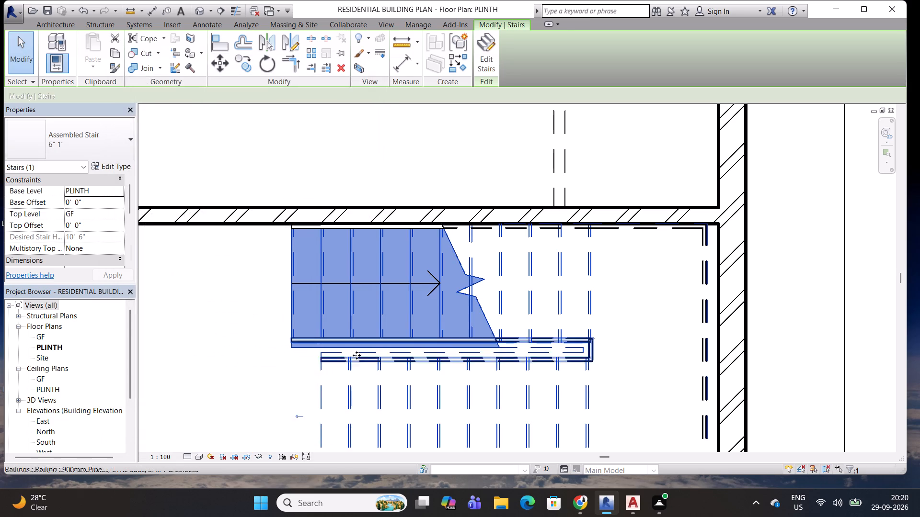
scroll(402, 326, "down", 5)
scroll(495, 303, "down", 2)
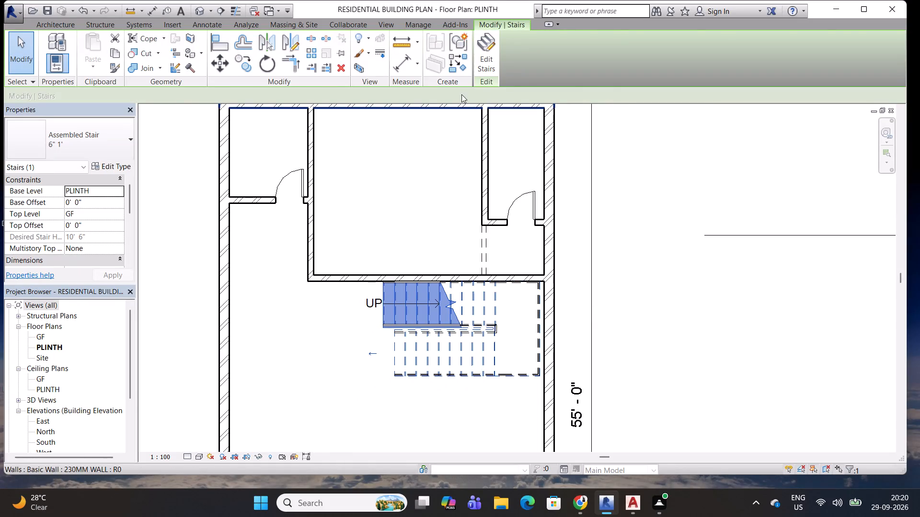
key("Escape")
key("Escape")
key("Escape")
key("Escape")
Examine the stair's runs, landing and railings from several angles in the 3D view.
left_click(198, 8)
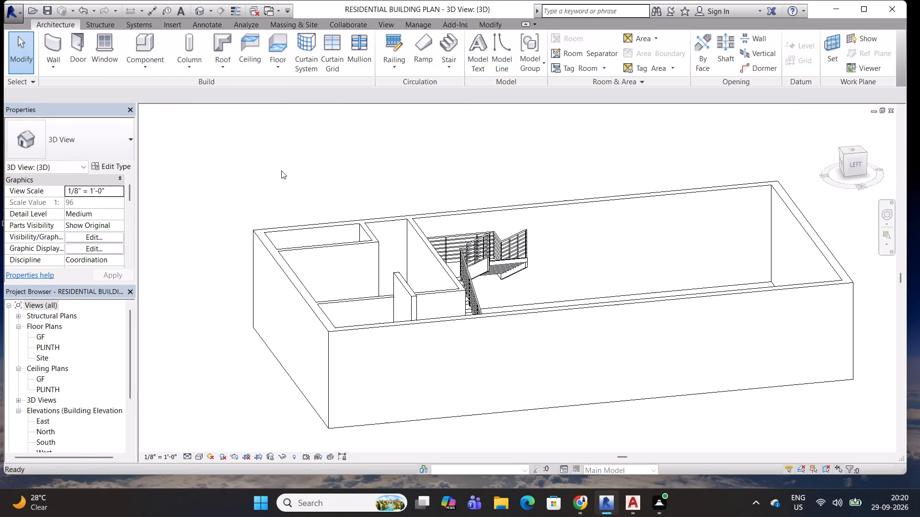
scroll(516, 280, "up", 6)
middle_click_drag(536, 280, 458, 290, "shift")
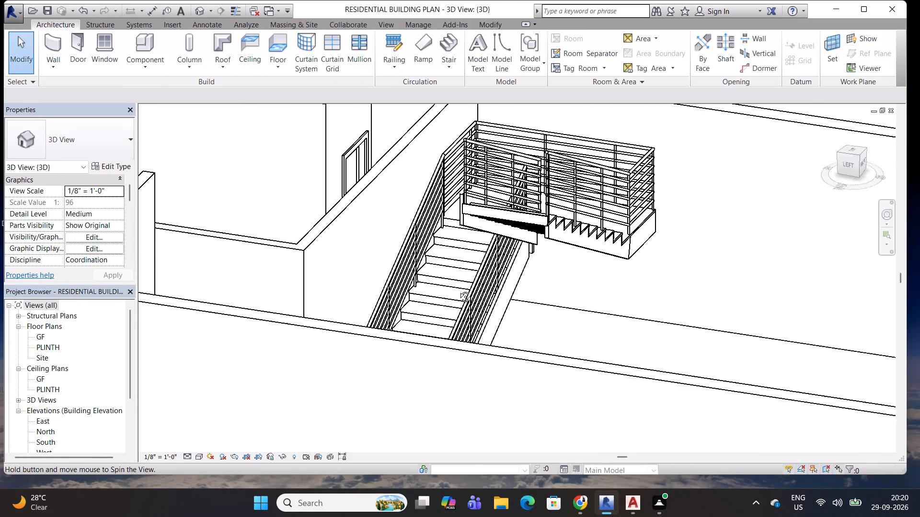
middle_click_drag(458, 290, 375, 294, "shift")
scroll(495, 277, "down", 2)
middle_click_drag(566, 281, 667, 290, "shift")
scroll(524, 218, "up", 13)
middle_click_drag(604, 271, 613, 235, "shift")
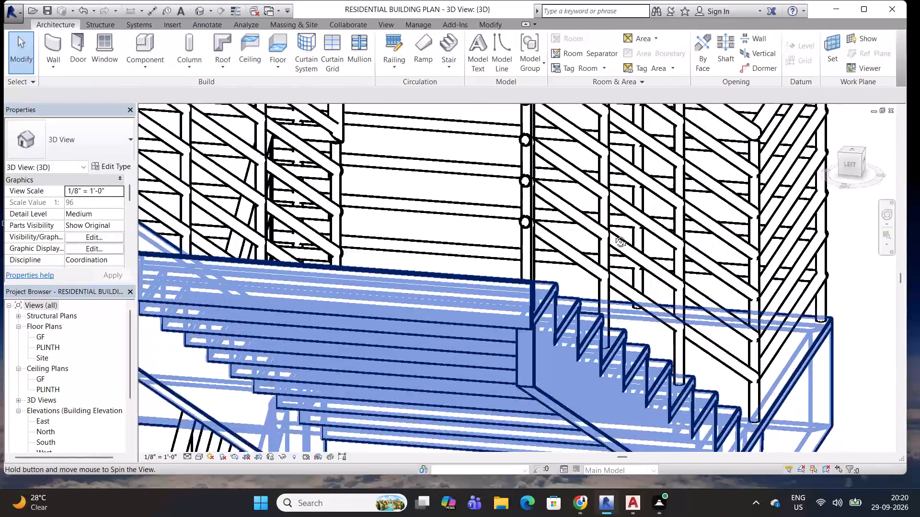
middle_click_drag(613, 235, 495, 276, "shift")
scroll(495, 276, "down", 11)
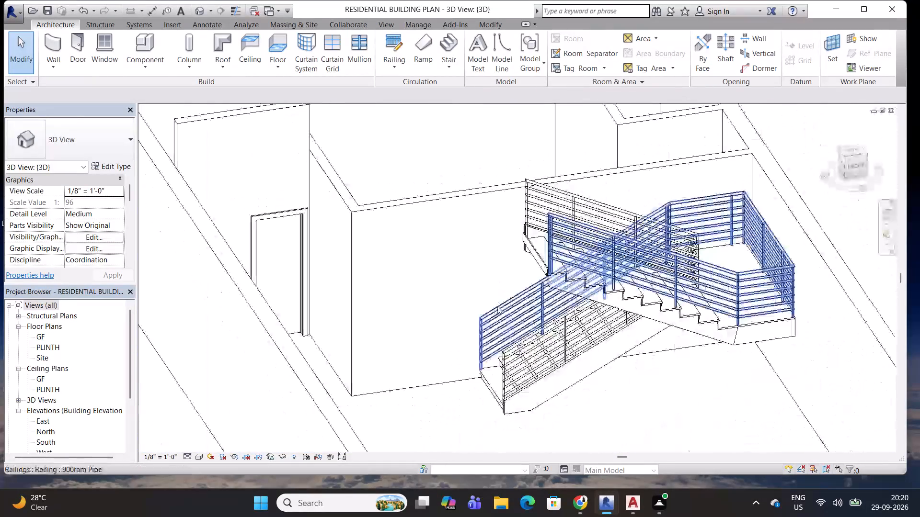
scroll(497, 306, "down", 5)
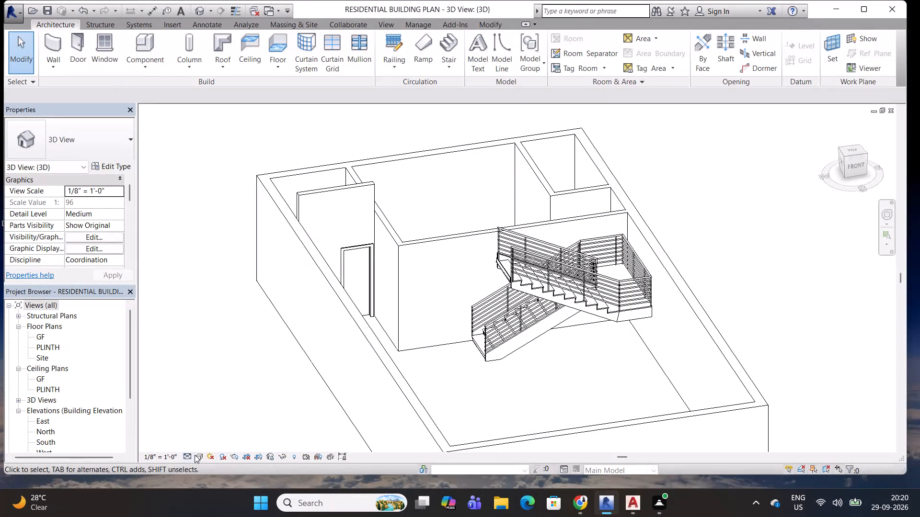
Switch the 3D view's visual style to one that shows coloured material surfaces.
left_click(197, 455)
left_click(218, 434)
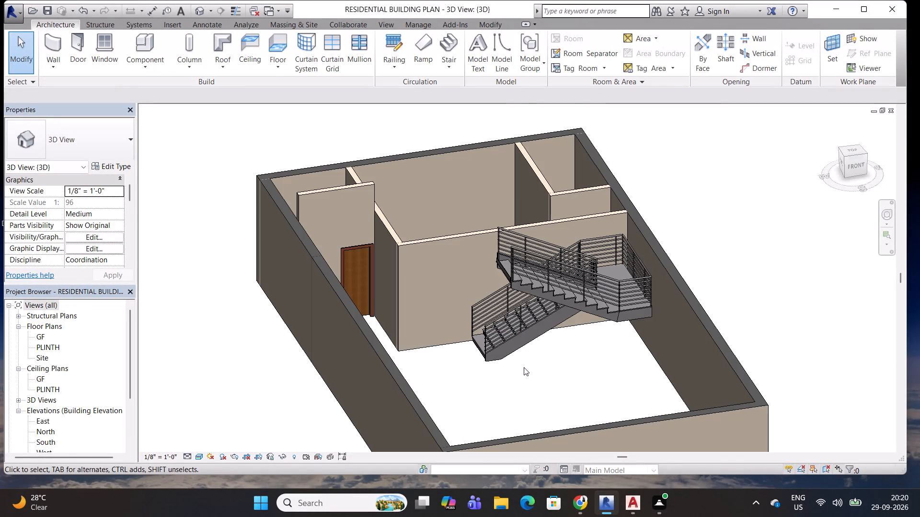
Inspect the coloured stair in 3D, checking the treads, the landing and the railing along the wall.
scroll(619, 277, "up", 4)
middle_click_drag(562, 328, 536, 327, "shift")
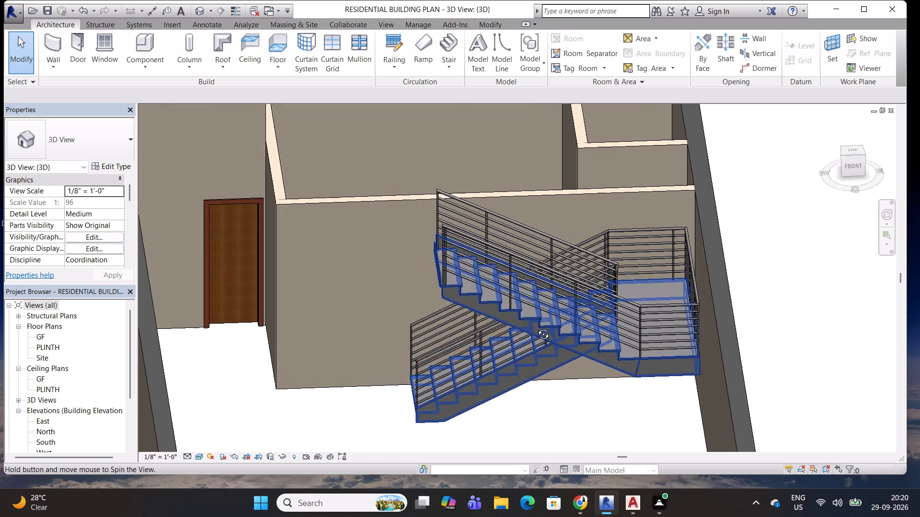
middle_click_drag(536, 327, 644, 391, "shift")
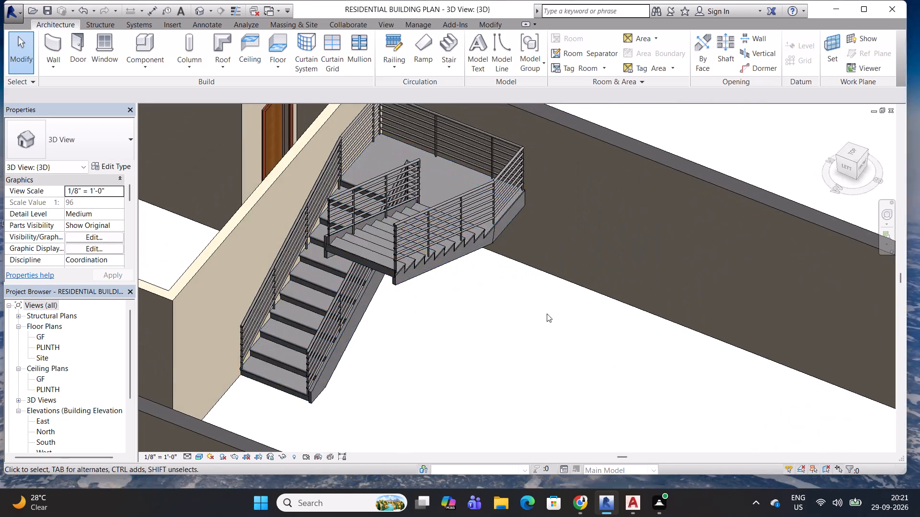
scroll(294, 198, "up", 16)
middle_click_drag(267, 252, 295, 253, "shift")
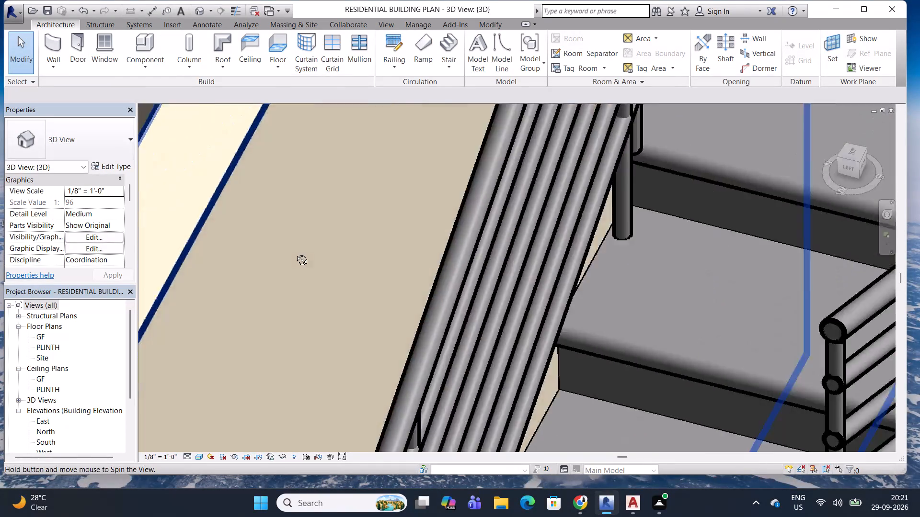
middle_click_drag(295, 253, 318, 250, "shift")
scroll(359, 262, "down", 7)
scroll(681, 258, "down", 7)
middle_click_drag(659, 298, 516, 293, "shift")
scroll(458, 287, "down", 7)
scroll(611, 281, "up", 5)
scroll(615, 321, "up", 3)
middle_click_drag(606, 349, 659, 234, "shift")
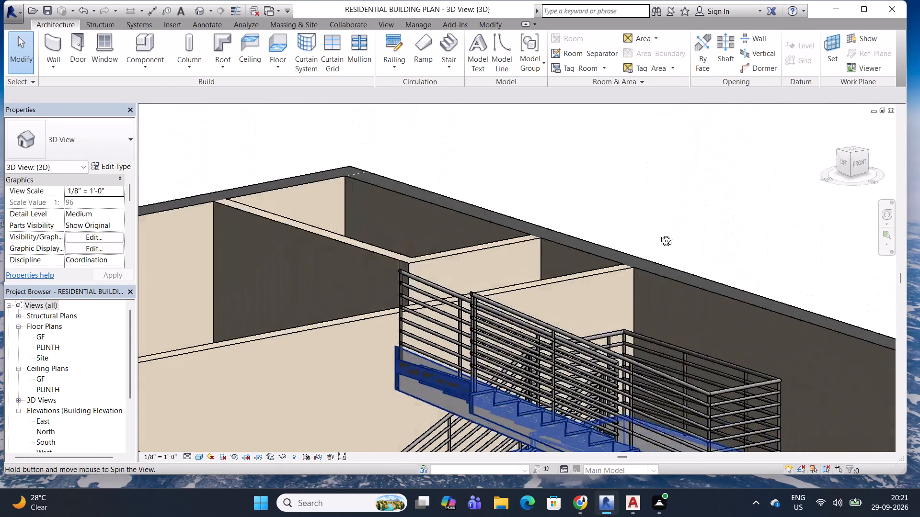
middle_click_drag(659, 234, 591, 315, "shift")
scroll(561, 308, "down", 9)
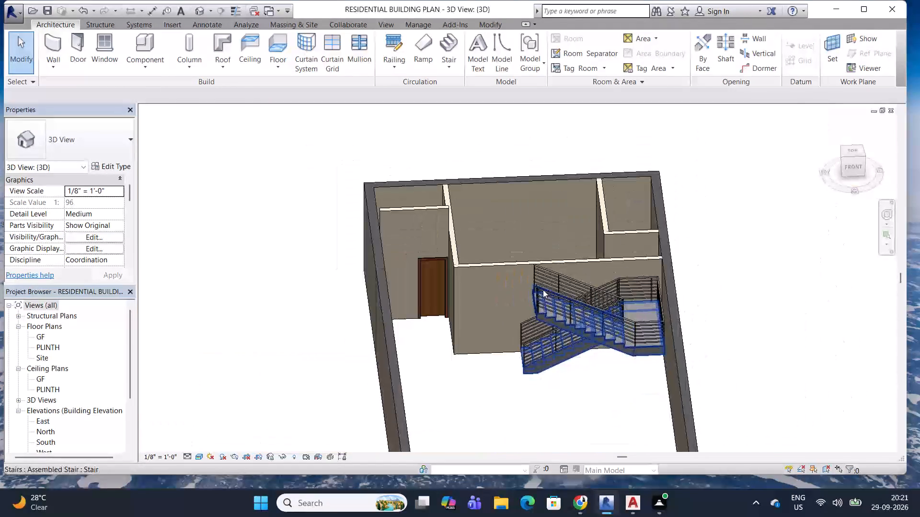
middle_click_drag(553, 334, 570, 323)
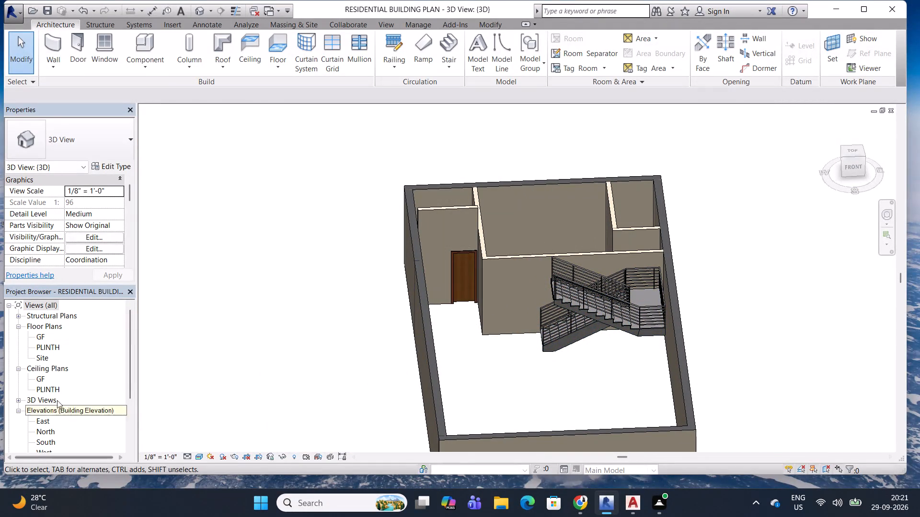
Check the building and the stair's height against the levels in the East and North elevations.
double_click(45, 422)
scroll(523, 270, "up", 4)
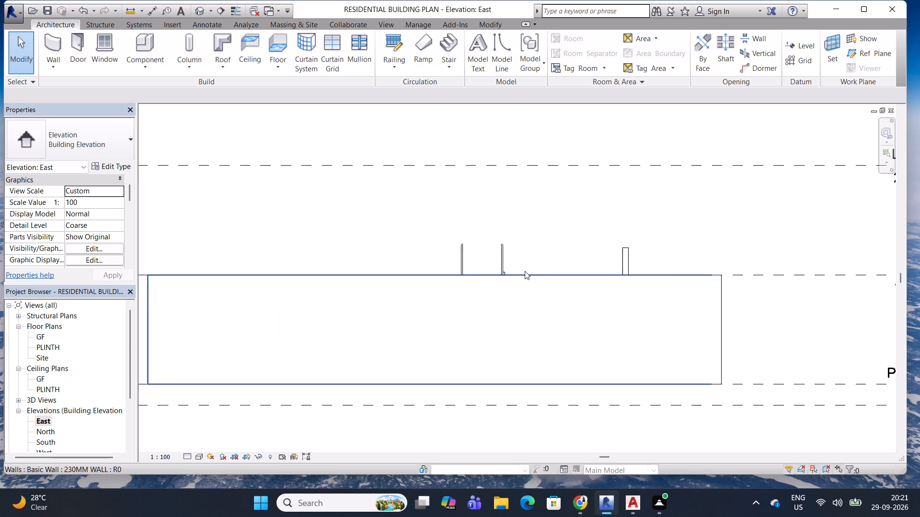
scroll(526, 281, "up", 5)
scroll(481, 282, "down", 5)
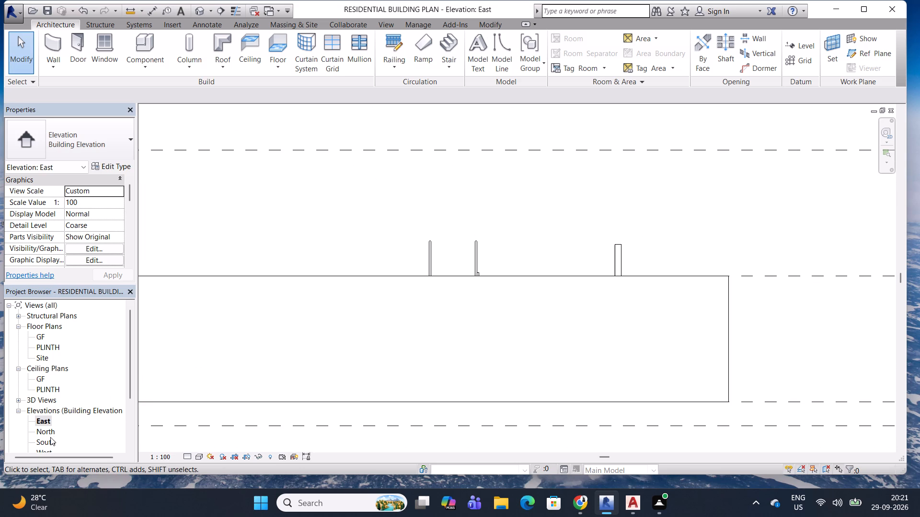
double_click(50, 434)
scroll(357, 269, "up", 7)
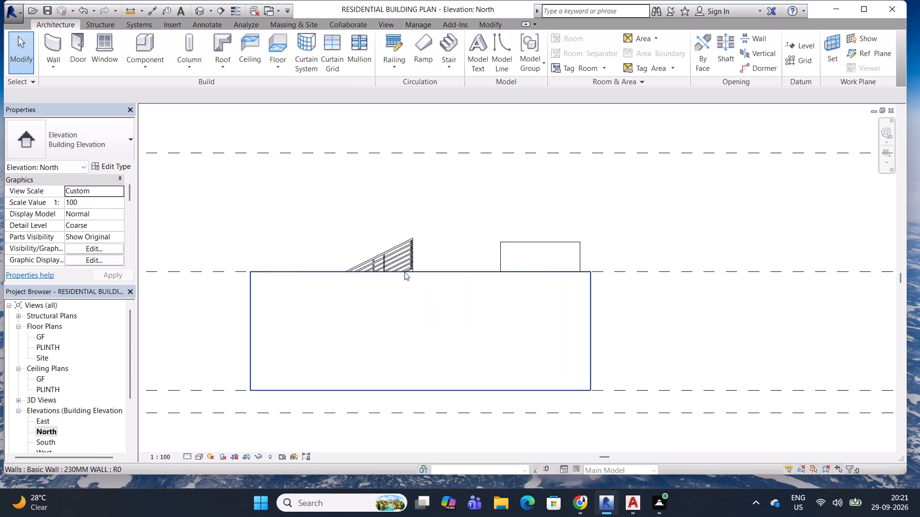
scroll(404, 272, "up", 8)
scroll(439, 275, "down", 5)
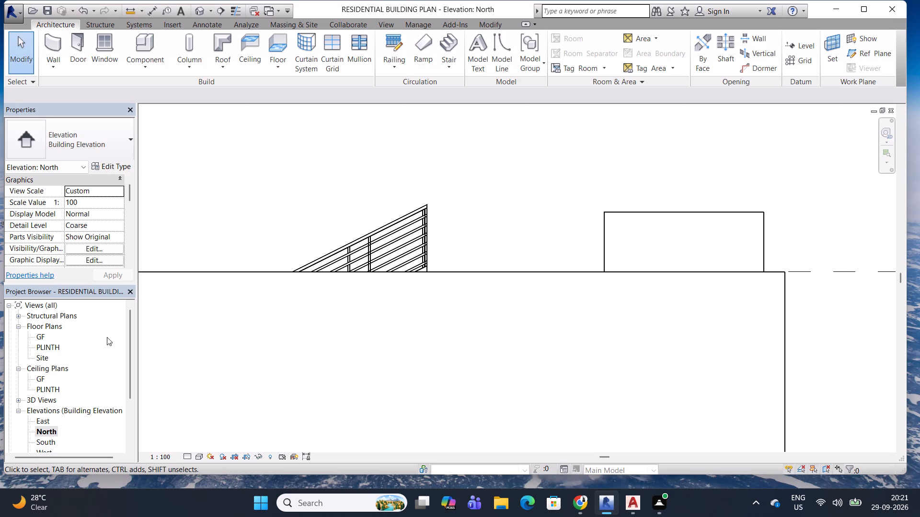
Compare how the stair is shown in the PLINTH and GF floor plans, and return to the PLINTH plan.
double_click(45, 348)
scroll(427, 314, "down", 2)
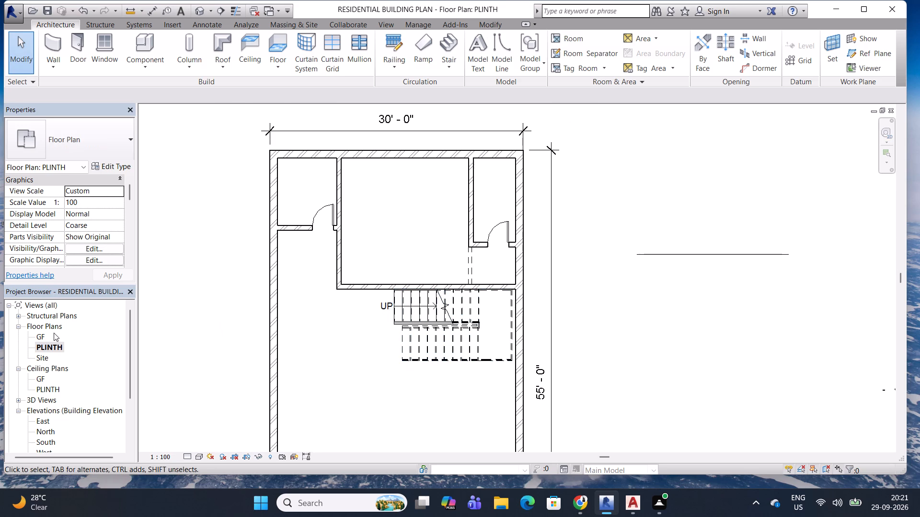
double_click(43, 334)
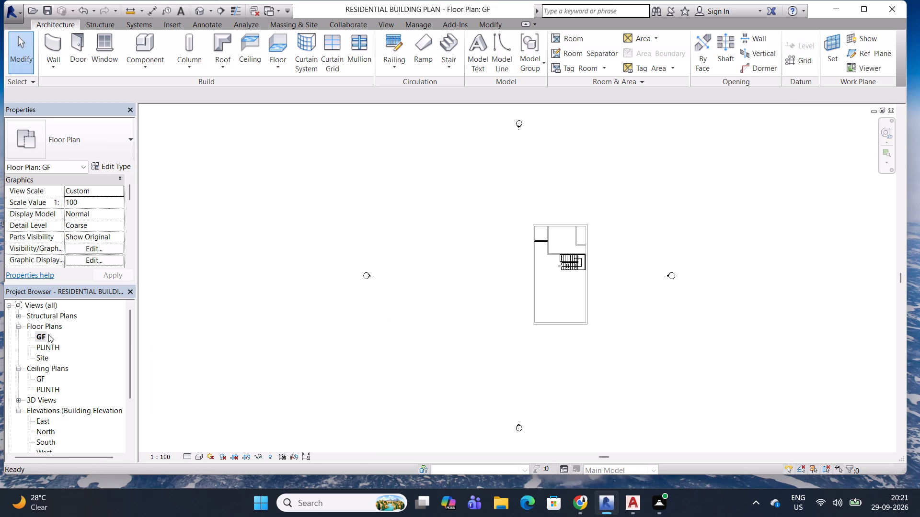
scroll(585, 248, "up", 14)
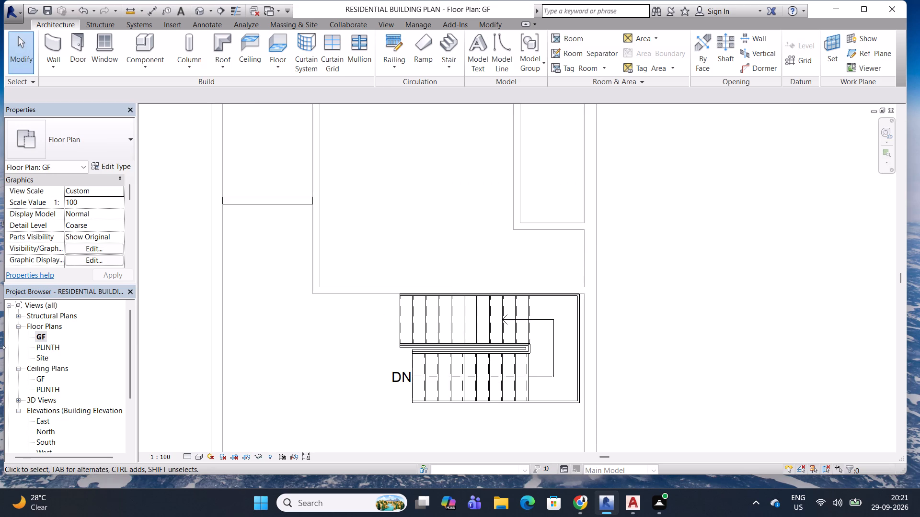
double_click(46, 346)
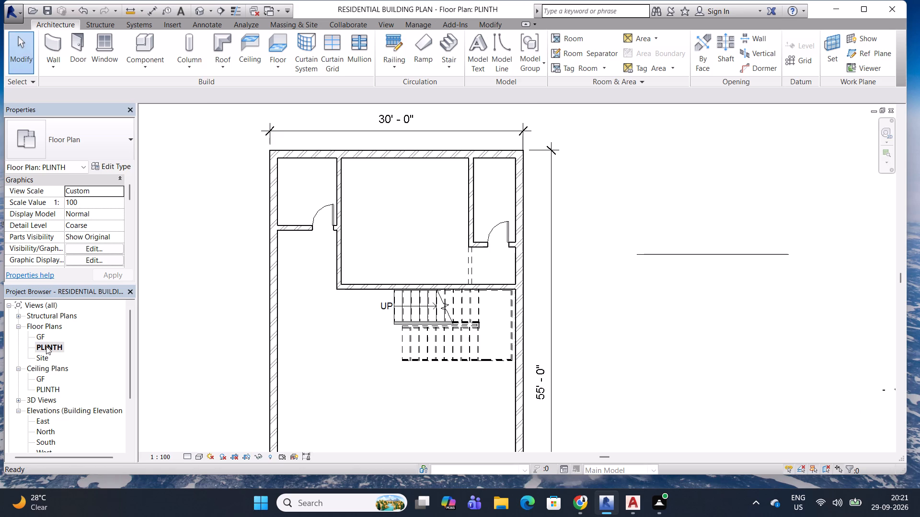
scroll(344, 325, "down", 5)
middle_click_drag(435, 304, 453, 269)
scroll(394, 270, "up", 2)
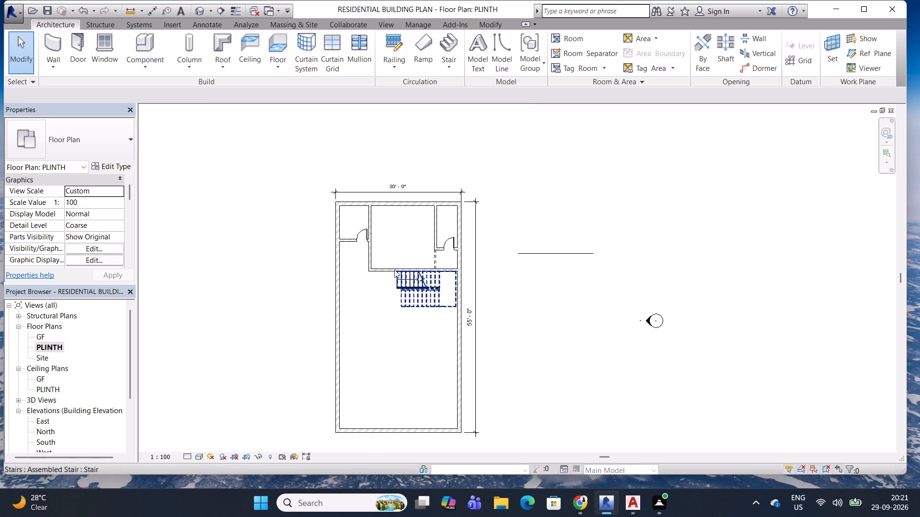
scroll(394, 270, "up", 8)
scroll(447, 269, "down", 9)
middle_click_drag(454, 299, 429, 290)
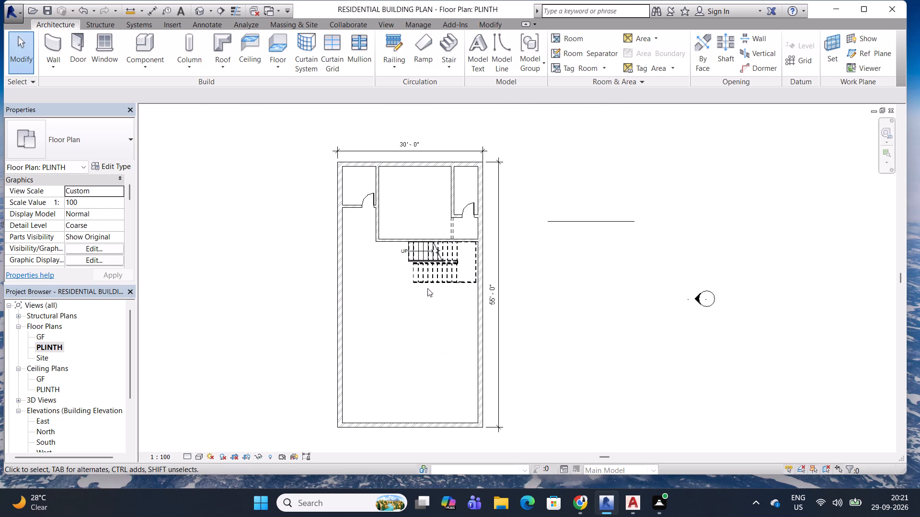
middle_click_drag(354, 230, 360, 262)
Save the residential building project.
key("Escape")
key("Escape")
key("ctrl+s")
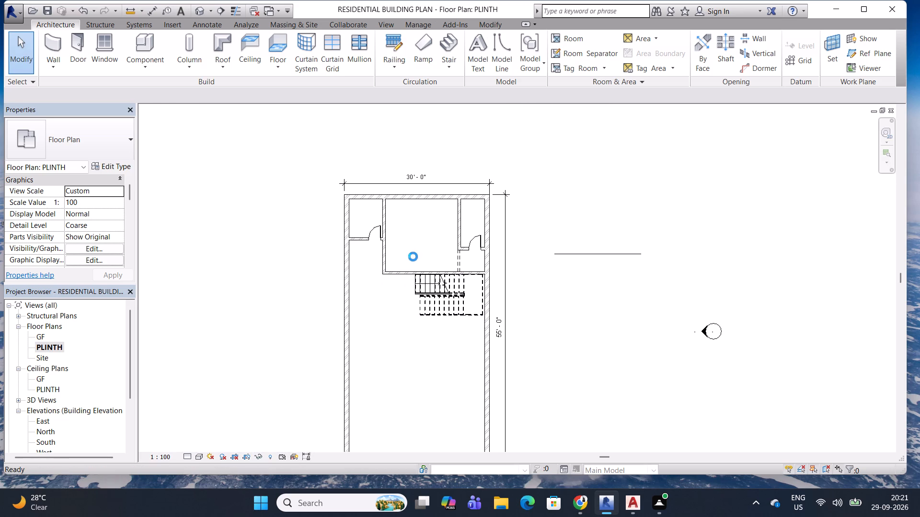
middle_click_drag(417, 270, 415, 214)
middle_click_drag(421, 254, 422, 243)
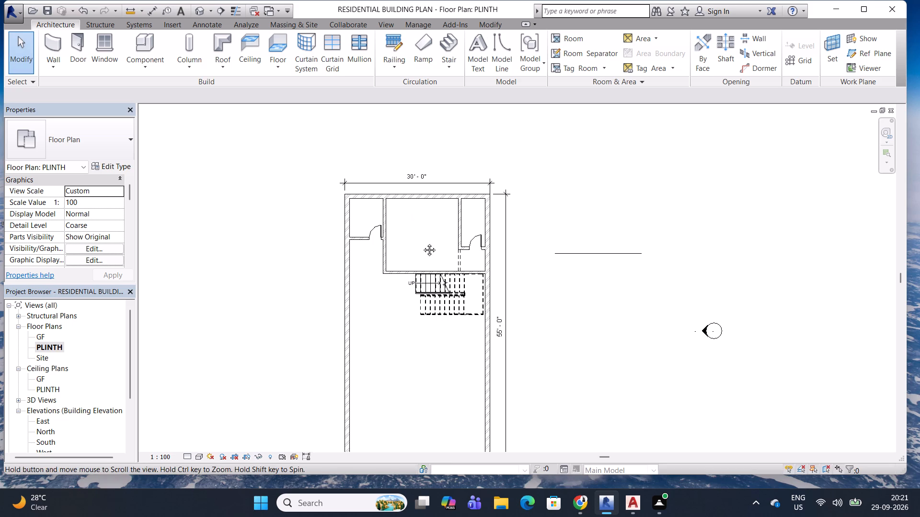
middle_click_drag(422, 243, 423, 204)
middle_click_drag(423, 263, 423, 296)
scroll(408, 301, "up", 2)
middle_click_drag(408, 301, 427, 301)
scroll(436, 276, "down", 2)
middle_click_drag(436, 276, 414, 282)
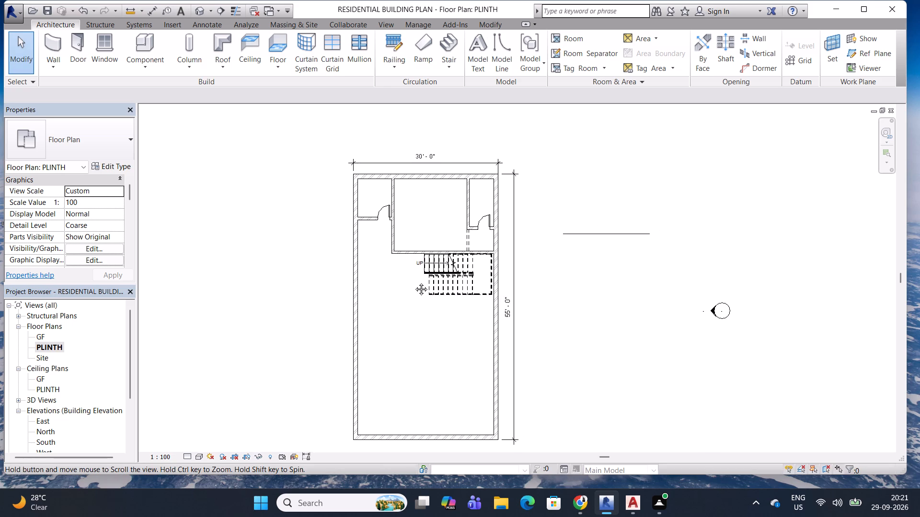
Delete the overall 55'-0" and 30'-0" dimensions from the PLINTH plan.
middle_click_drag(414, 282, 418, 250)
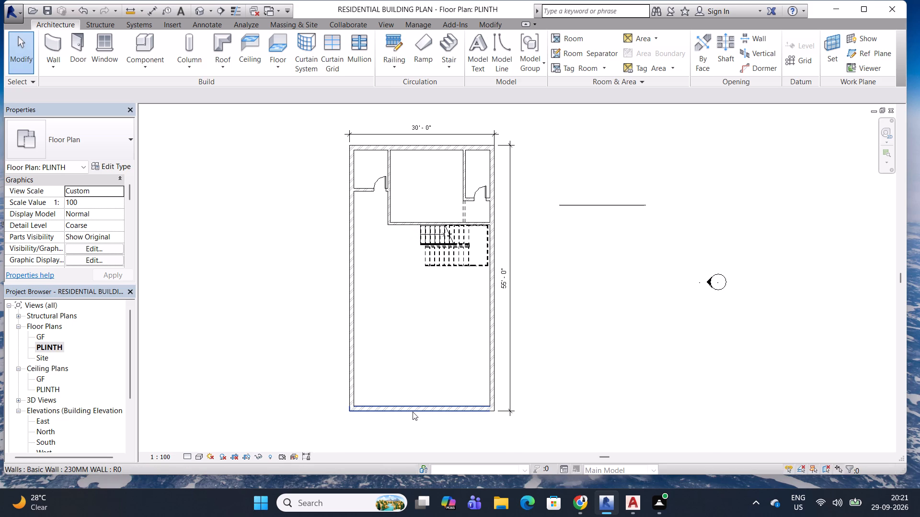
middle_click_drag(425, 321, 420, 334)
left_click(506, 289)
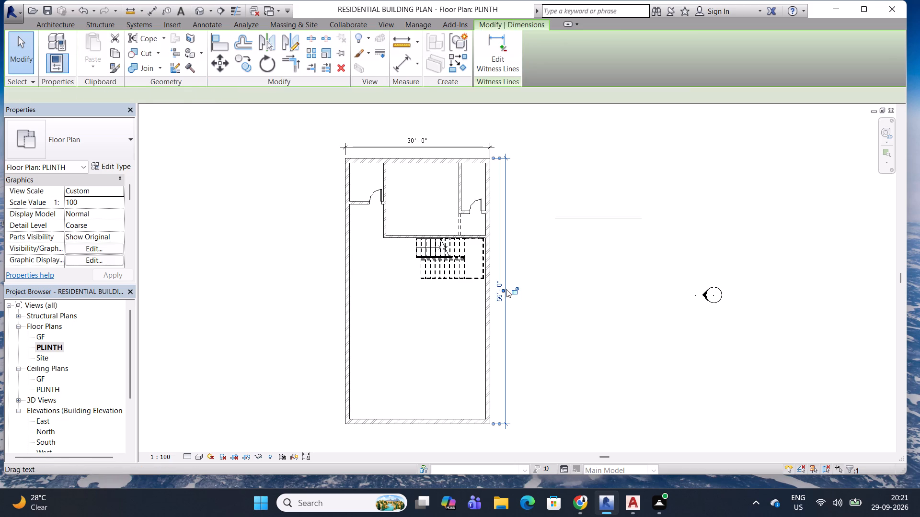
key("Delete")
left_click(449, 150)
key("Delete")
middle_click_drag(414, 270, 440, 273)
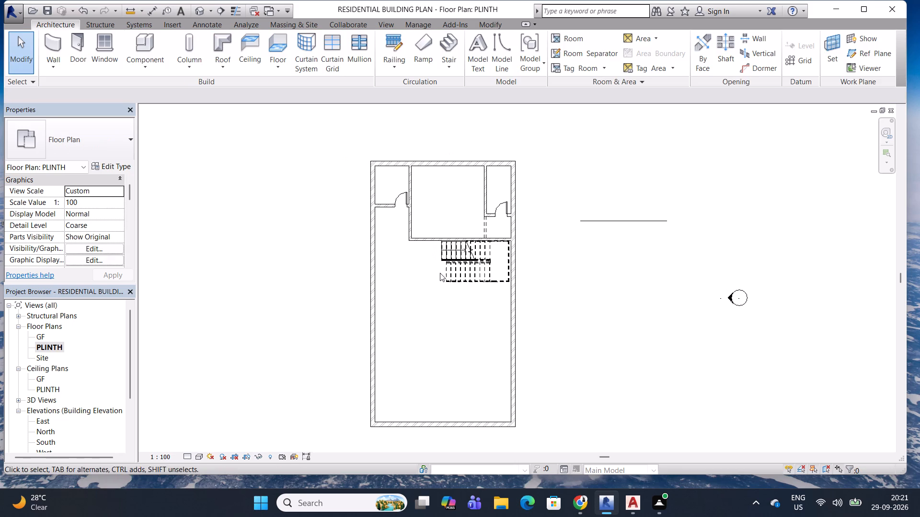
key("Escape")
key("Escape")
Save the residential building project.
key("ctrl+s")
middle_click_drag(431, 275, 421, 298)
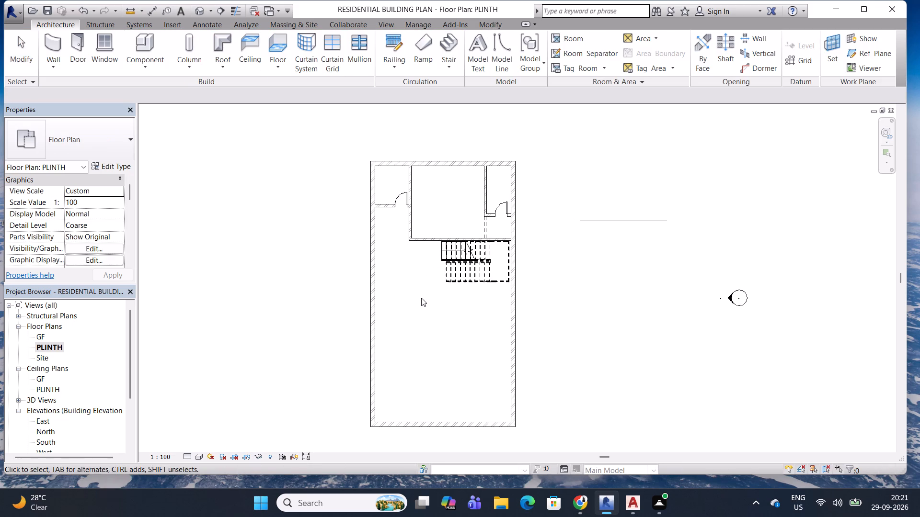
middle_click_drag(421, 298, 421, 299)
Start the Room Tag tool with the Room Tag With Area type and set its leader arrowhead to Arrow 30 Degree.
left_click(379, 25)
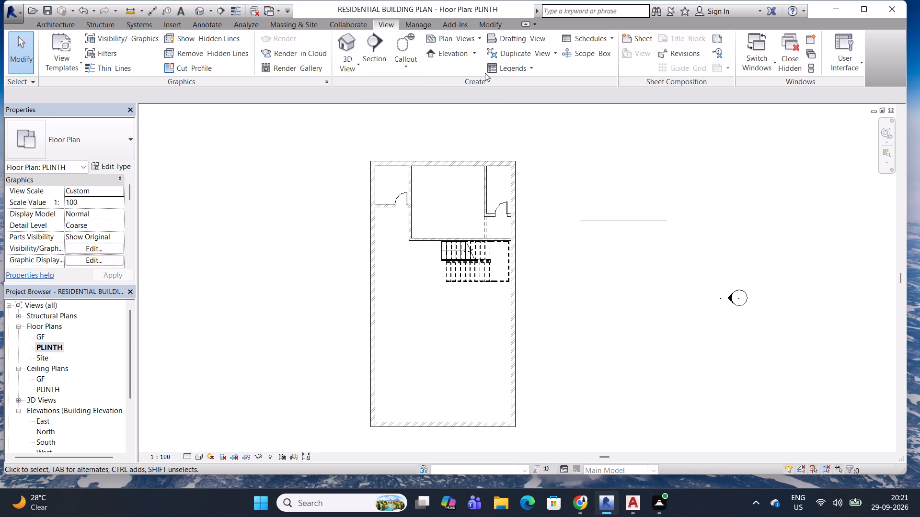
left_click(217, 22)
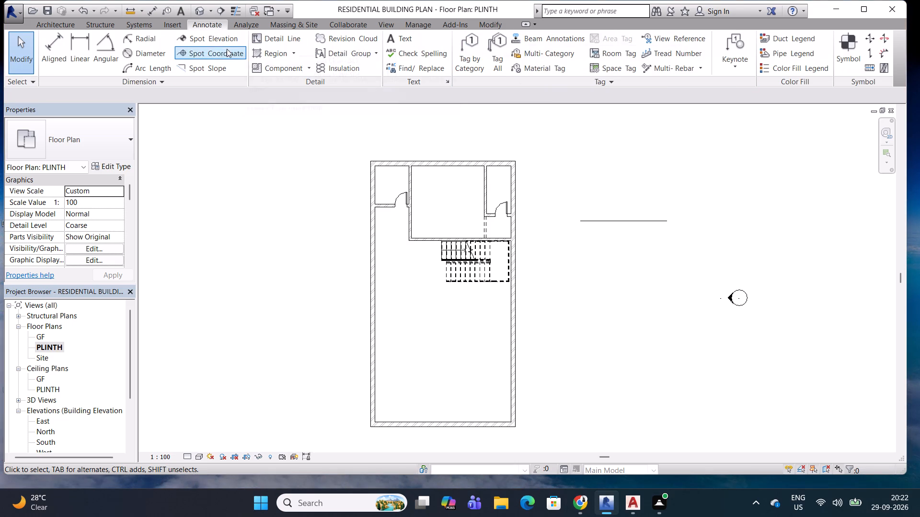
left_click(606, 55)
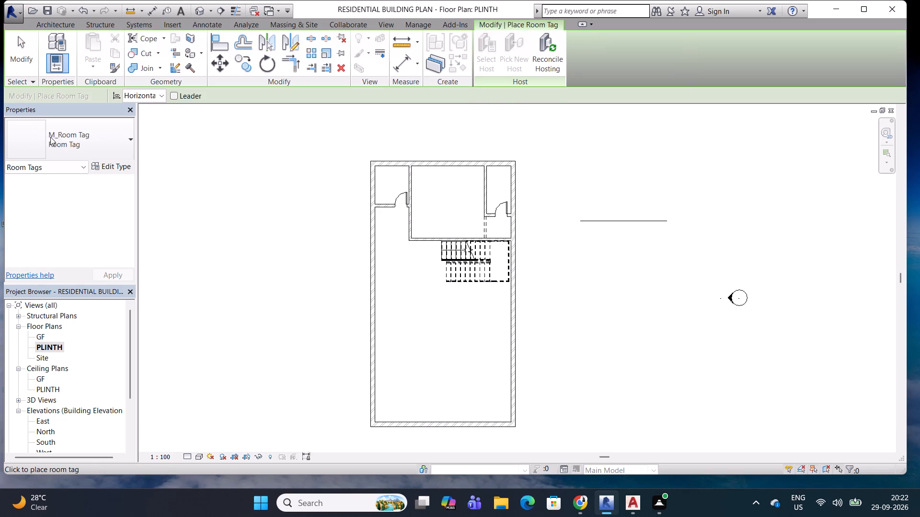
left_click(38, 139)
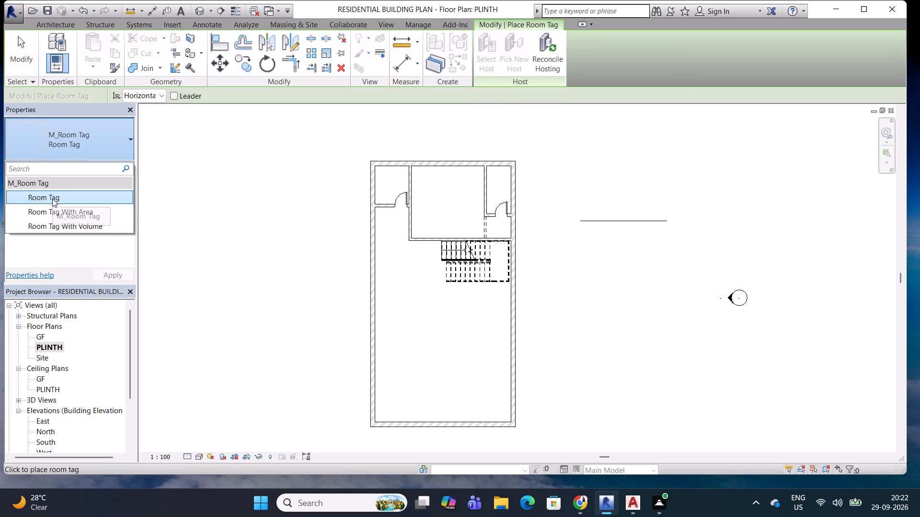
left_click(62, 211)
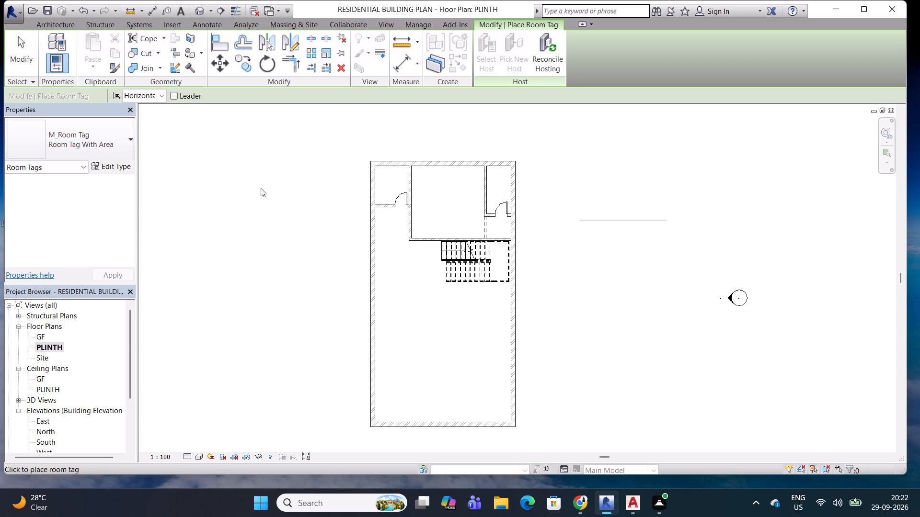
left_click(106, 167)
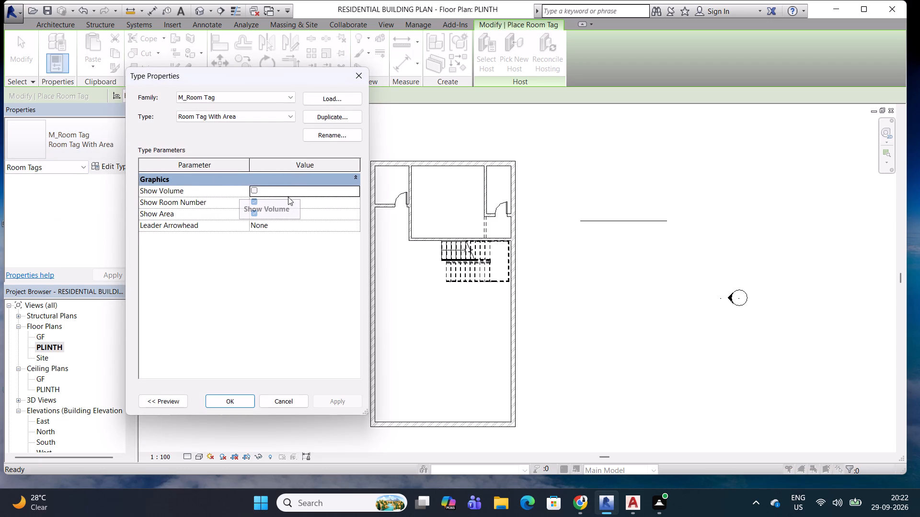
left_click(274, 226)
left_click(356, 227)
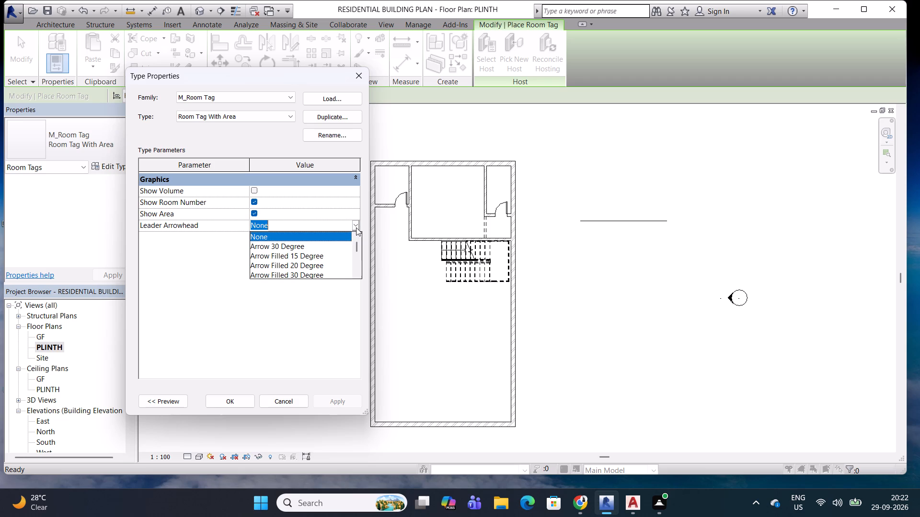
left_click(296, 246)
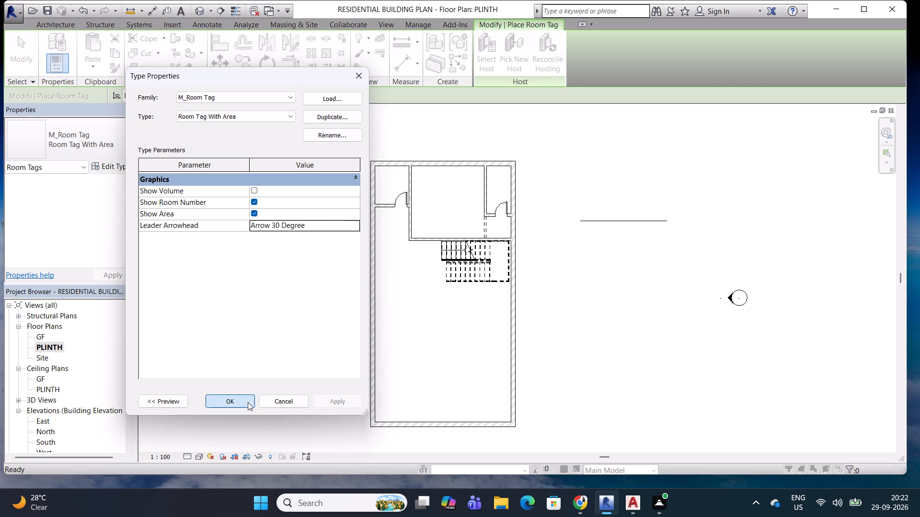
left_click(248, 402)
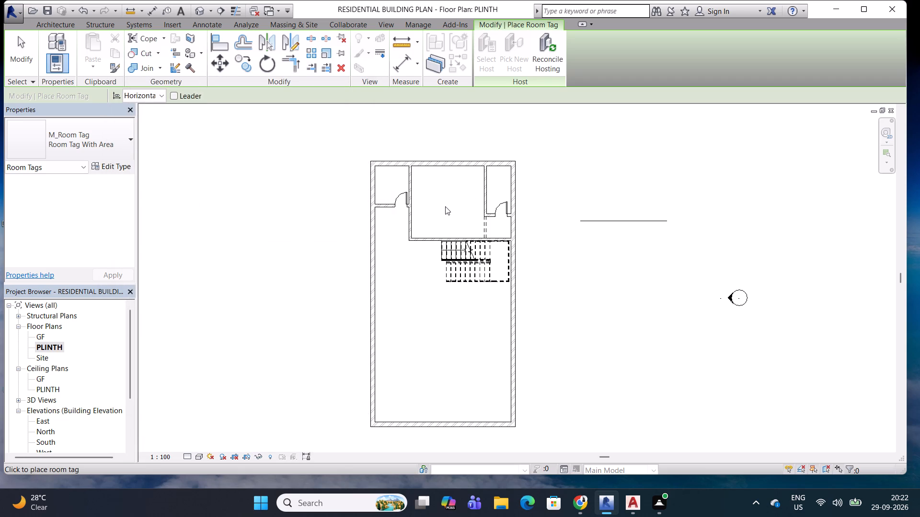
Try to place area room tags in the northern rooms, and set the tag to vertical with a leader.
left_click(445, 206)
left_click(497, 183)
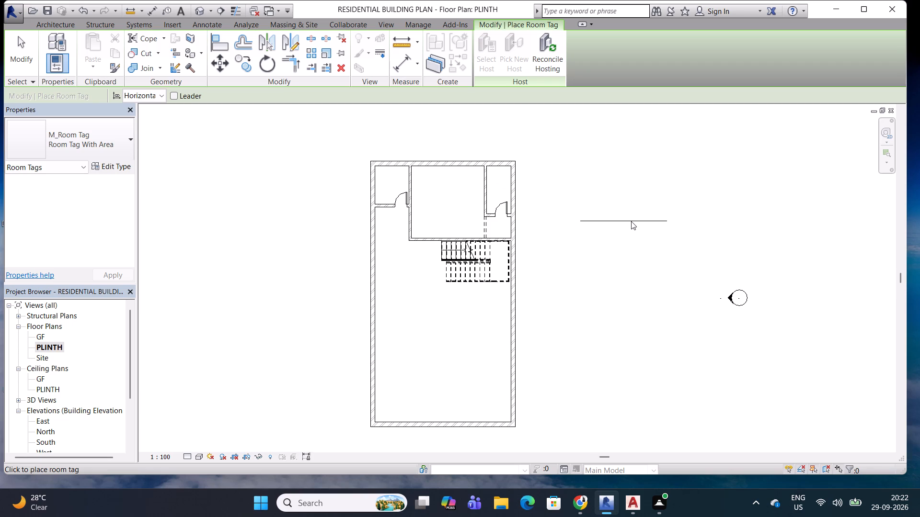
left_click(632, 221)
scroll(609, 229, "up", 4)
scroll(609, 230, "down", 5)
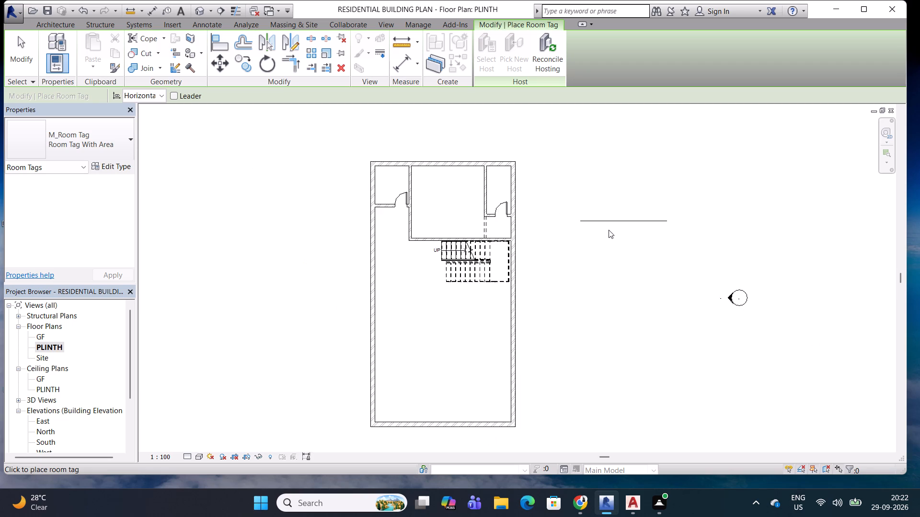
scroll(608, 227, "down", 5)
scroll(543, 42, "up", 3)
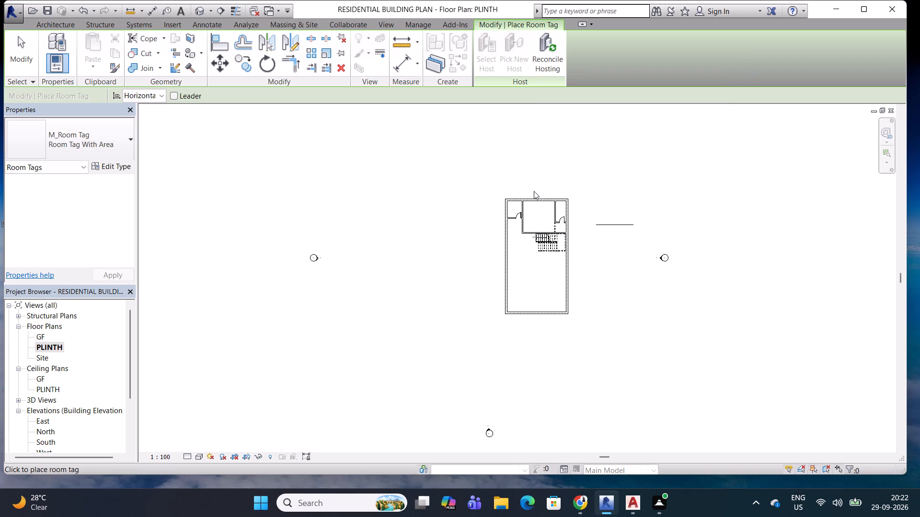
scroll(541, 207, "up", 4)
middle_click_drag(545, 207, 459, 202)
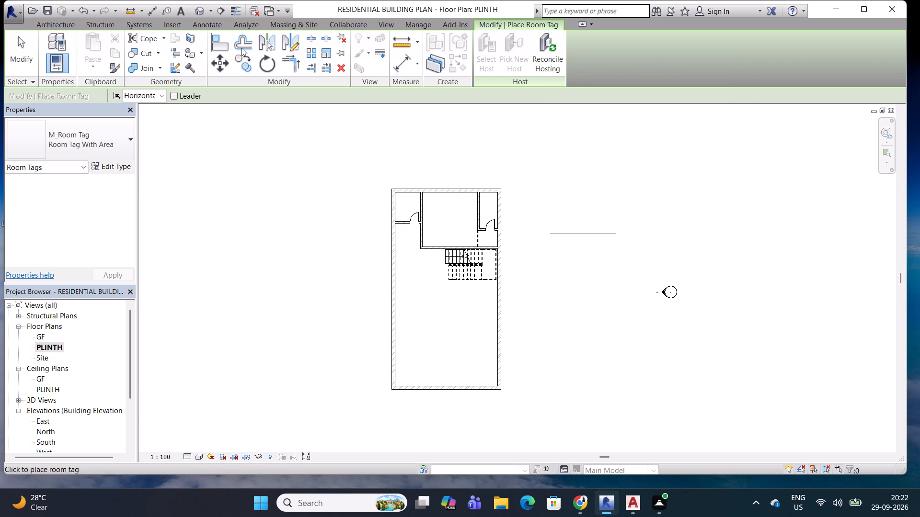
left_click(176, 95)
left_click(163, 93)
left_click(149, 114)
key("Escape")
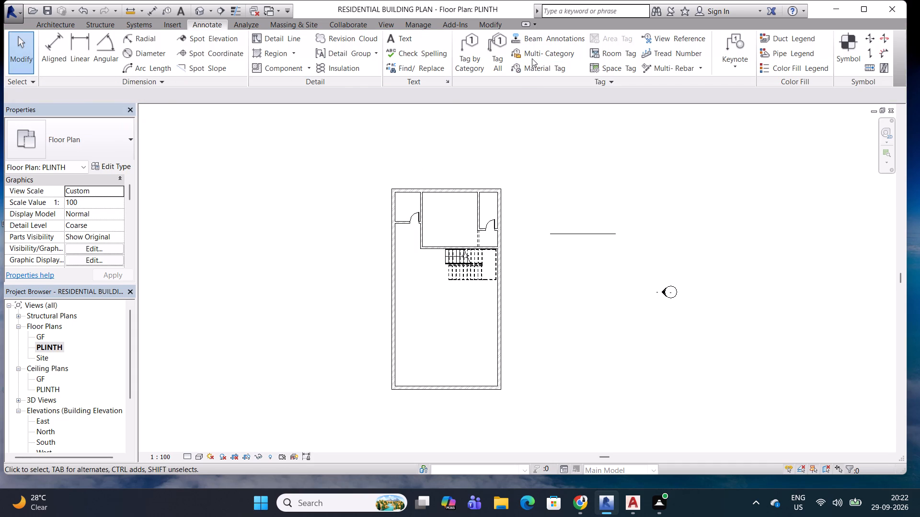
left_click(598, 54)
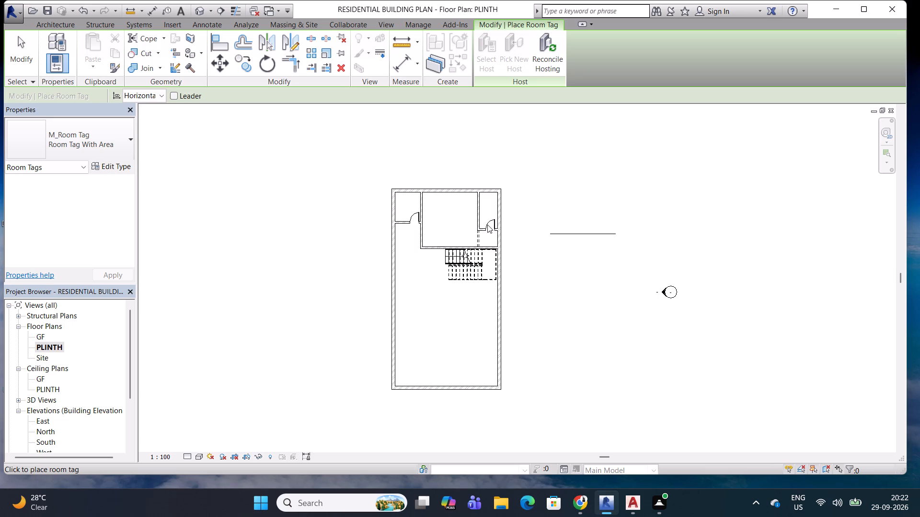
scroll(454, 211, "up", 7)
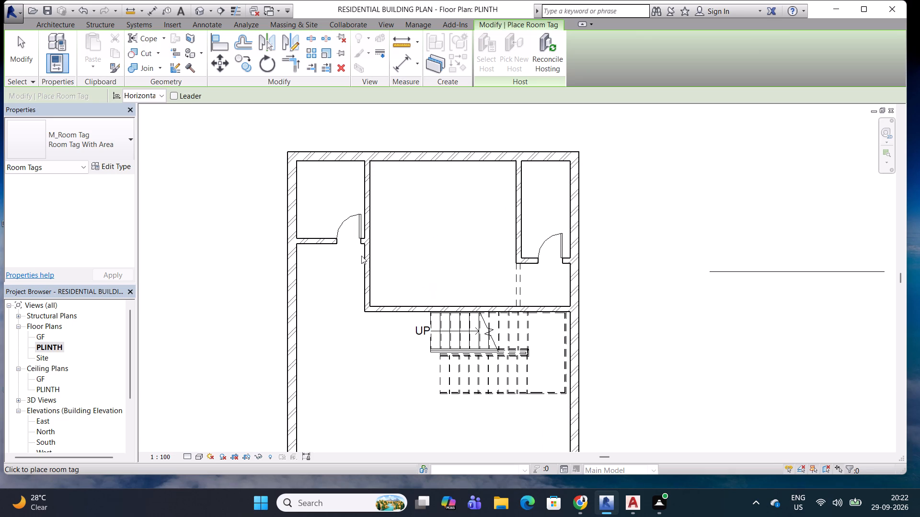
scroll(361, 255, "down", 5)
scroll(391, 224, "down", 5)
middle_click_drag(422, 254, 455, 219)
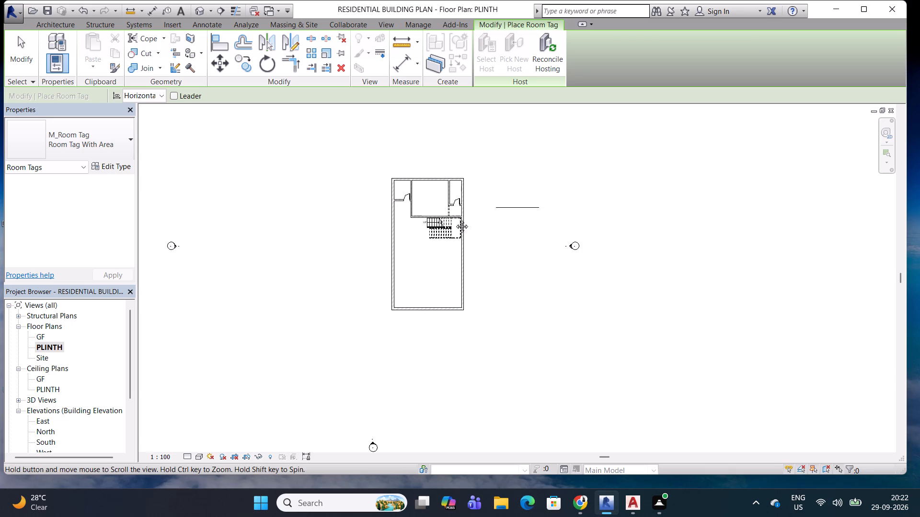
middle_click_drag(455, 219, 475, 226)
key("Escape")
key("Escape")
Delete the stray 18'-0" thin line east of the building.
left_click(553, 214)
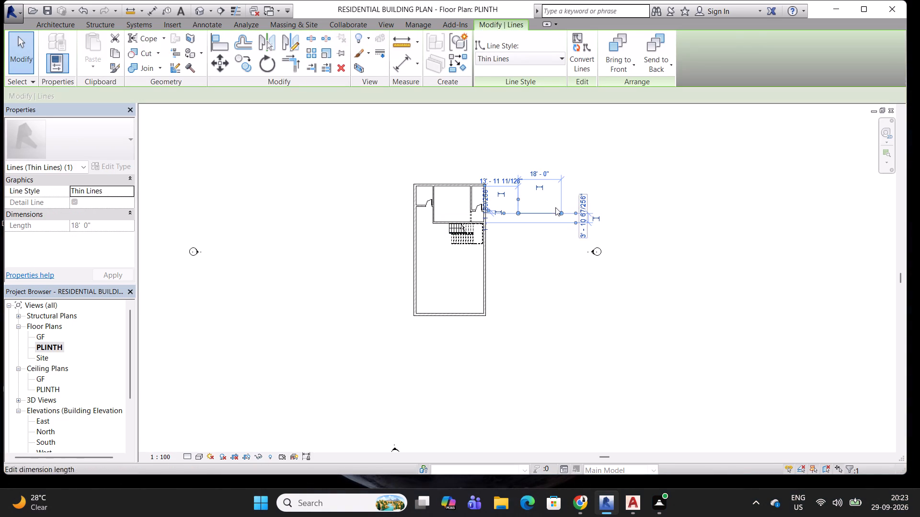
scroll(551, 207, "up", 5)
key("Delete")
scroll(510, 236, "down", 6)
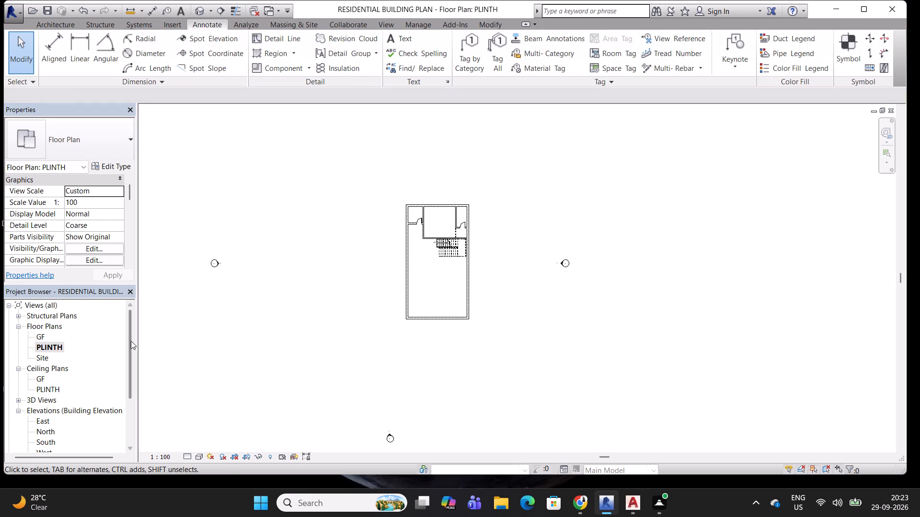
Duplicate the M_Single-Flush 2'6" door type as 3' and set its width to 3'.
middle_click_drag(203, 302, 238, 295)
scroll(448, 235, "up", 7)
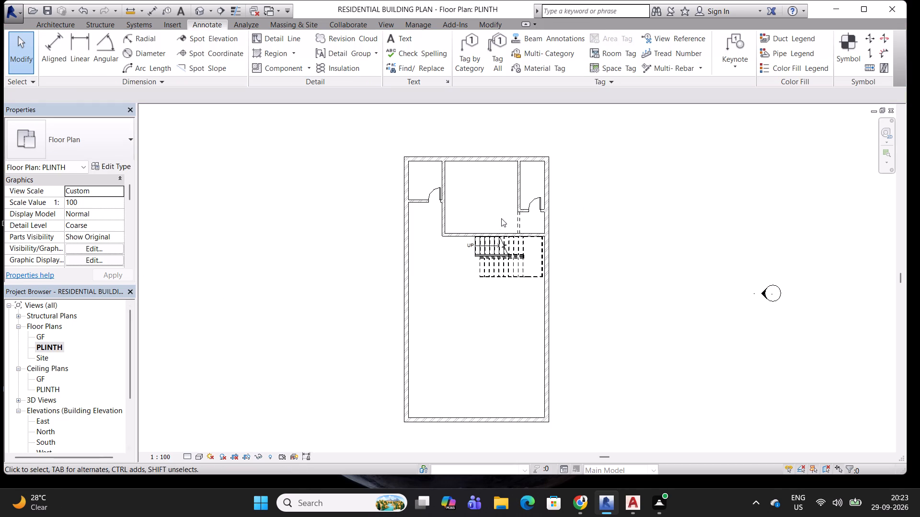
scroll(504, 203, "down", 1)
middle_click_drag(503, 196, 464, 239)
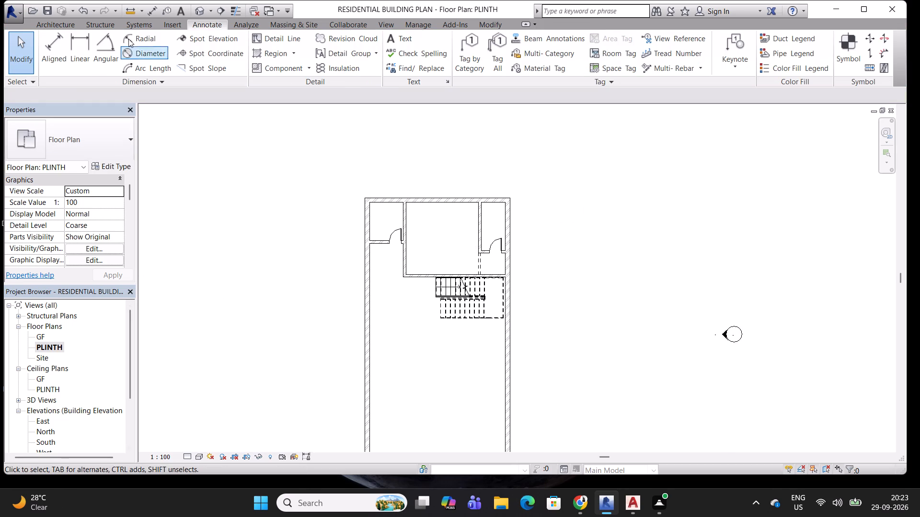
left_click(55, 25)
left_click(79, 41)
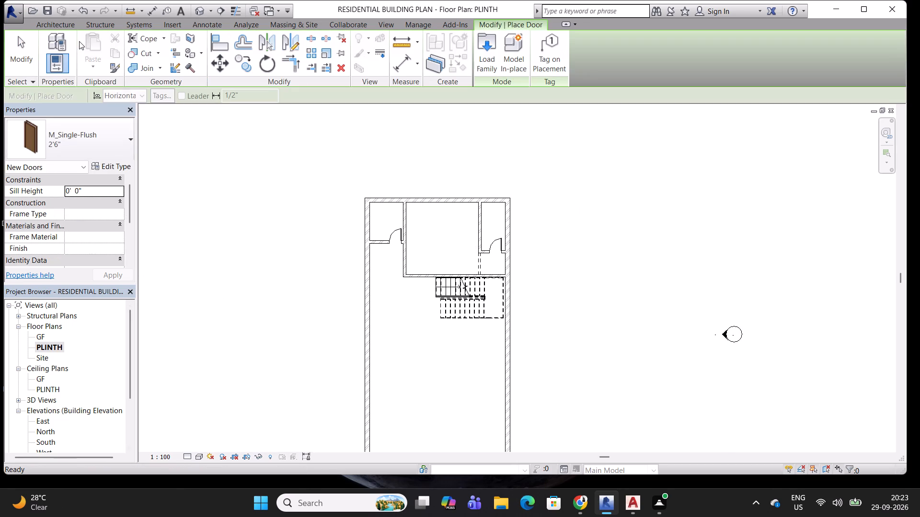
left_click(31, 131)
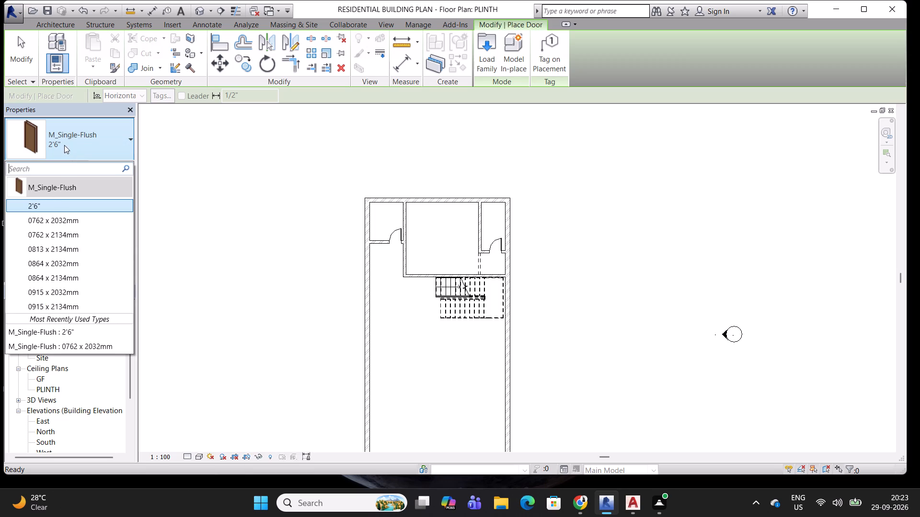
left_click(174, 140)
left_click(111, 166)
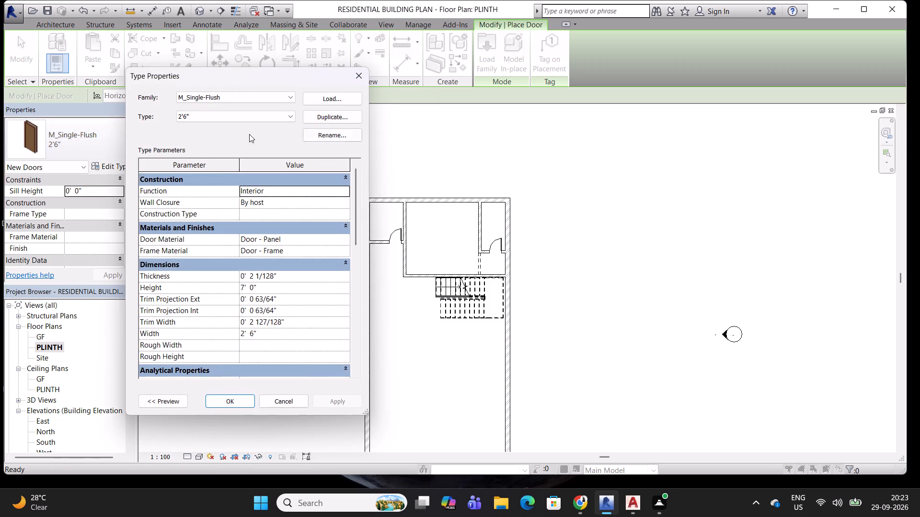
left_click(323, 116)
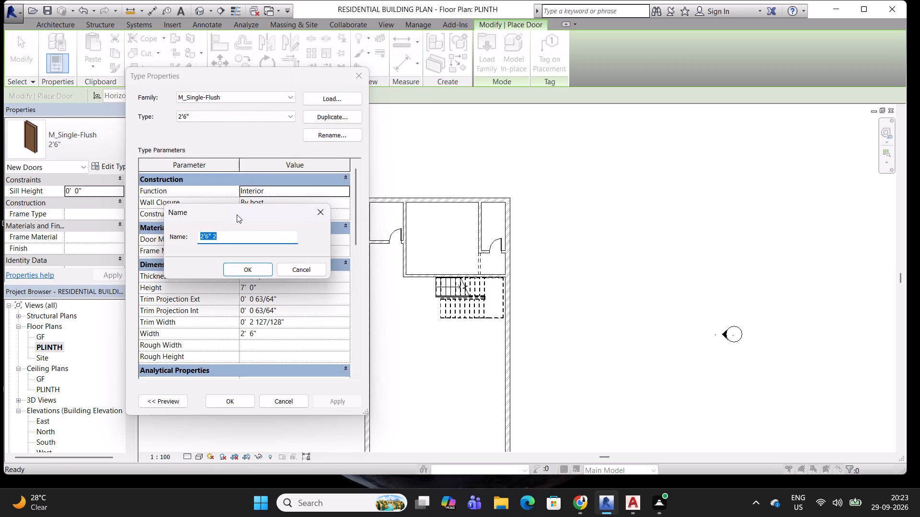
type("3'")
left_click(252, 272)
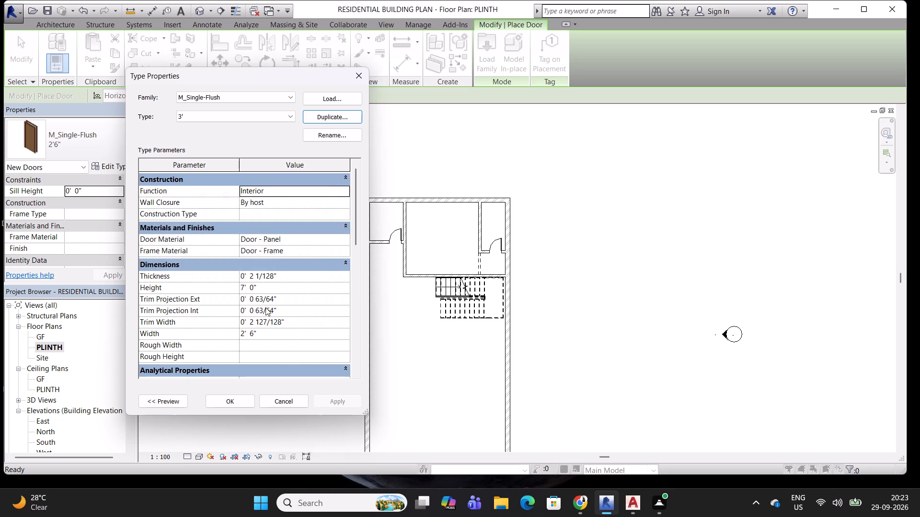
double_click(263, 331)
left_click_drag(263, 331, 238, 334)
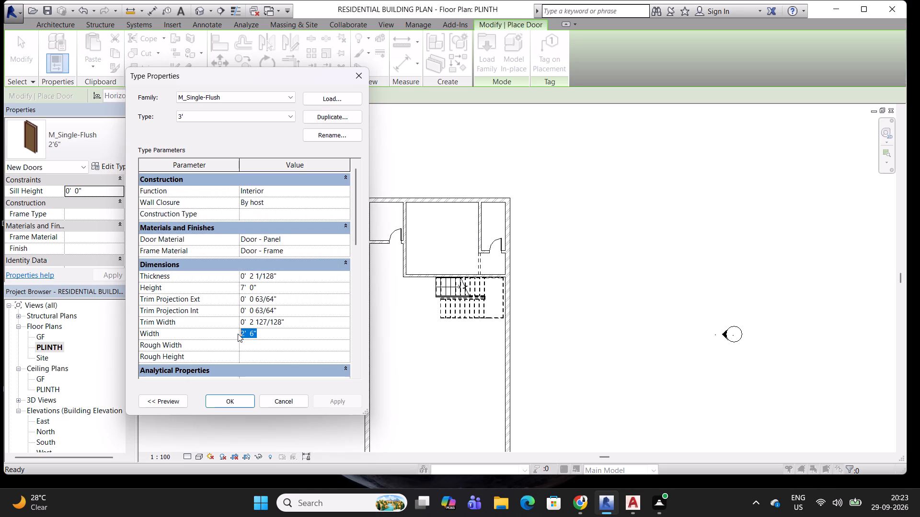
type("3'")
key("Return")
left_click(236, 398)
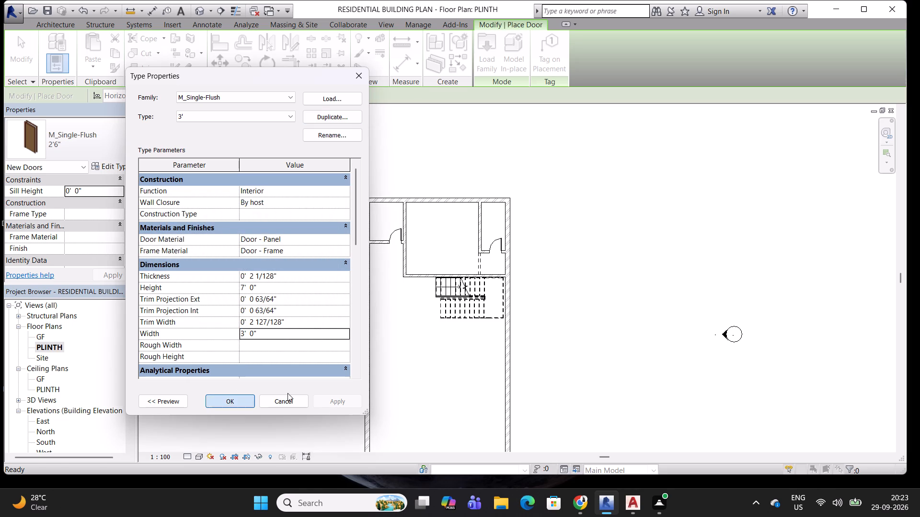
Place a 3' single-flush door in the wall north of the stair, near its west end, hinged on the west side and swinging north.
scroll(424, 268, "up", 8)
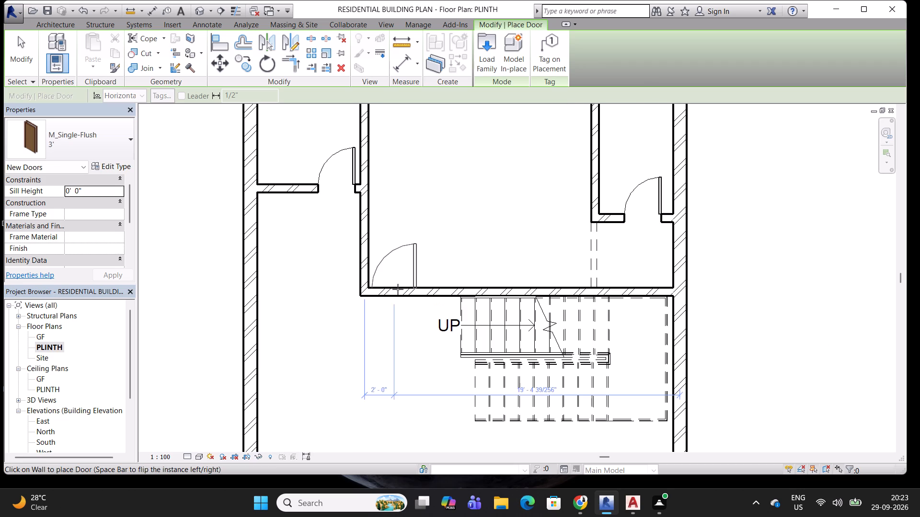
key("space")
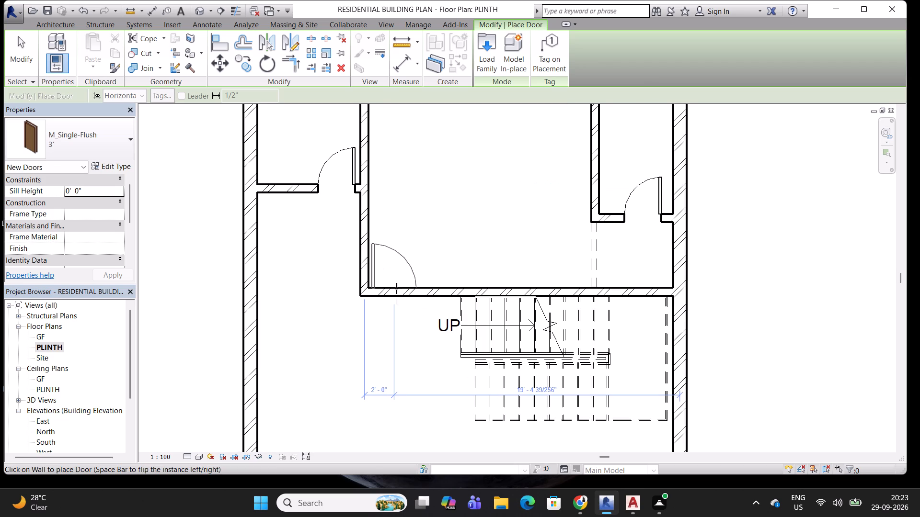
left_click(400, 288)
scroll(400, 288, "up", 5)
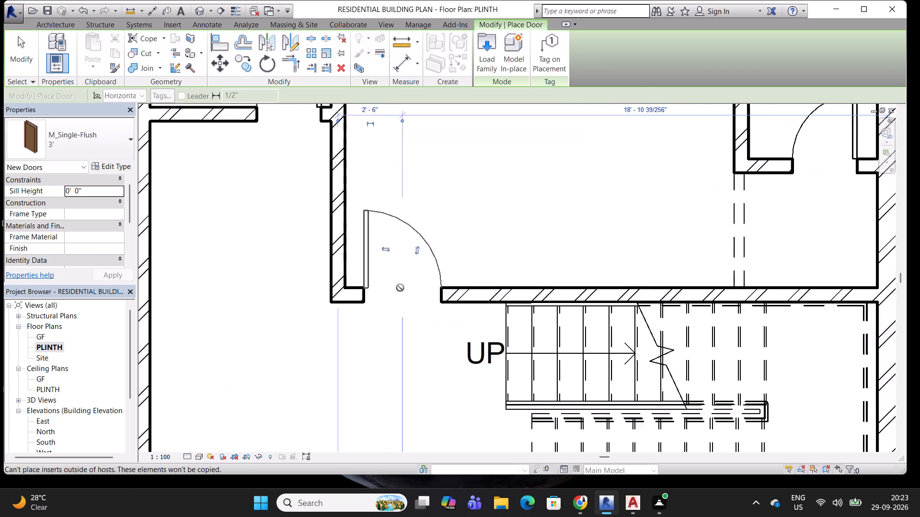
middle_click_drag(405, 256, 409, 280)
key("Escape")
key("Escape")
key("Escape")
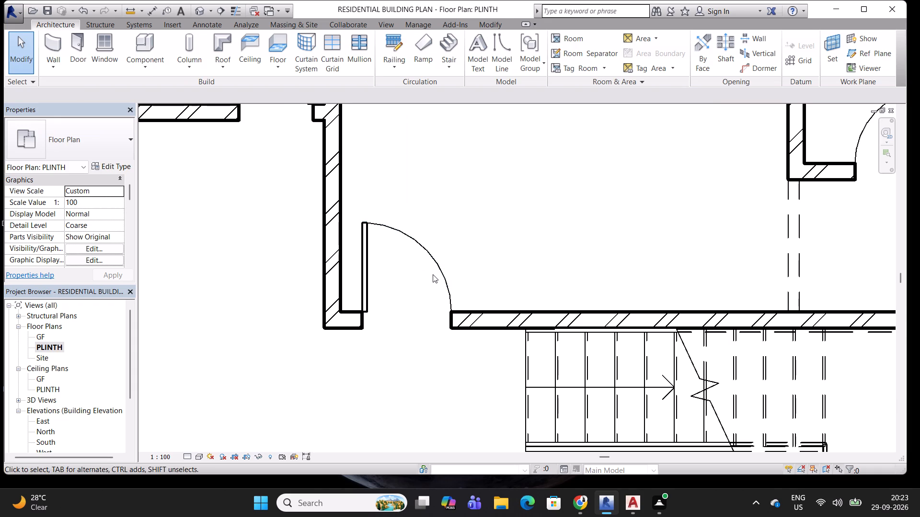
Set the new 3' door's jamb offset from the inner face of the adjacent west partition to 4.5".
left_click(368, 227)
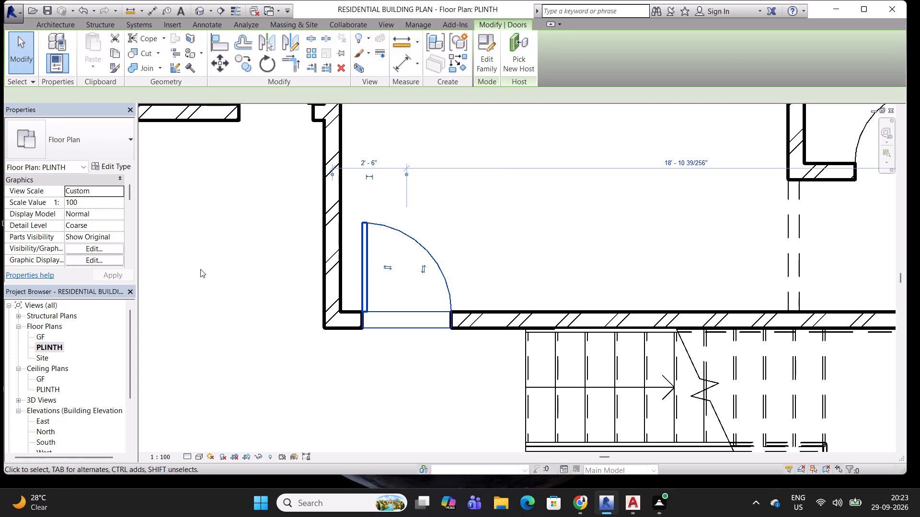
double_click(333, 176)
double_click(407, 178)
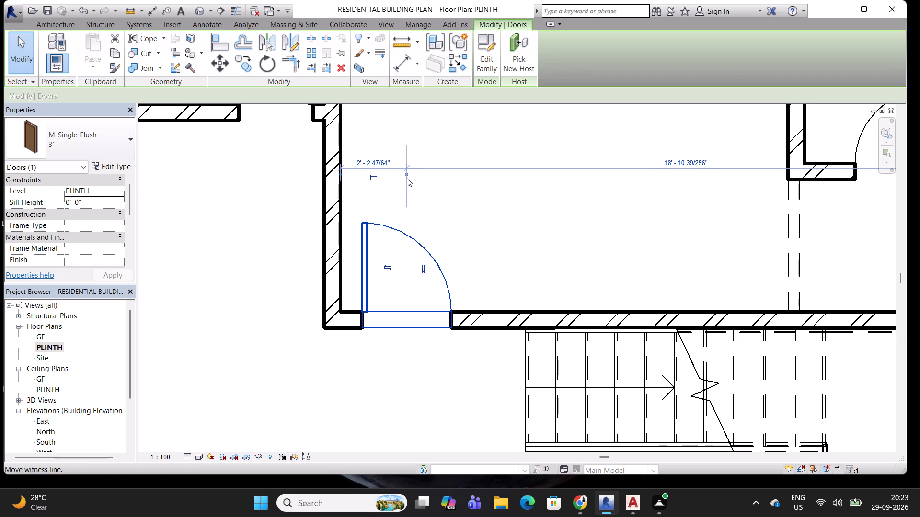
left_click(354, 164)
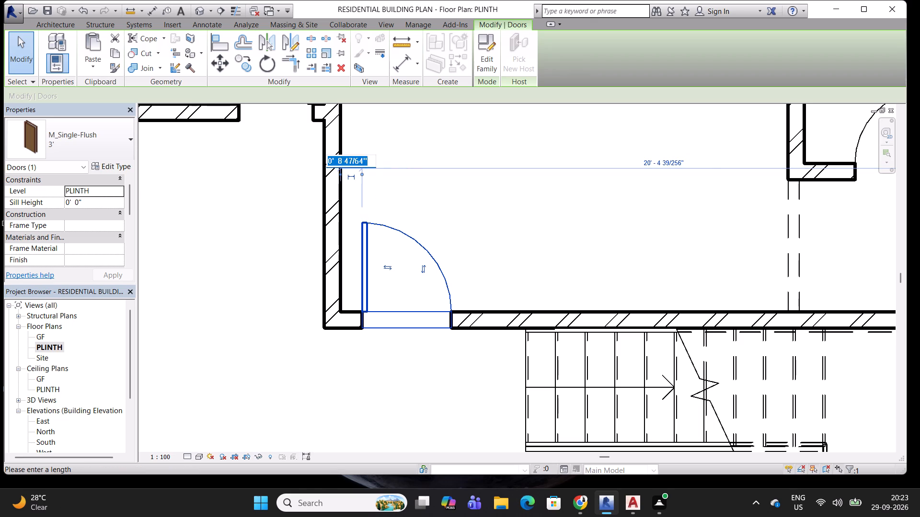
type("4.5\"")
key("Return")
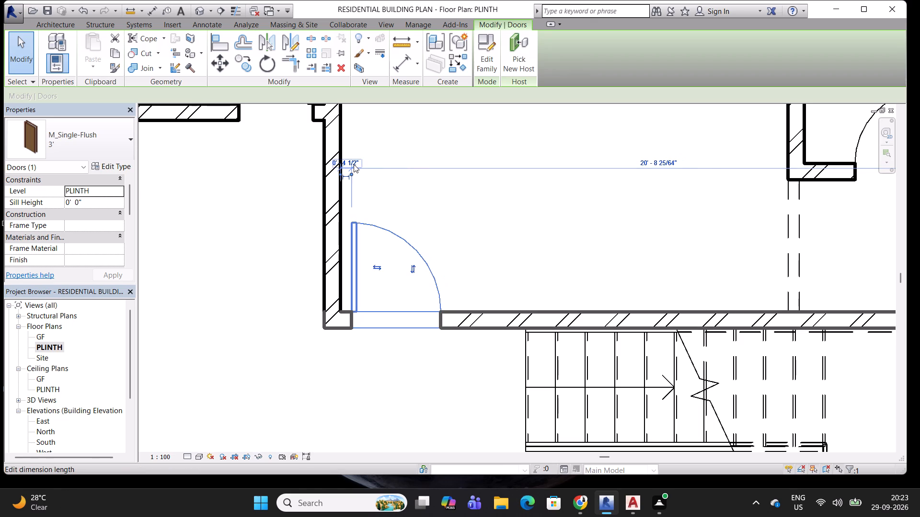
left_click(475, 208)
Save the project.
scroll(439, 192, "down", 4)
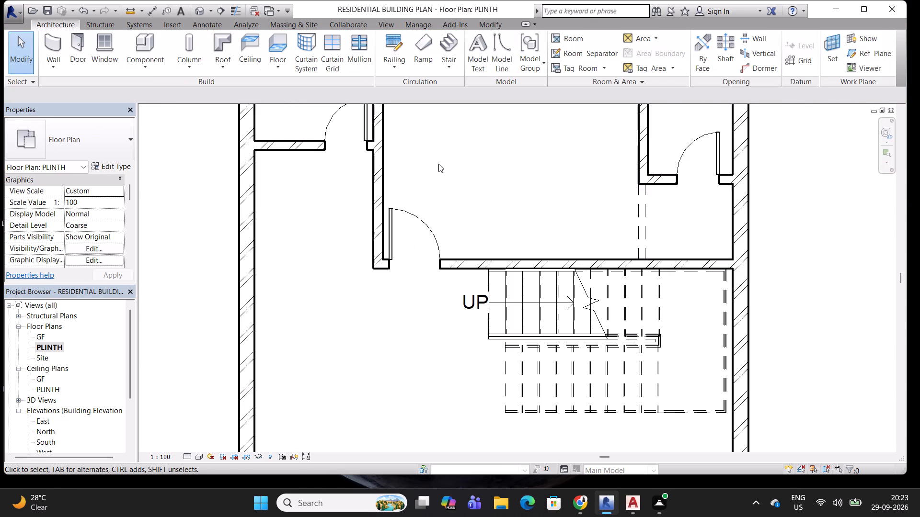
middle_click_drag(440, 159, 399, 183)
scroll(411, 182, "down", 4)
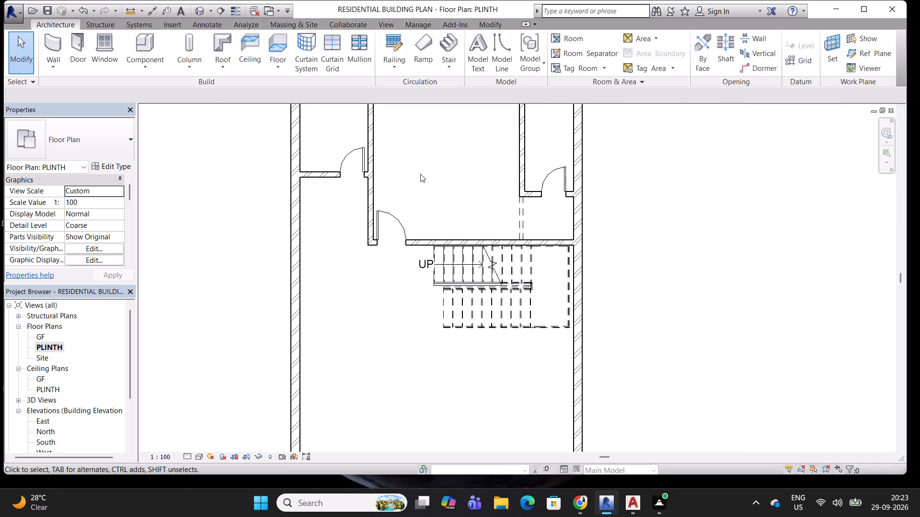
middle_click_drag(420, 174, 425, 210)
scroll(439, 169, "down", 3)
middle_click_drag(439, 169, 473, 158)
scroll(477, 159, "down", 3)
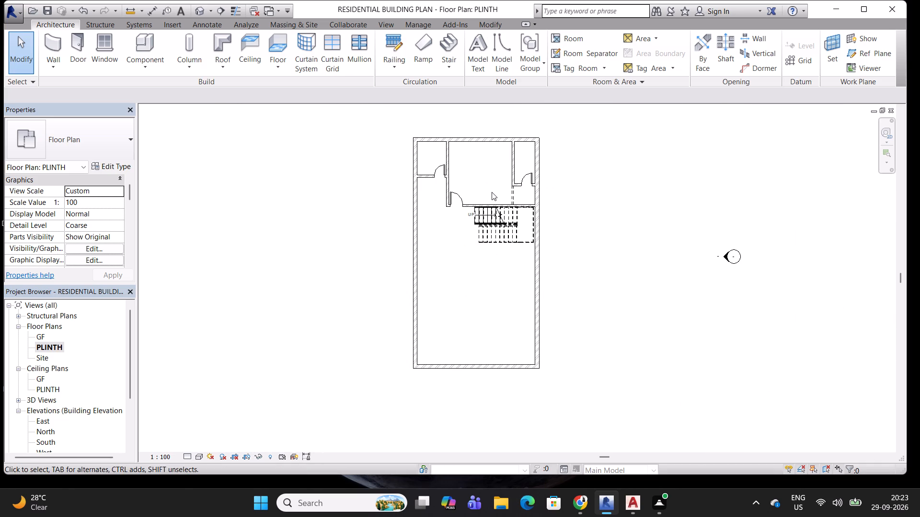
key("ctrl+s")
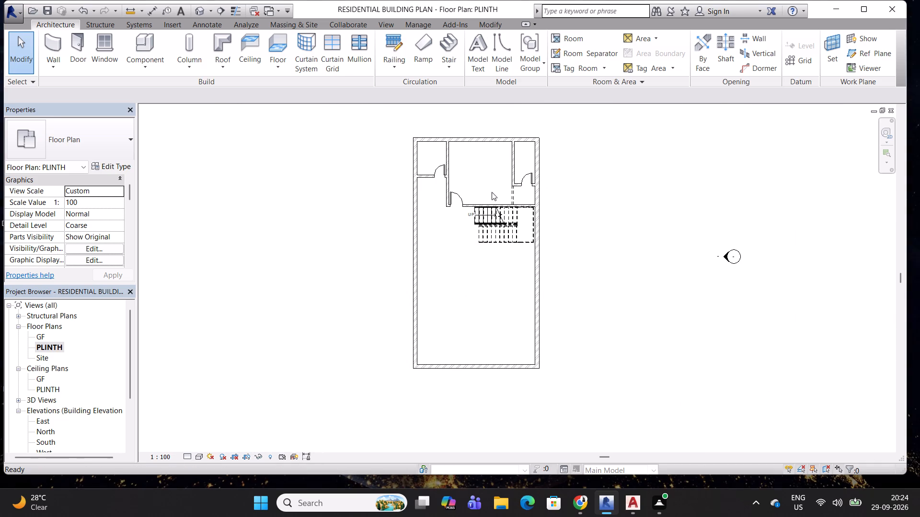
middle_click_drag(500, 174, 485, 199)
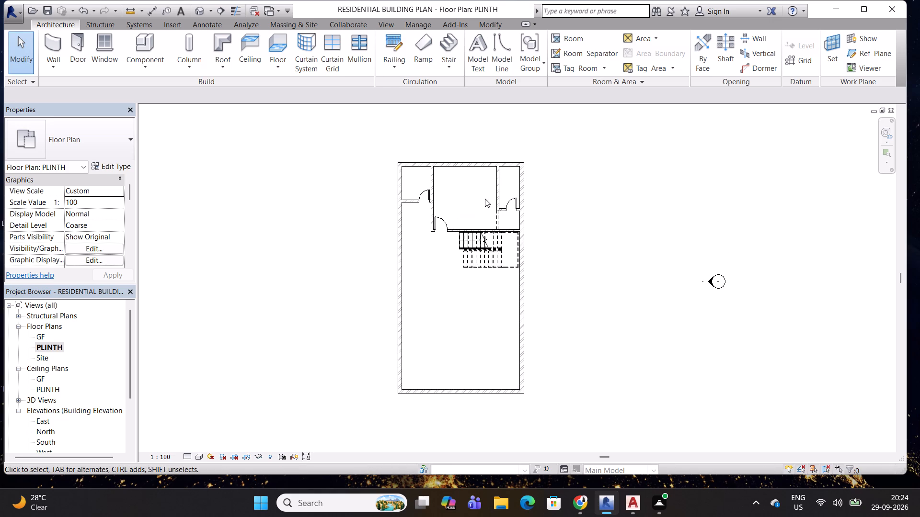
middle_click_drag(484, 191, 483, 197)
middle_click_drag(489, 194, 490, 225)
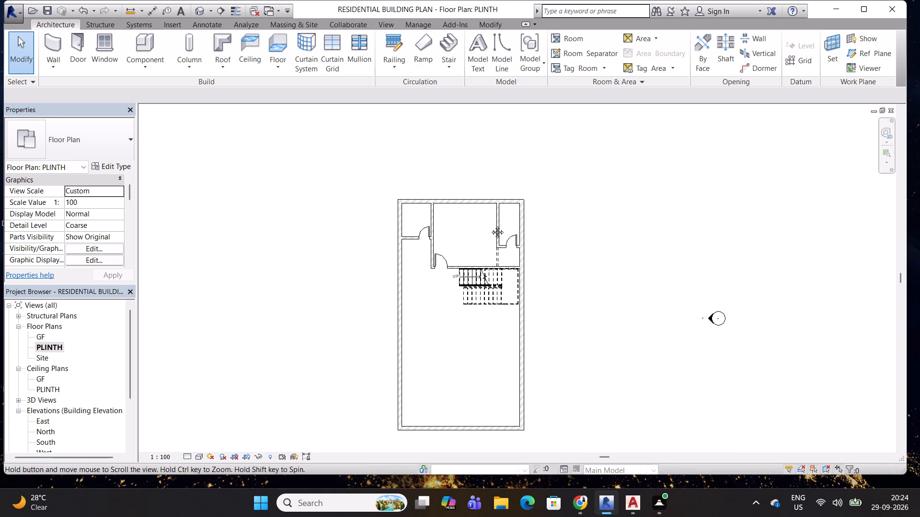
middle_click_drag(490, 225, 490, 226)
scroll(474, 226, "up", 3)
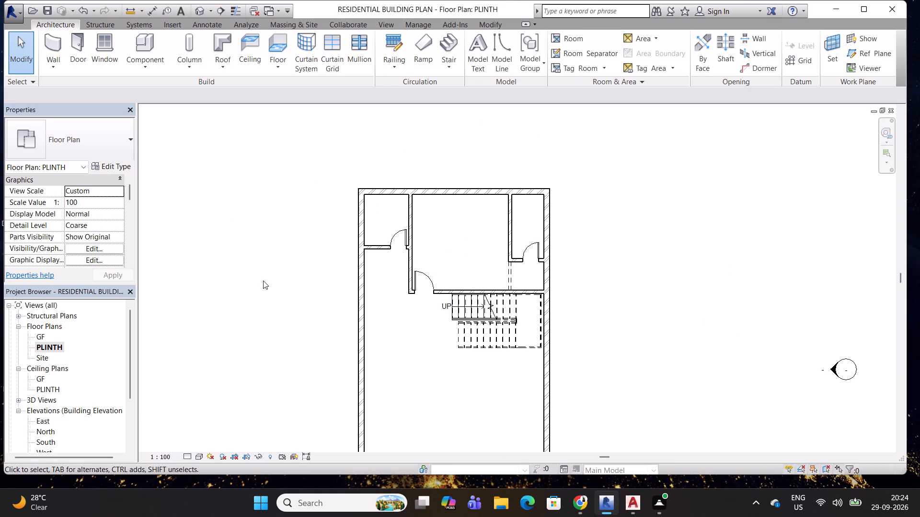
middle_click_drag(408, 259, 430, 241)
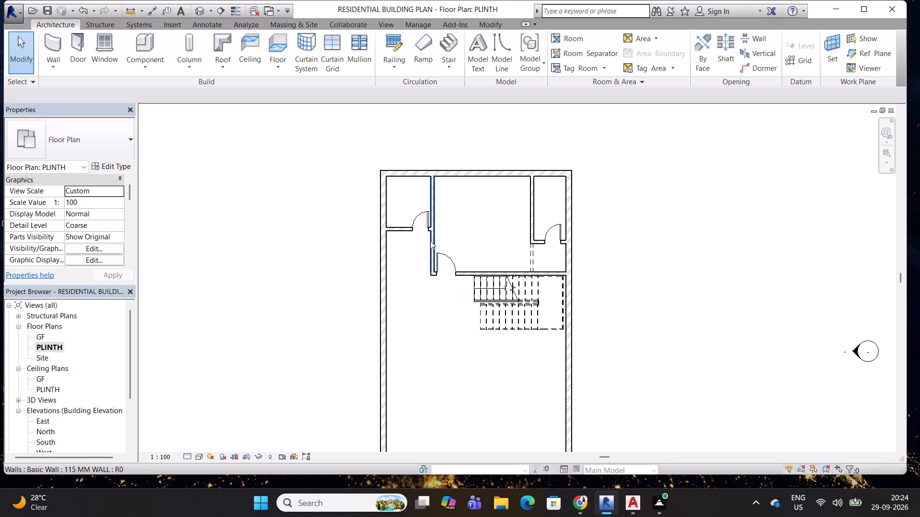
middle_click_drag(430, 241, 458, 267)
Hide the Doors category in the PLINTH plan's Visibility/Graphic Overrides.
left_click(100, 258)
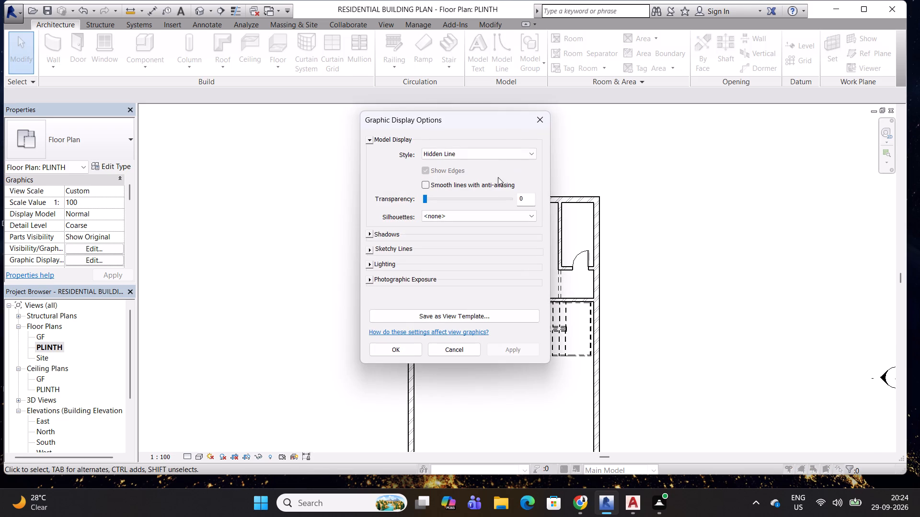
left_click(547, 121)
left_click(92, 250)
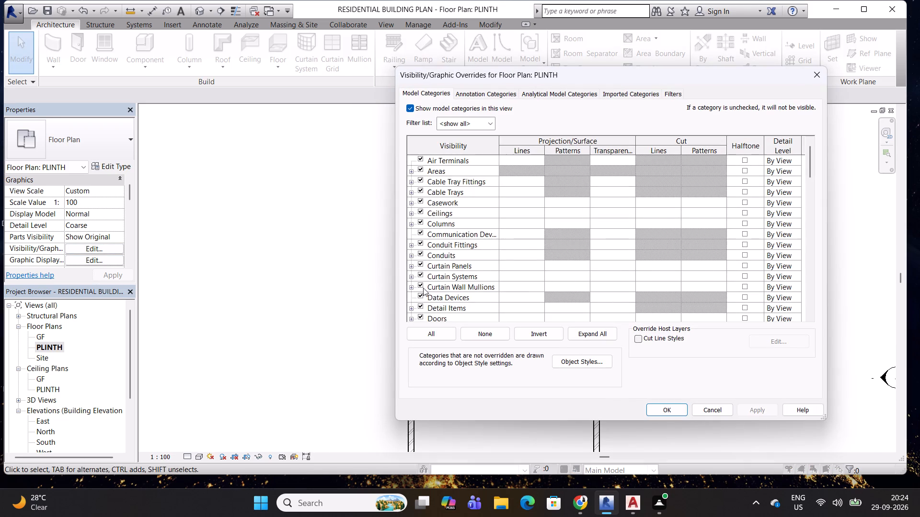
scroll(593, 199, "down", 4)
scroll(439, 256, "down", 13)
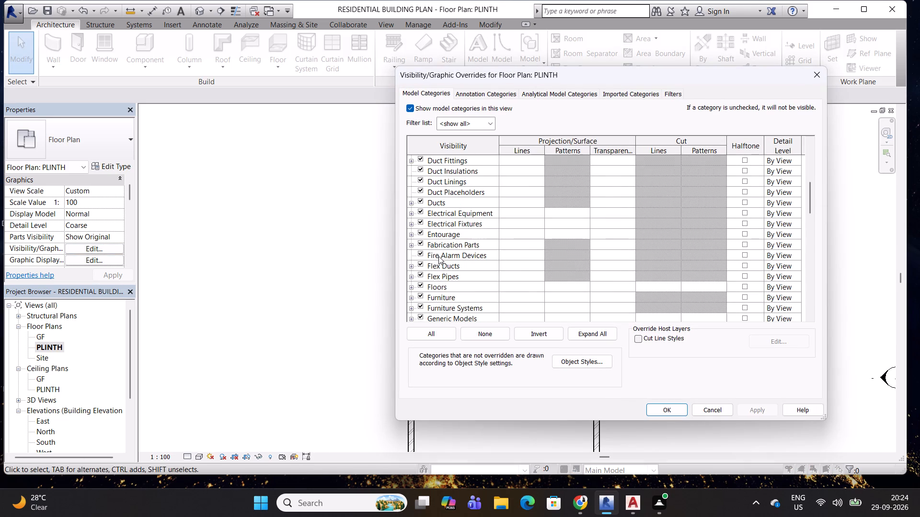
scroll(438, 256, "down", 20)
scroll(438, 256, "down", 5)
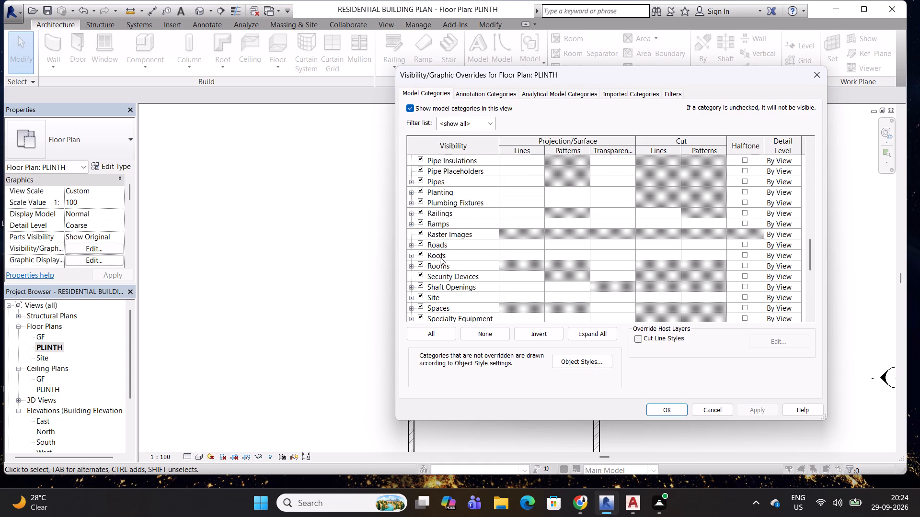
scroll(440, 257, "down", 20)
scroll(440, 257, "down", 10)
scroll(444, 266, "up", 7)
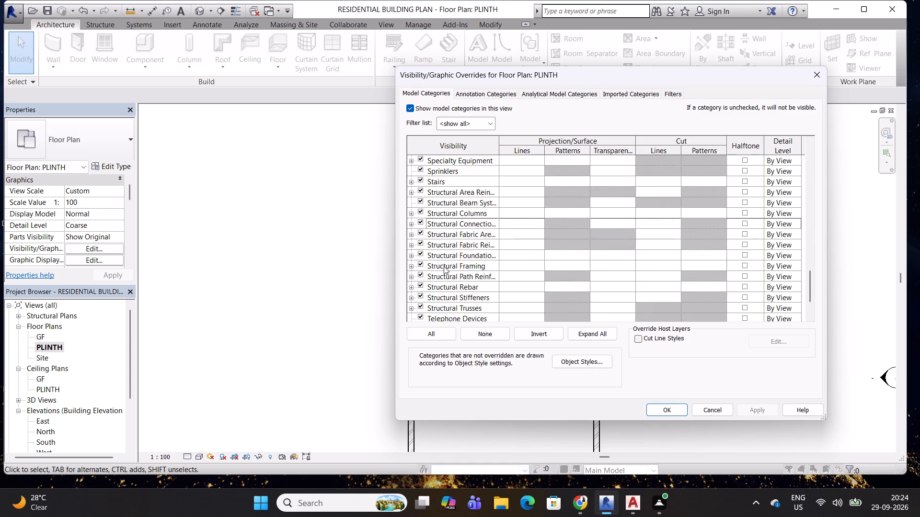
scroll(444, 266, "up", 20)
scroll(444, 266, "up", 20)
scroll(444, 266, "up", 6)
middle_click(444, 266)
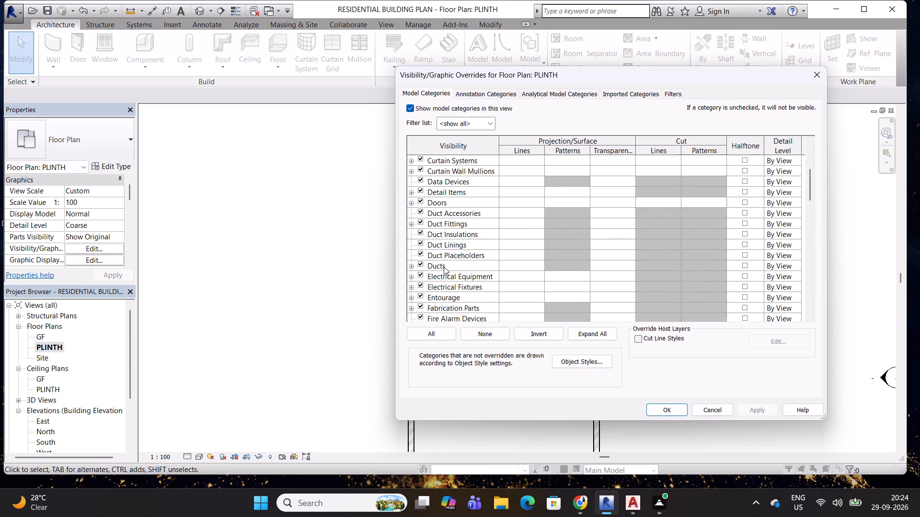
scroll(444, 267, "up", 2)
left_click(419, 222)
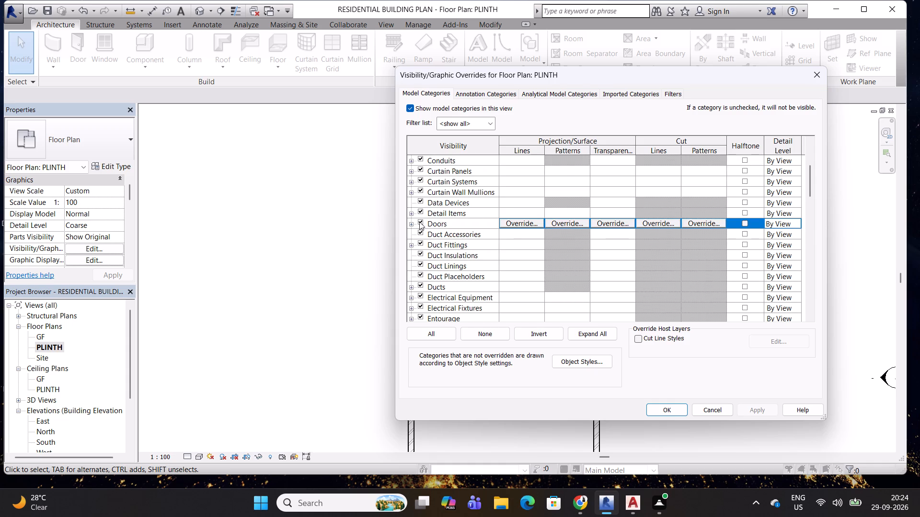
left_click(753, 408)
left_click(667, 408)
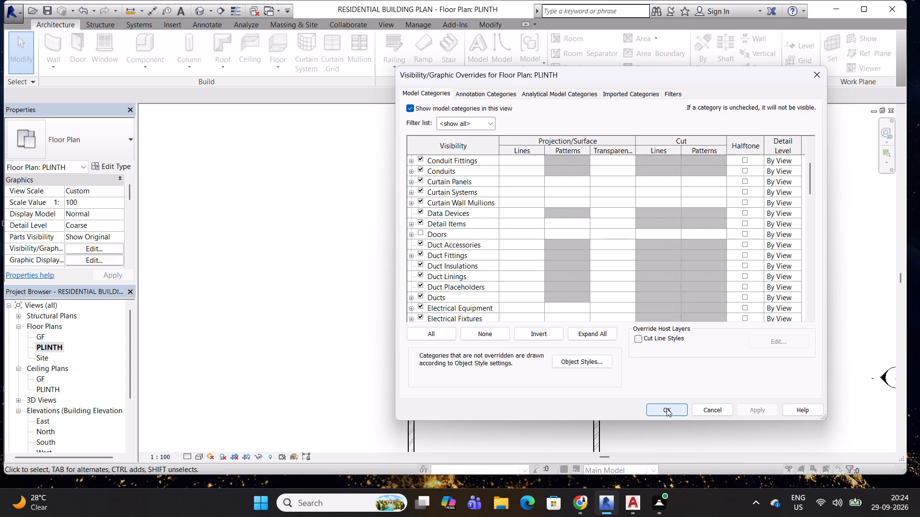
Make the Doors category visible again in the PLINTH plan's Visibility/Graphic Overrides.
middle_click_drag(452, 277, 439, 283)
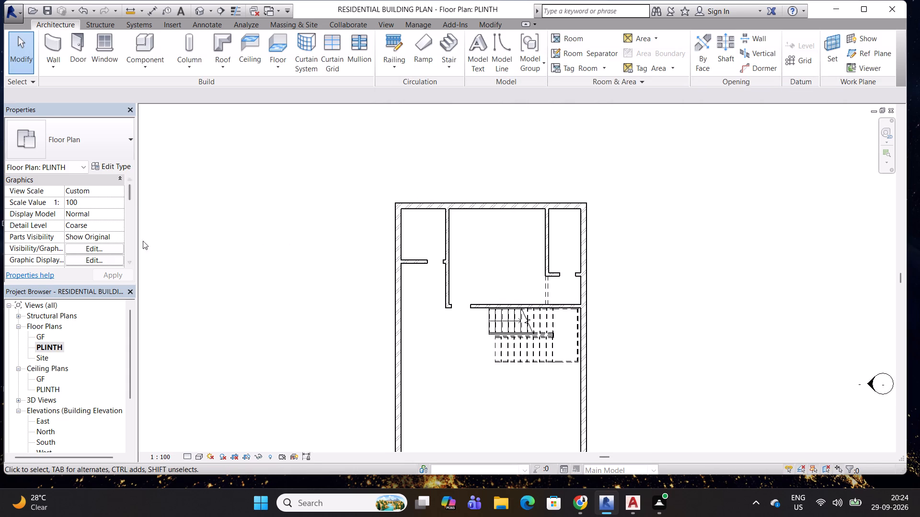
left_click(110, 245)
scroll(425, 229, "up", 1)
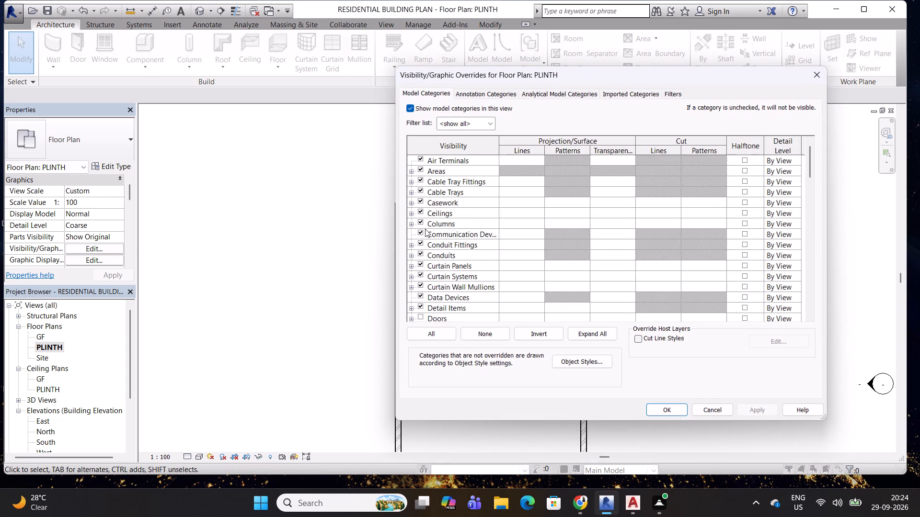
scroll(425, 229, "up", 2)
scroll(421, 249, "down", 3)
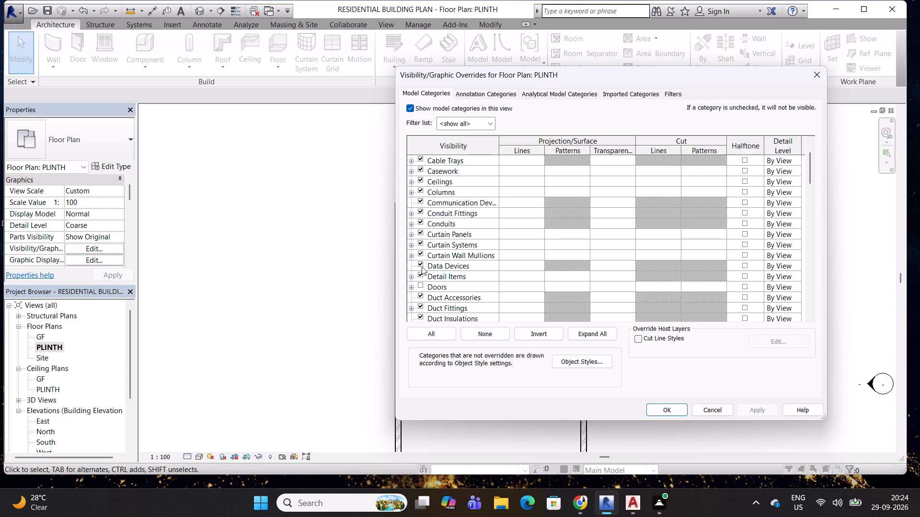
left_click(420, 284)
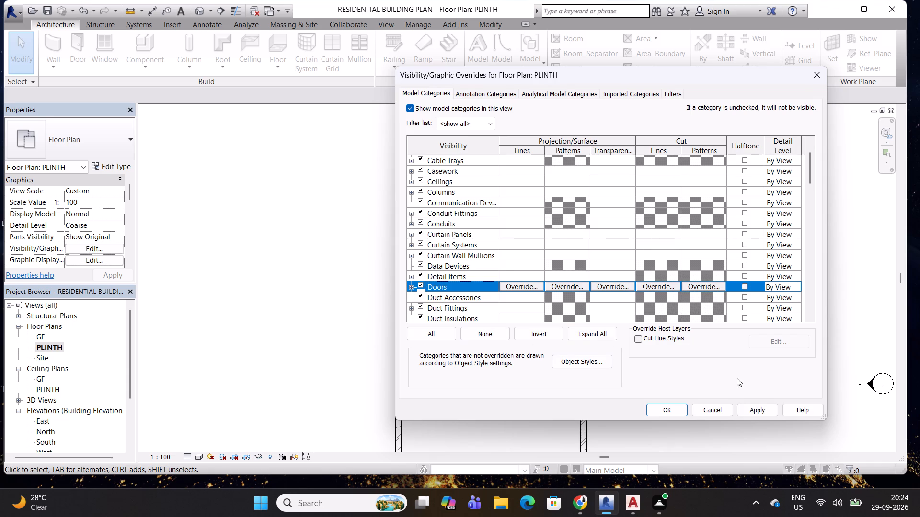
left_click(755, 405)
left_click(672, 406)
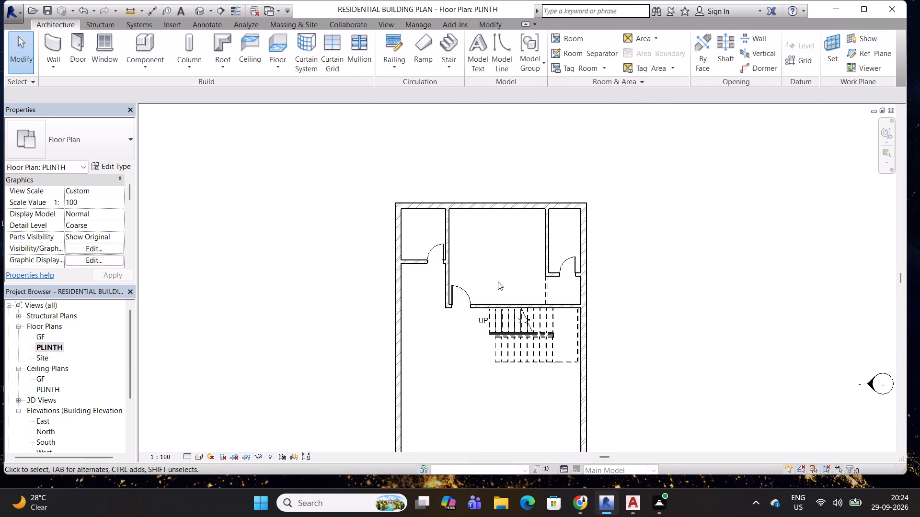
Examine the northwest room's door opening and the partition wall that hosts it.
middle_click_drag(498, 281, 488, 286)
scroll(435, 260, "up", 10)
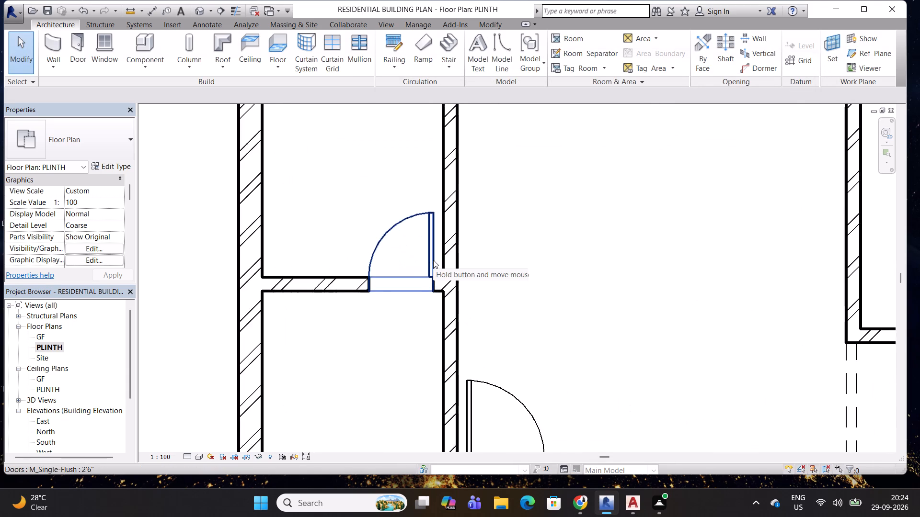
scroll(433, 260, "up", 5)
scroll(454, 257, "down", 7)
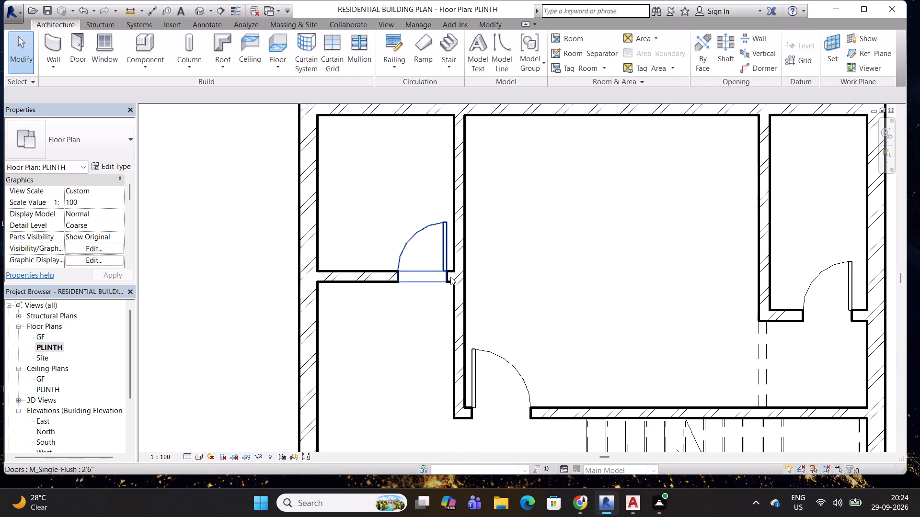
left_click(370, 279)
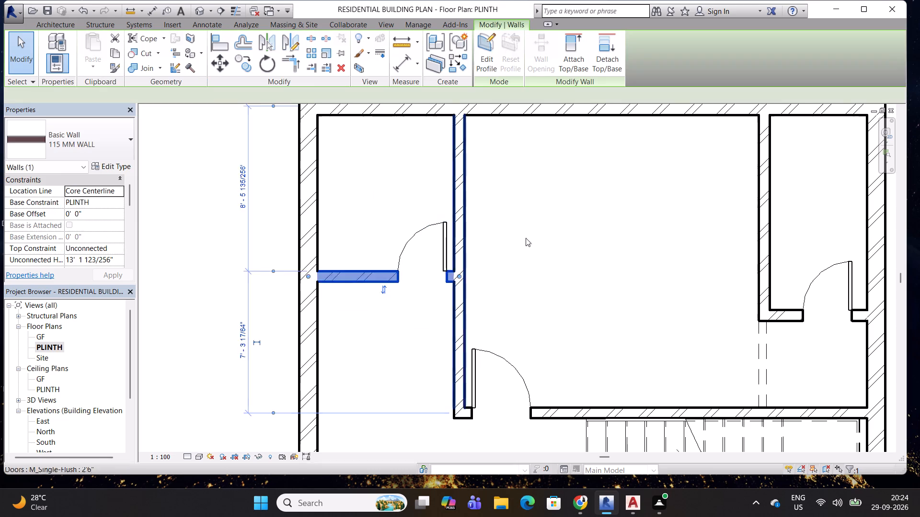
scroll(538, 233, "down", 3)
middle_click_drag(591, 235, 546, 274)
key("Escape")
key("Escape")
key("Escape")
Save the project again.
key("ctrl+s")
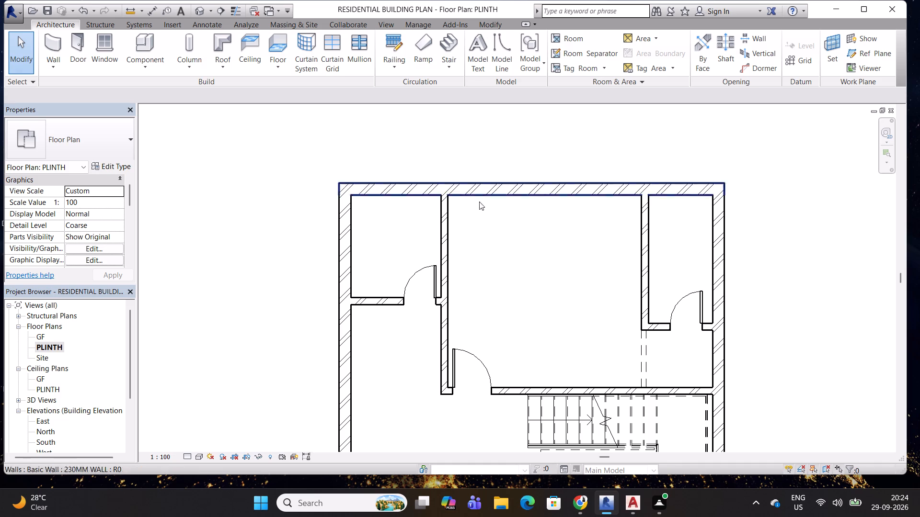
Start placing a window and duplicate the M_Fixed 0406 x 0610mm type under the name 4'6"X4'.
scroll(507, 222, "down", 4)
middle_click_drag(517, 223, 460, 224)
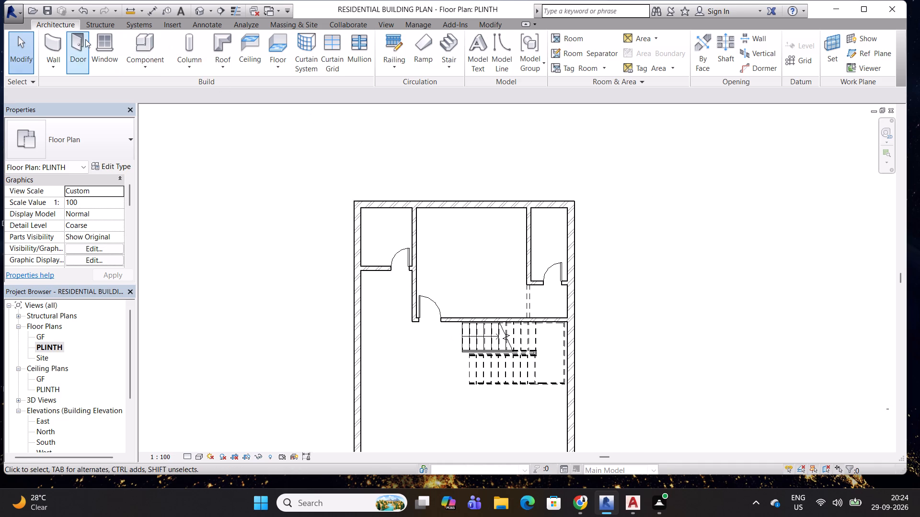
left_click(103, 45)
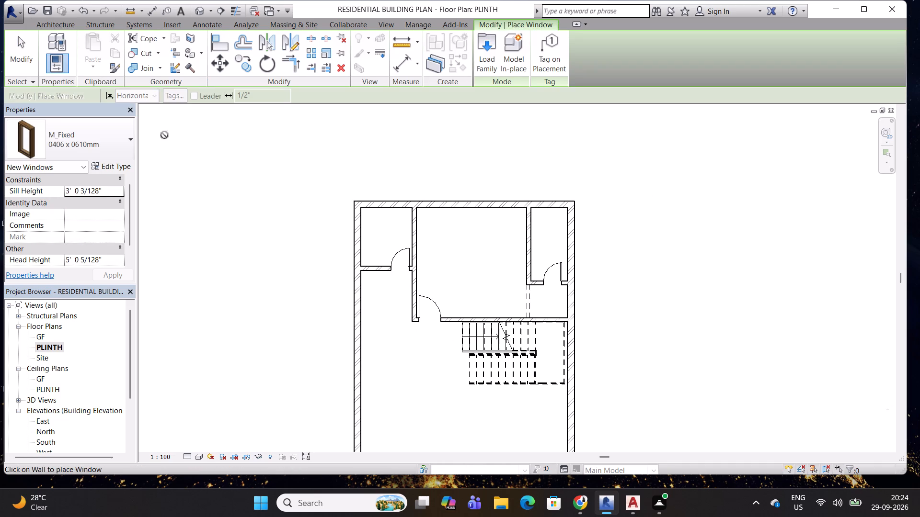
left_click(131, 139)
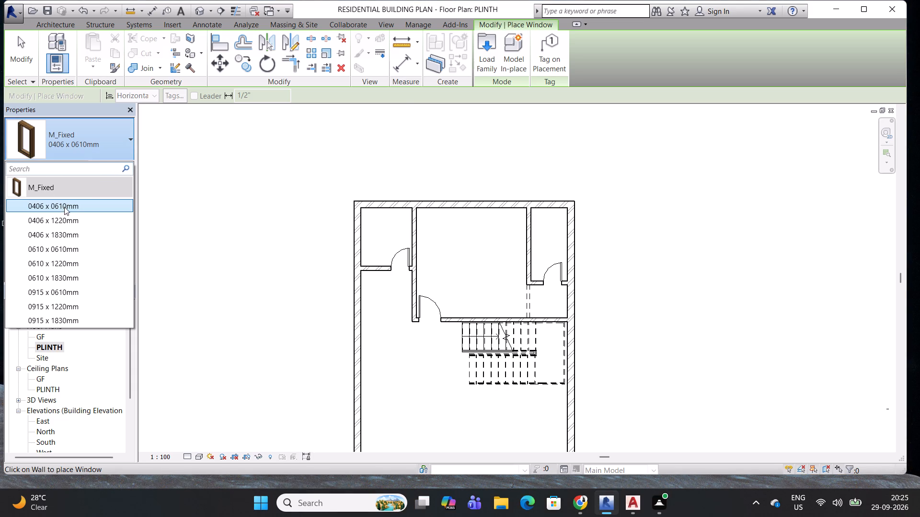
left_click(131, 138)
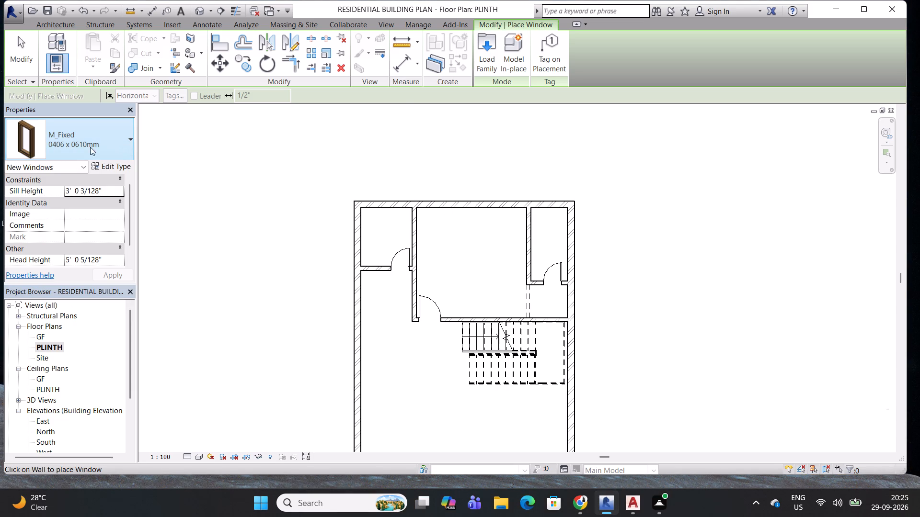
left_click(107, 166)
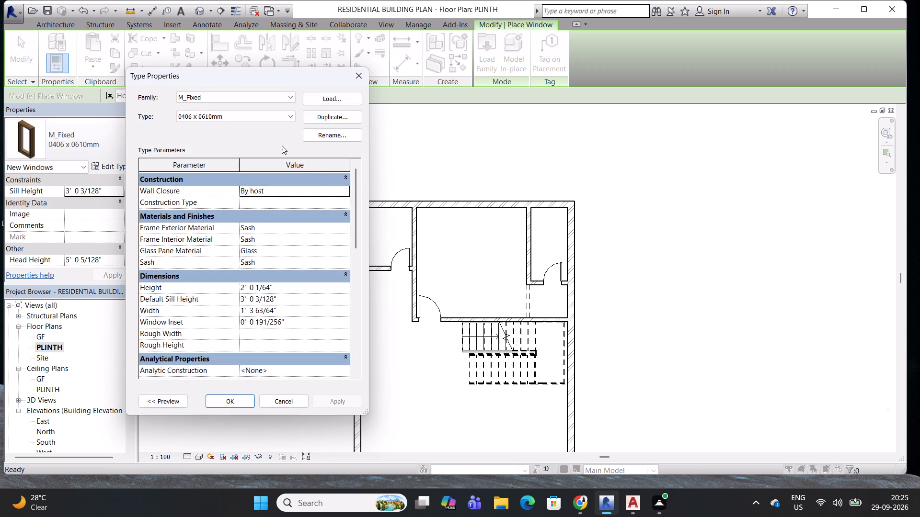
left_click(247, 118)
left_click(246, 113)
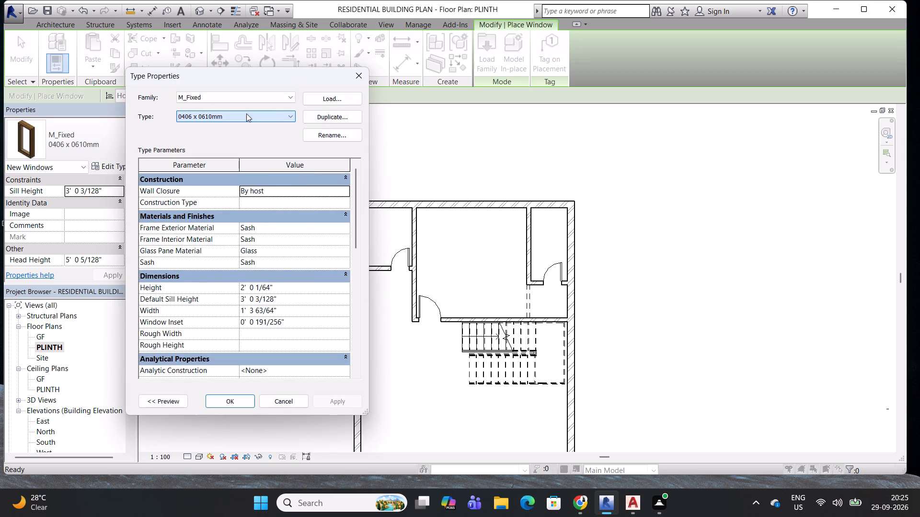
left_click(319, 115)
type("3'")
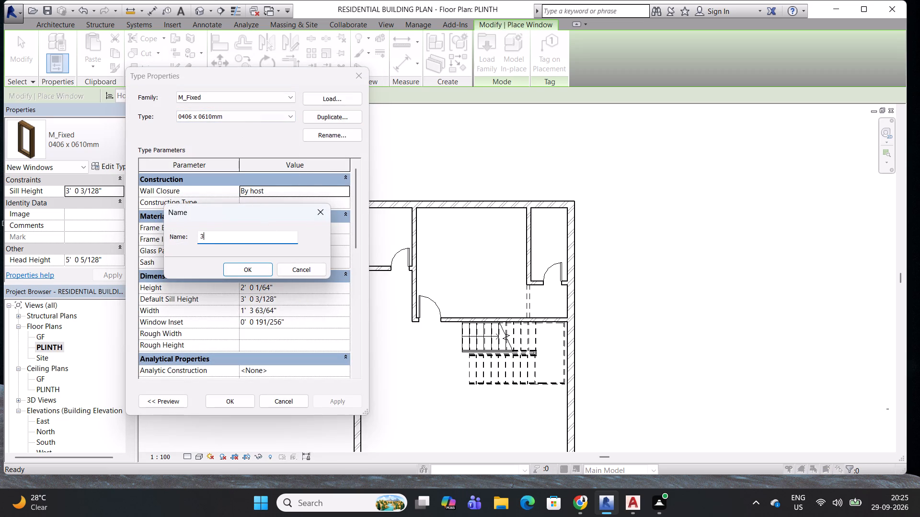
key("BackSpace")
key("BackSpace")
key("BackSpace")
key("4")
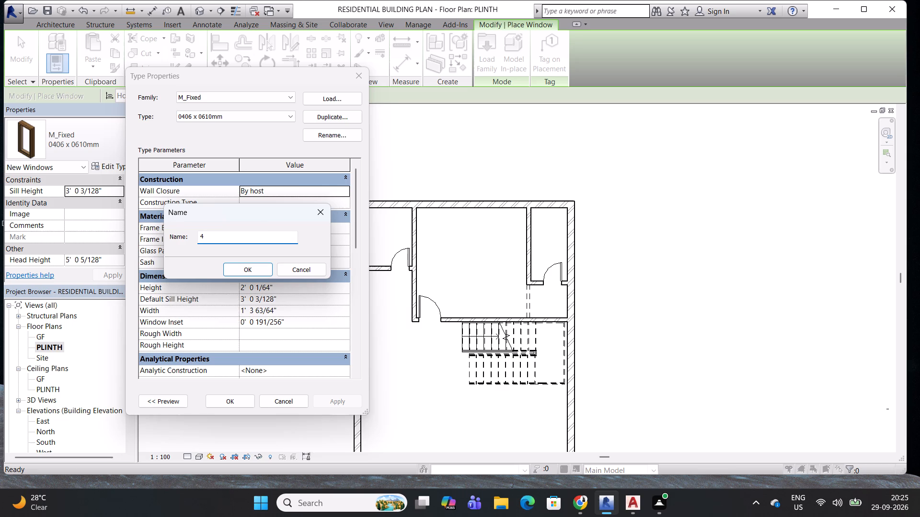
type("'6\"")
key("x")
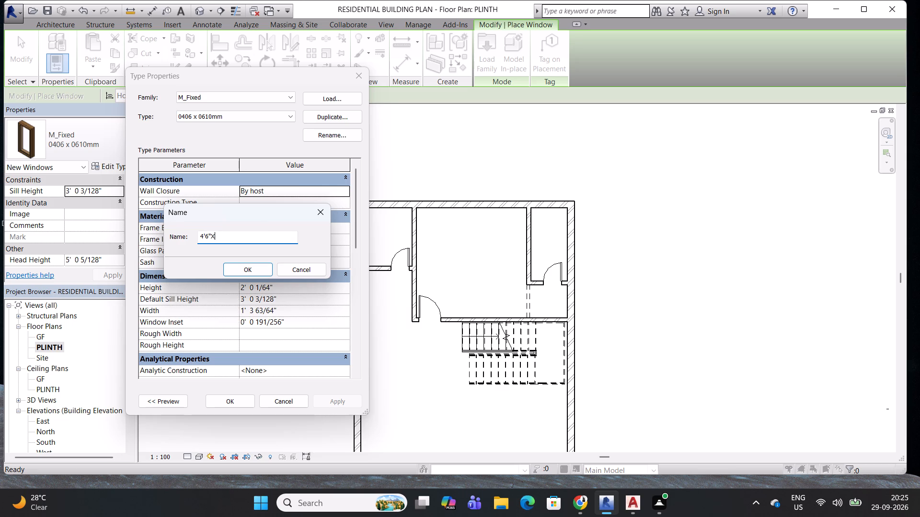
type("4'")
left_click(243, 270)
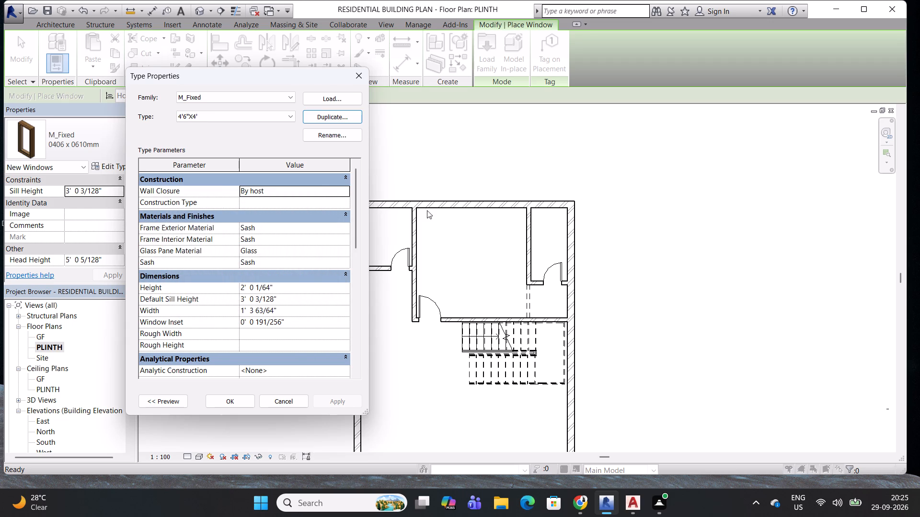
Set the 4'6"X4' window type's height to 4', default sill height to 3' and width to 4'6".
left_click(289, 285)
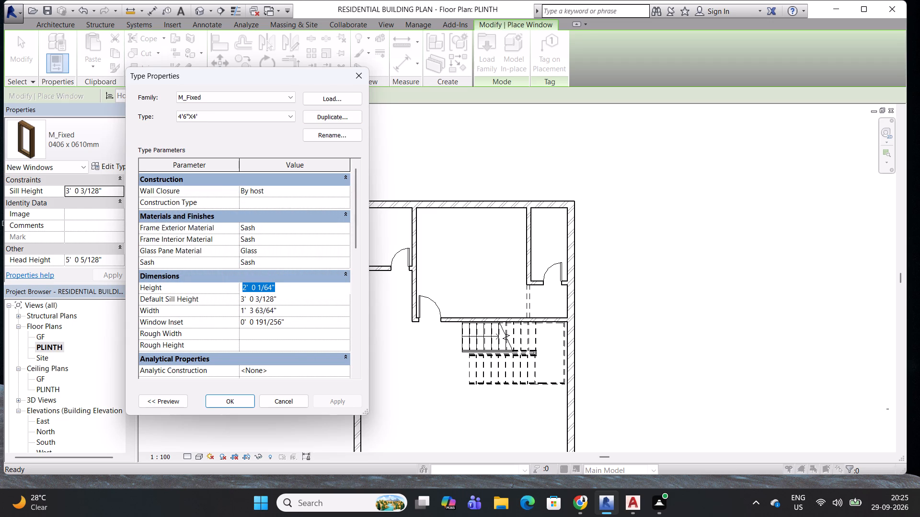
type("4'")
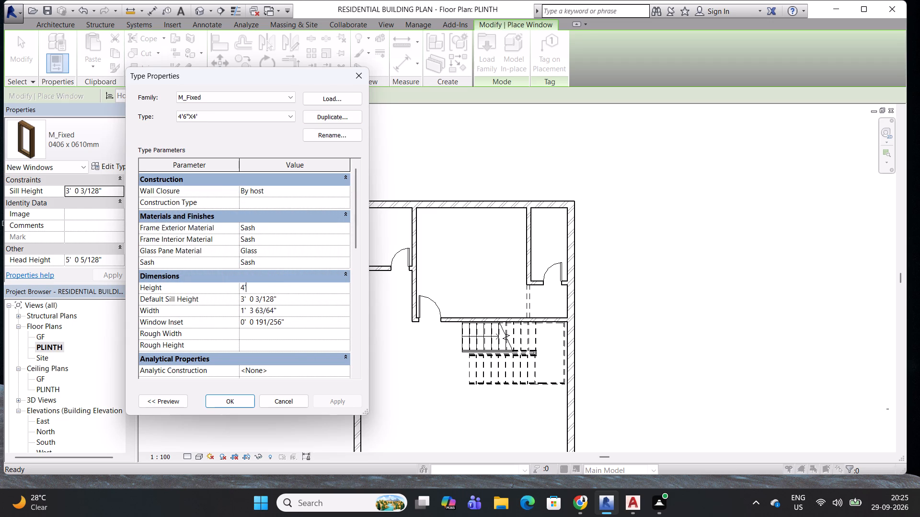
left_click(299, 300)
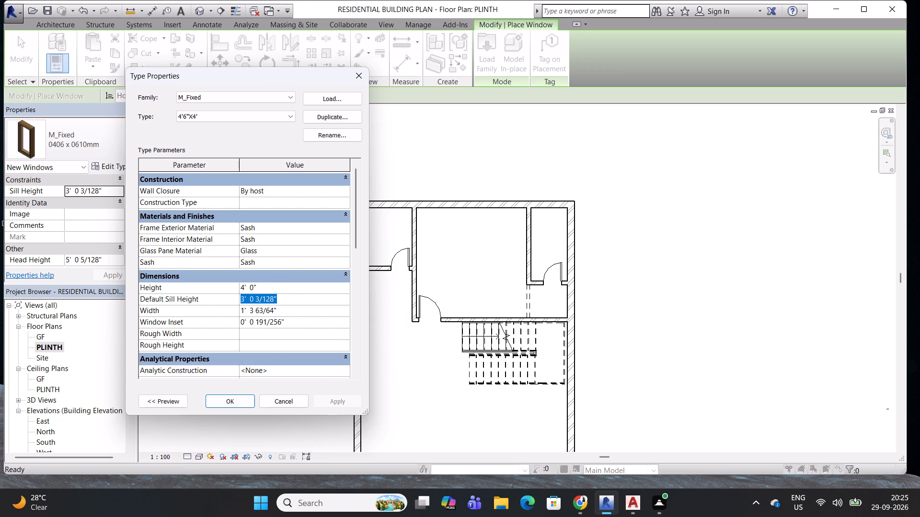
type("3'")
left_click(291, 314)
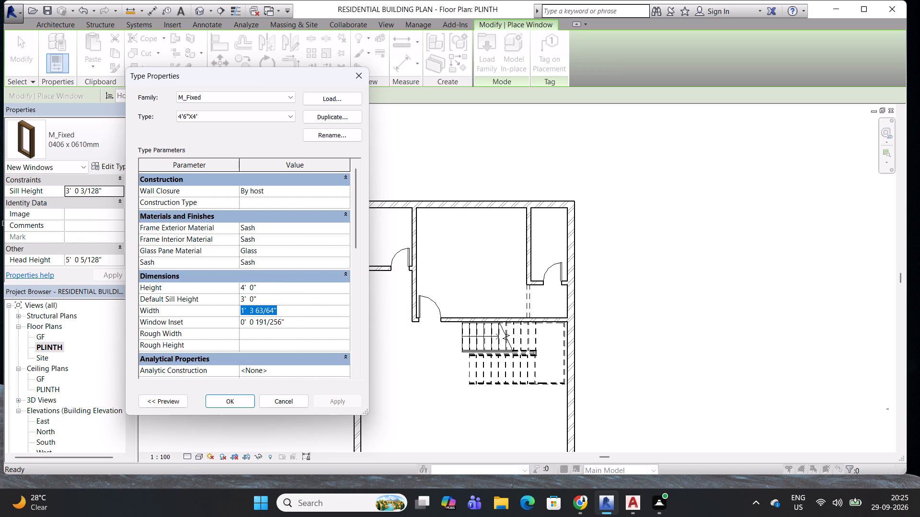
type("4'6\"")
key("Return")
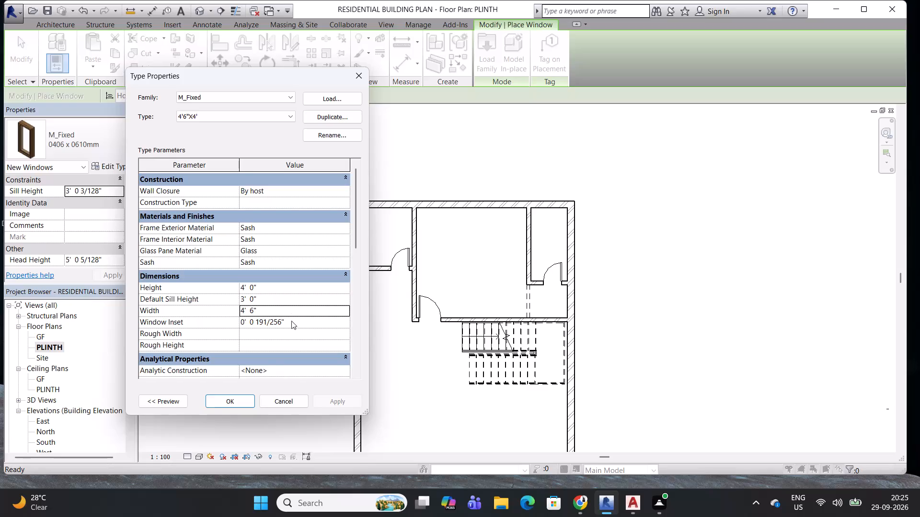
Set the window type's Analytic Construction to Double glazing - domestic and accept the type properties.
left_click(293, 320)
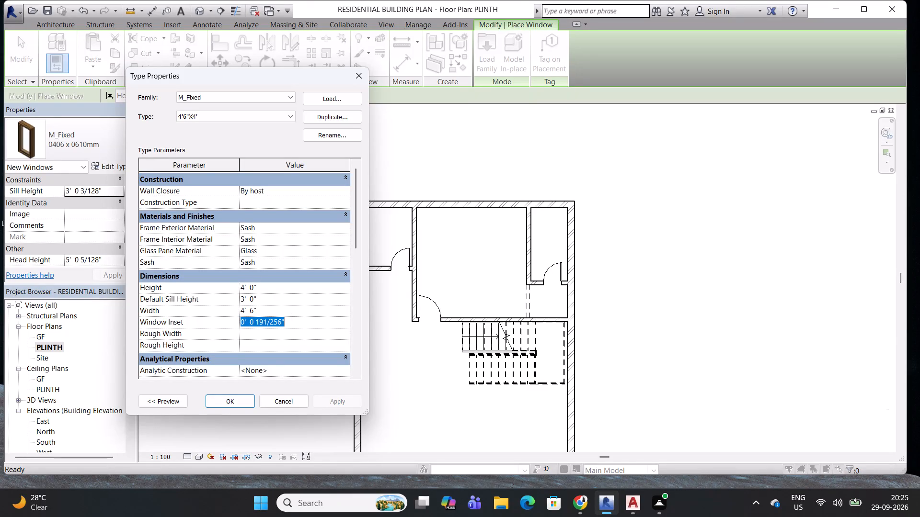
left_click(345, 337)
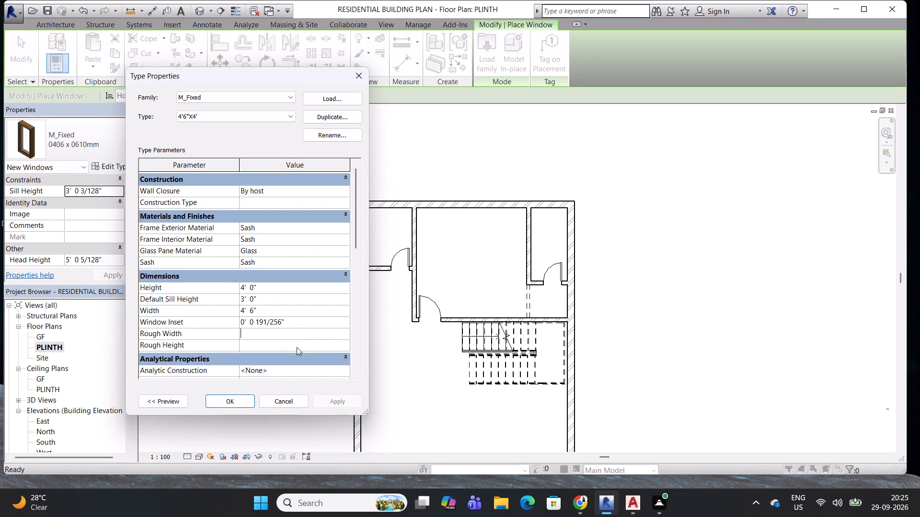
left_click(297, 347)
scroll(301, 343, "down", 3)
left_click(343, 370)
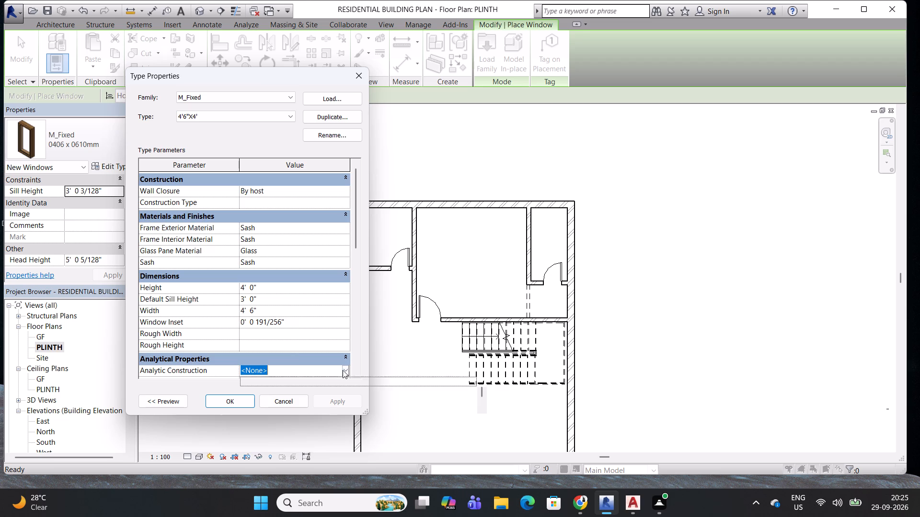
scroll(324, 392, "down", 2)
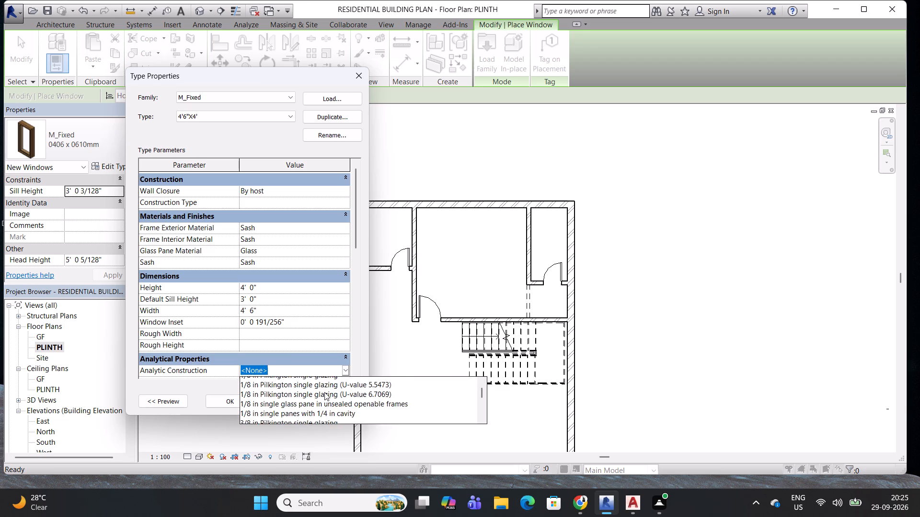
scroll(324, 392, "up", 4)
scroll(337, 394, "down", 1)
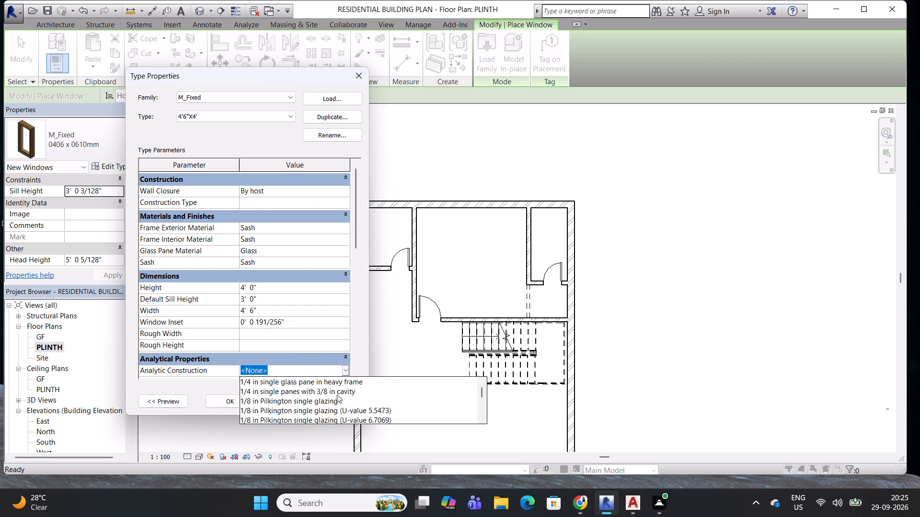
scroll(337, 394, "down", 2)
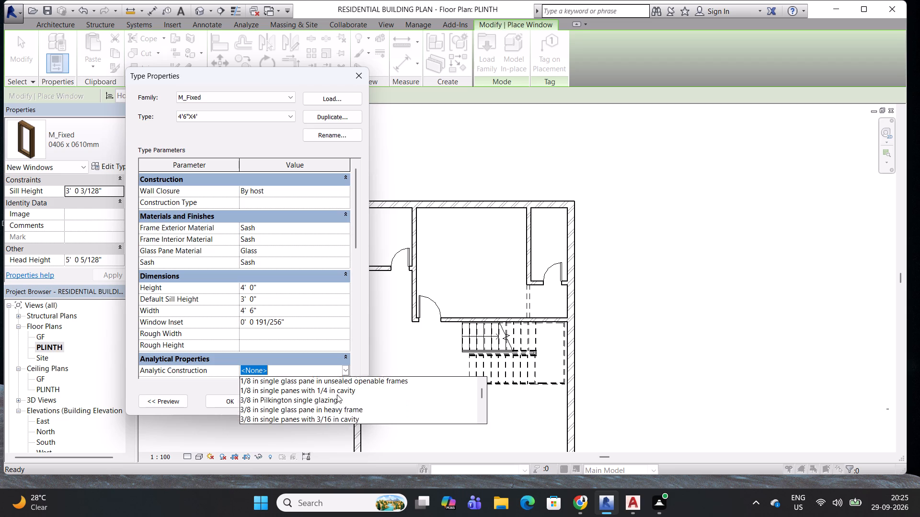
scroll(337, 394, "down", 14)
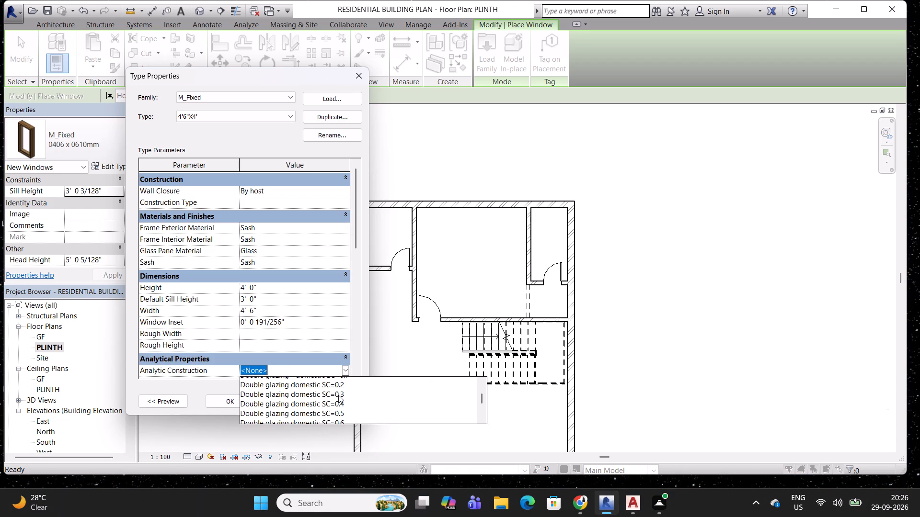
scroll(338, 395, "up", 5)
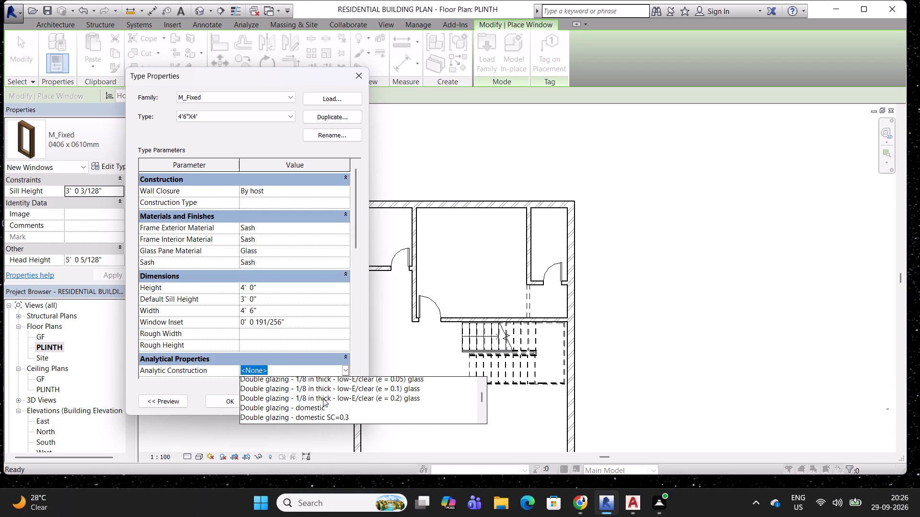
left_click(290, 410)
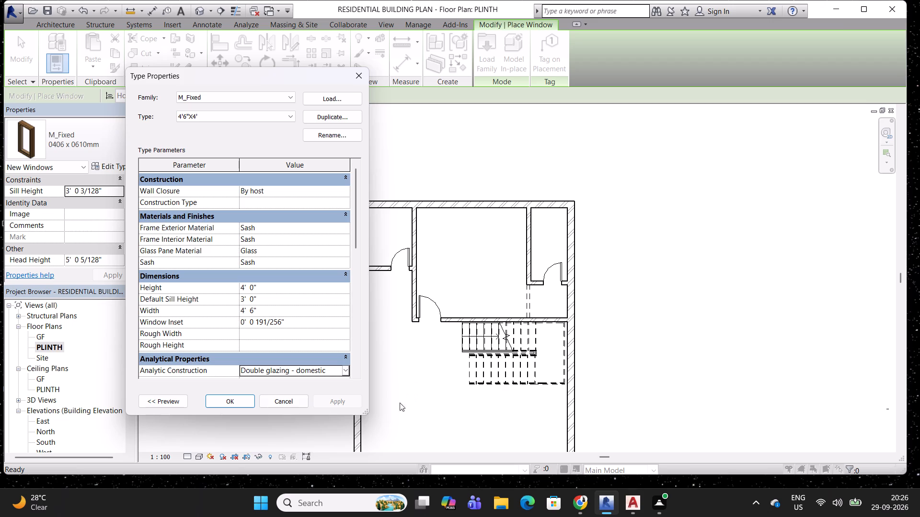
left_click(224, 400)
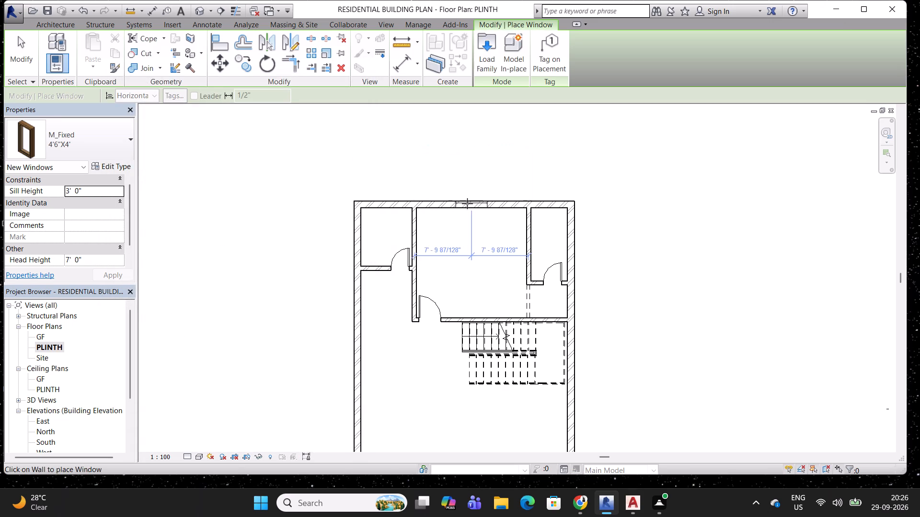
Place a 4'6"X4' window in the north exterior wall, centred between the middle room's two partitions, about 7'-10" from each.
scroll(470, 203, "up", 12)
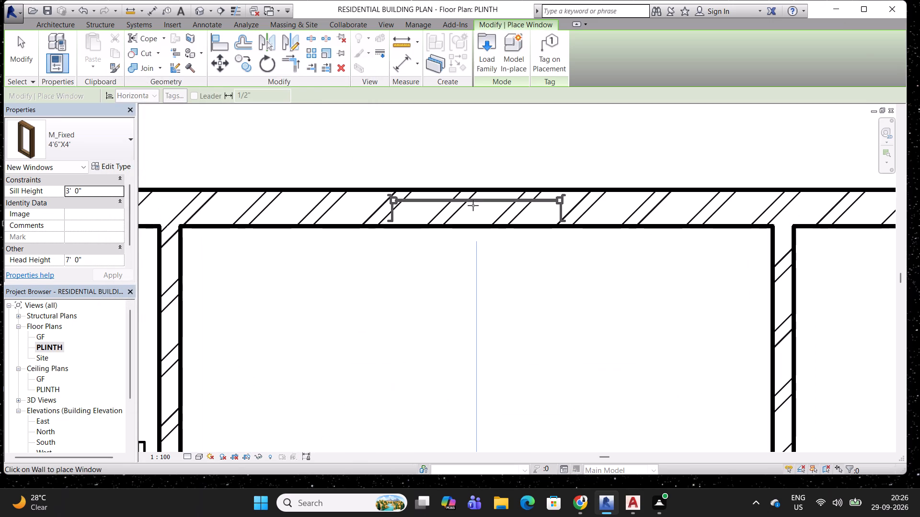
left_click(473, 208)
scroll(473, 208, "down", 7)
middle_click_drag(483, 210, 463, 256)
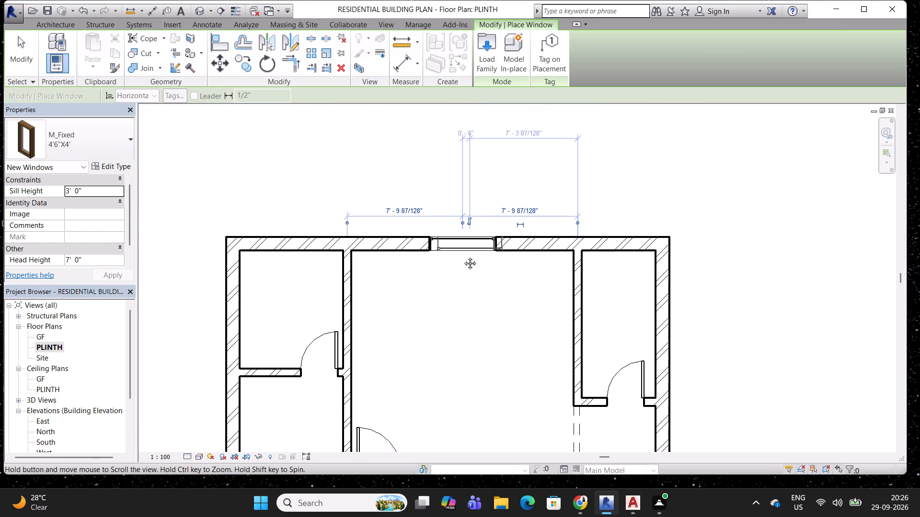
middle_click_drag(463, 256, 460, 261)
key("Escape")
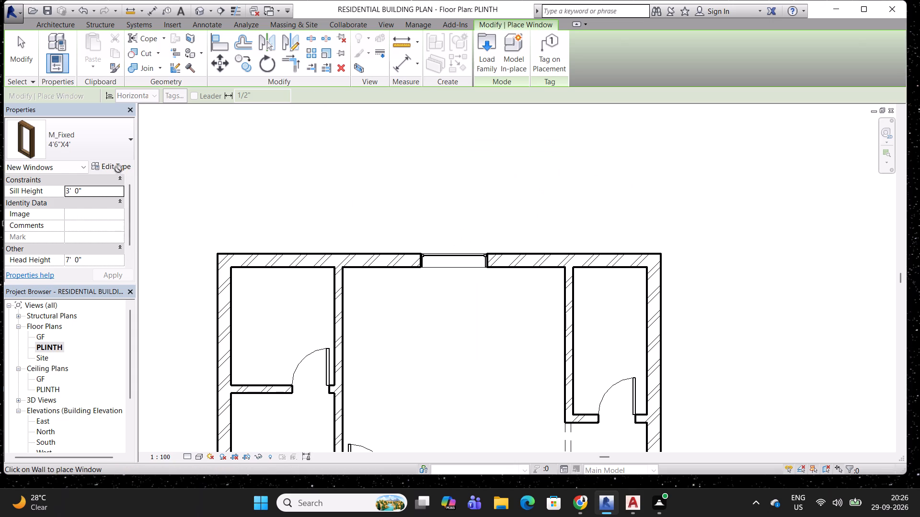
key("Escape")
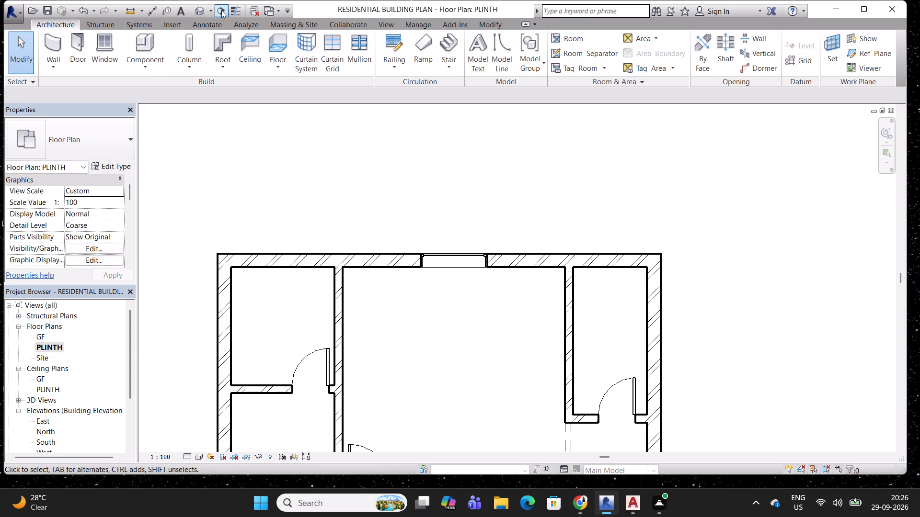
Examine the north wall's window in the 3D view, checking its frame, glazing and position from outside the building.
left_click(204, 12)
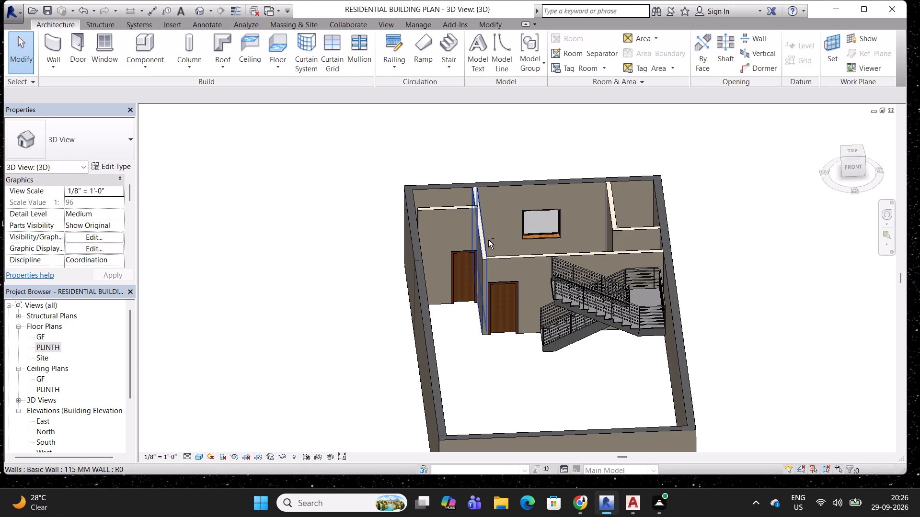
middle_click_drag(488, 240, 769, 172, "shift")
scroll(428, 399, "up", 5)
scroll(441, 358, "up", 2)
middle_click_drag(460, 371, 449, 300, "shift")
scroll(325, 331, "up", 2)
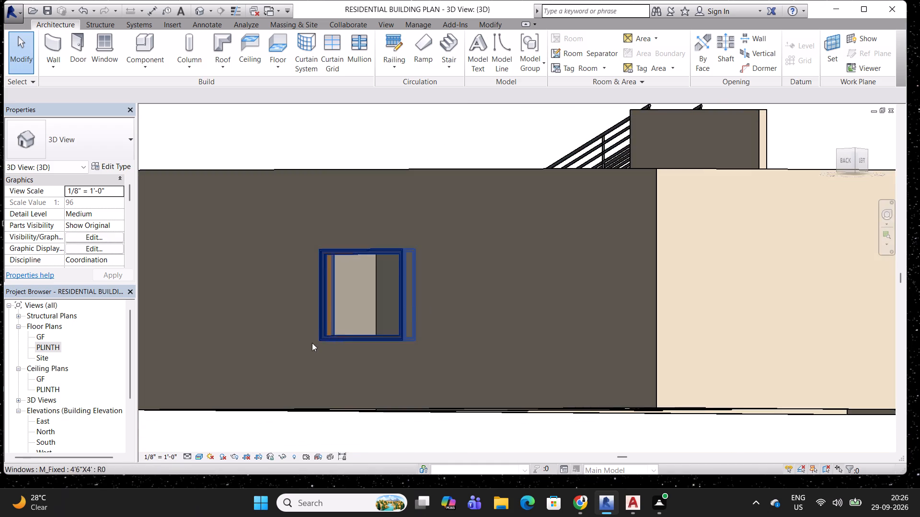
scroll(312, 343, "up", 20)
scroll(312, 343, "up", 1)
middle_click_drag(386, 322, 373, 334)
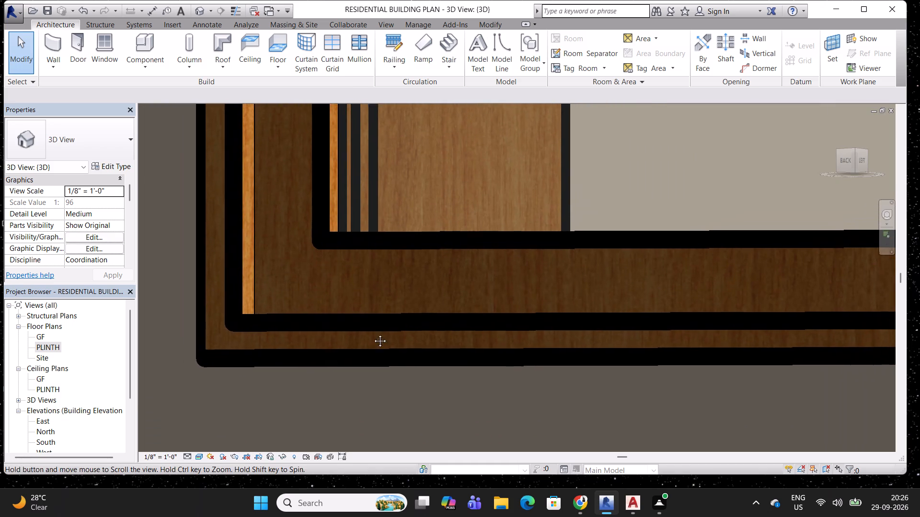
middle_click_drag(373, 334, 464, 305)
middle_click_drag(507, 308, 508, 329, "shift")
scroll(516, 297, "down", 18)
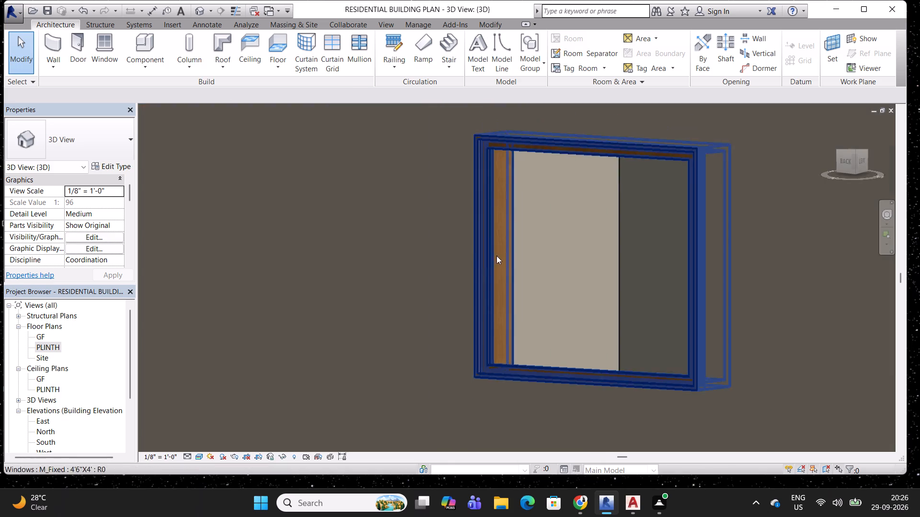
scroll(496, 256, "down", 5)
middle_click_drag(565, 354, 500, 411, "shift")
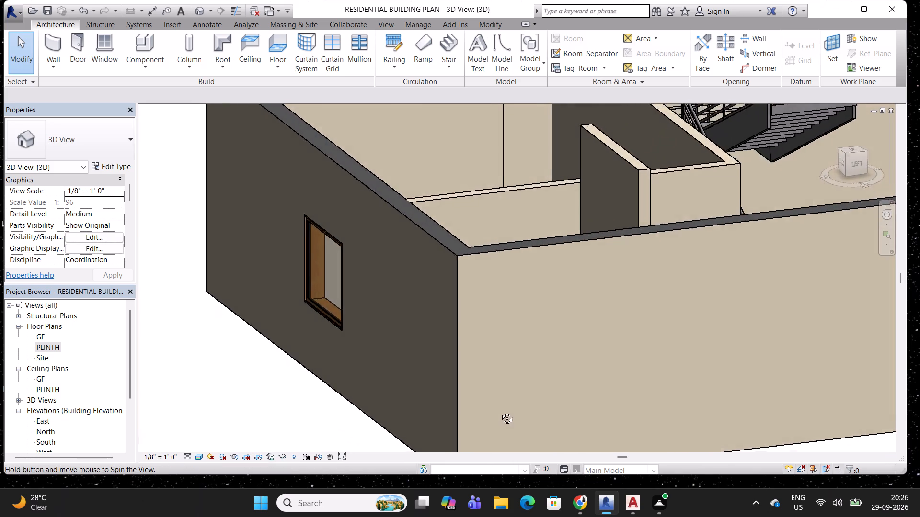
Select the north exterior wall's 4'6"X4' window in the 3D view and open its type properties.
middle_click_drag(500, 411, 511, 438, "shift")
scroll(300, 327, "up", 10)
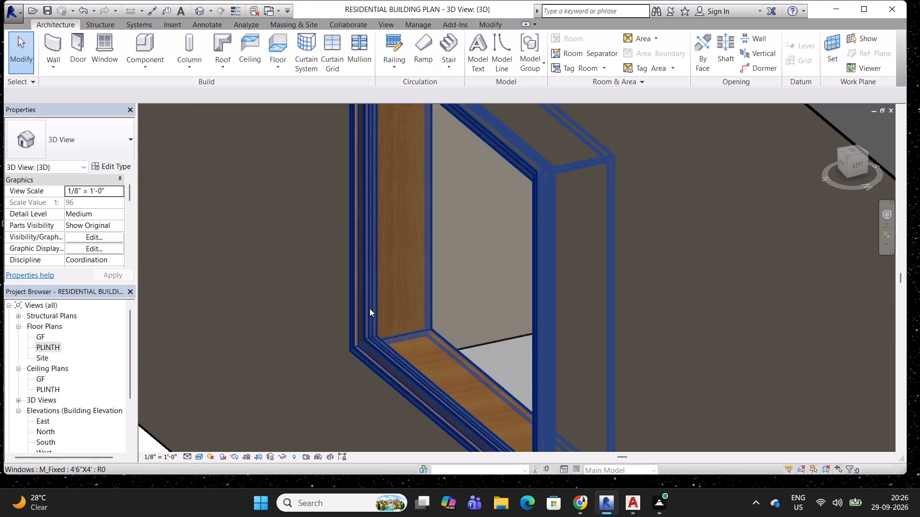
scroll(392, 290, "down", 4)
middle_click_drag(429, 292, 424, 299, "shift")
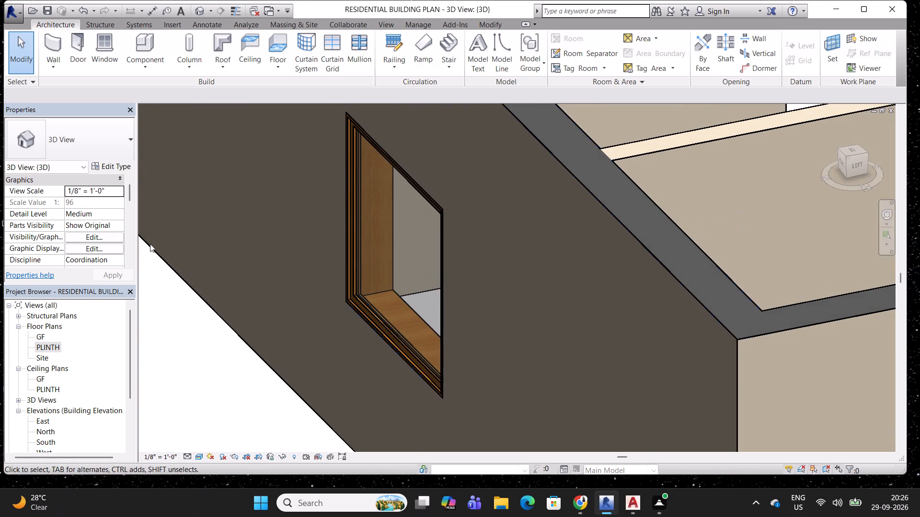
left_click(361, 206)
left_click(102, 164)
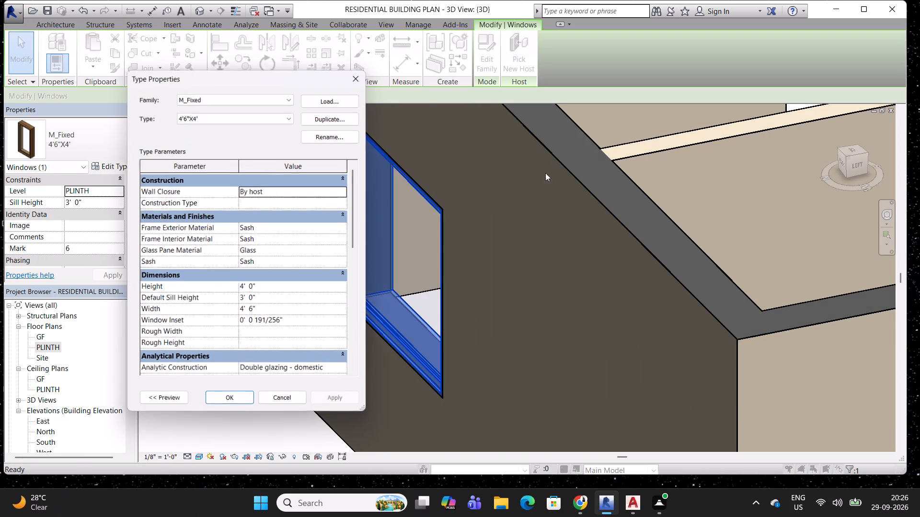
left_click_drag(302, 80, 262, 87)
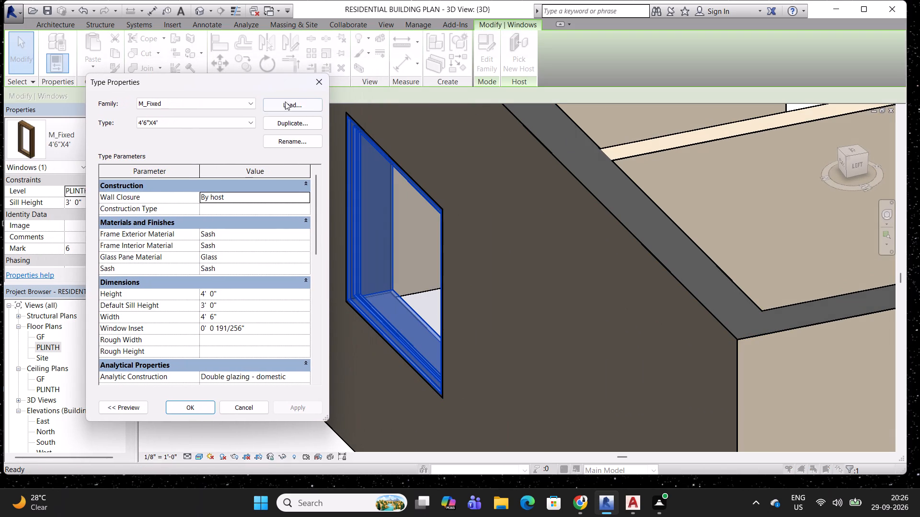
Browse the RVT 2016 library folders, including IES and US Imperial, for a window family to load.
left_click(294, 109)
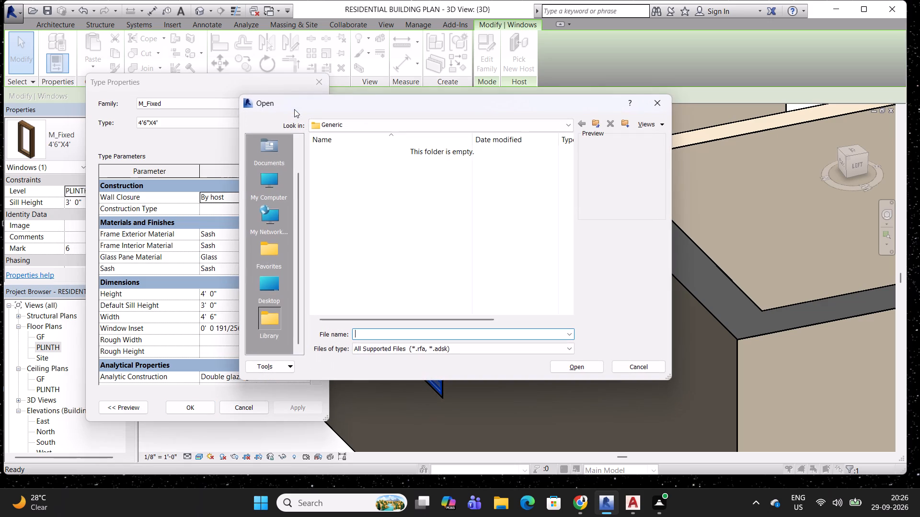
left_click(376, 129)
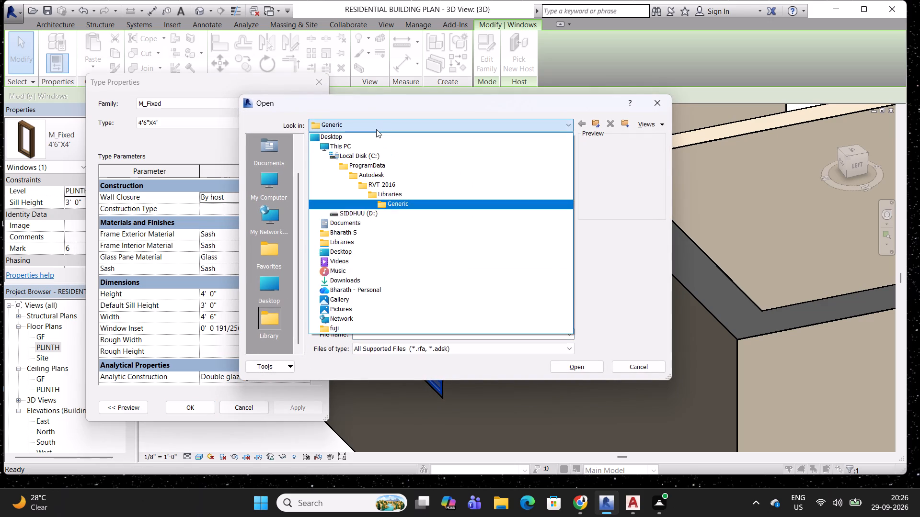
left_click(386, 183)
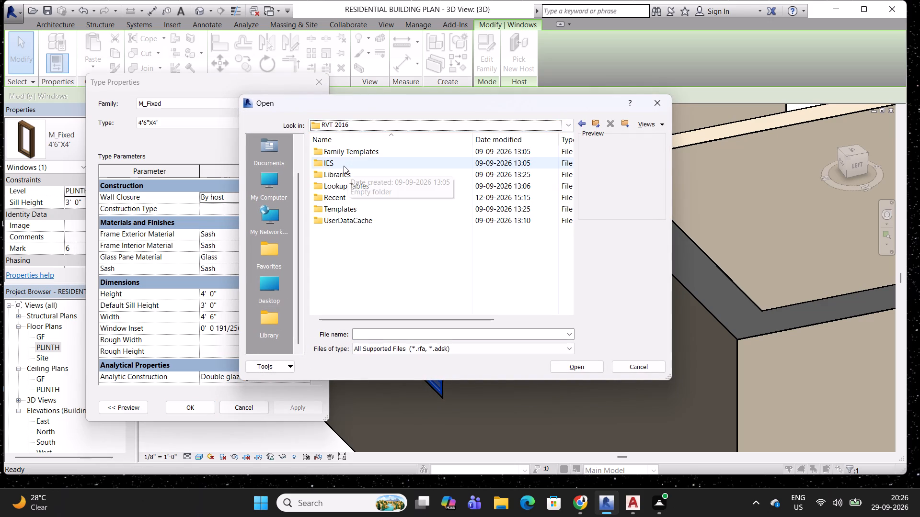
double_click(344, 166)
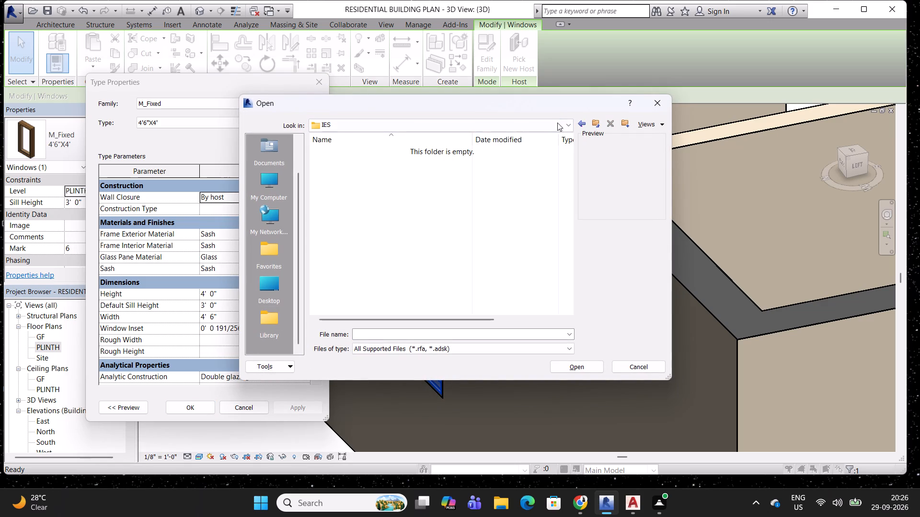
left_click(579, 122)
double_click(354, 173)
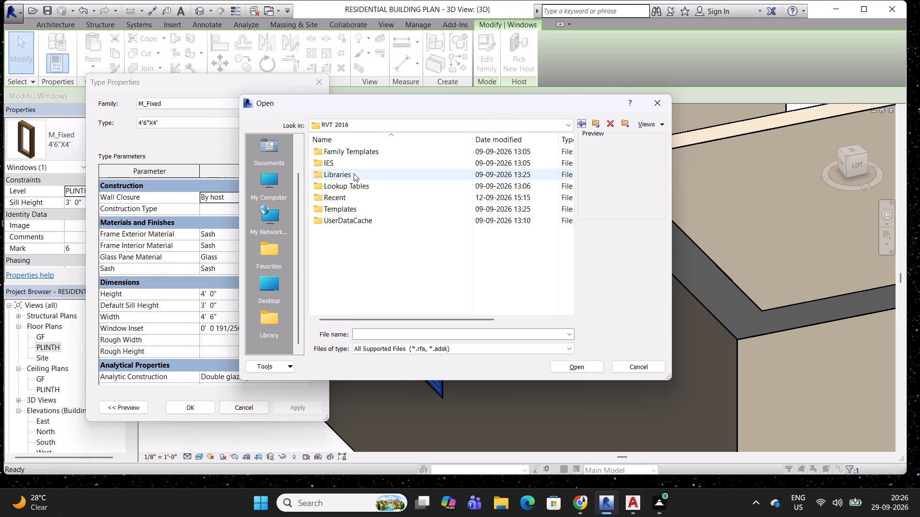
scroll(343, 198, "down", 6)
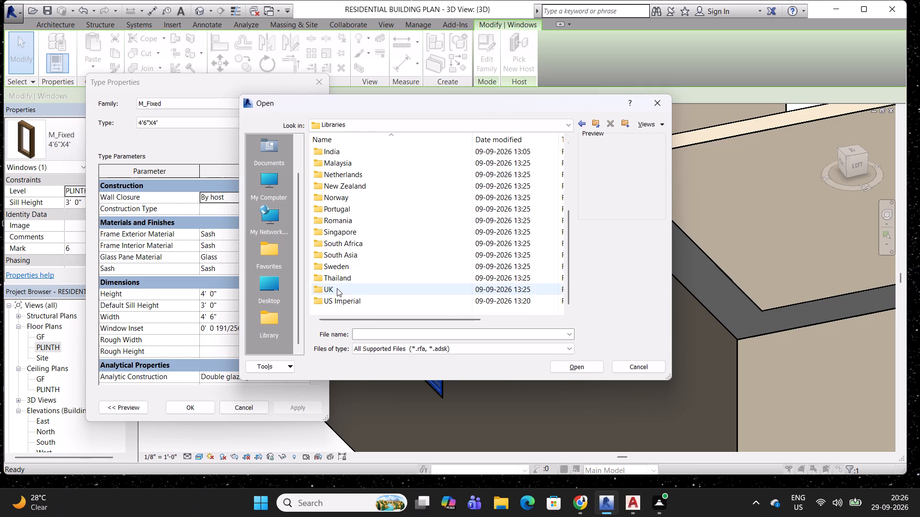
double_click(338, 297)
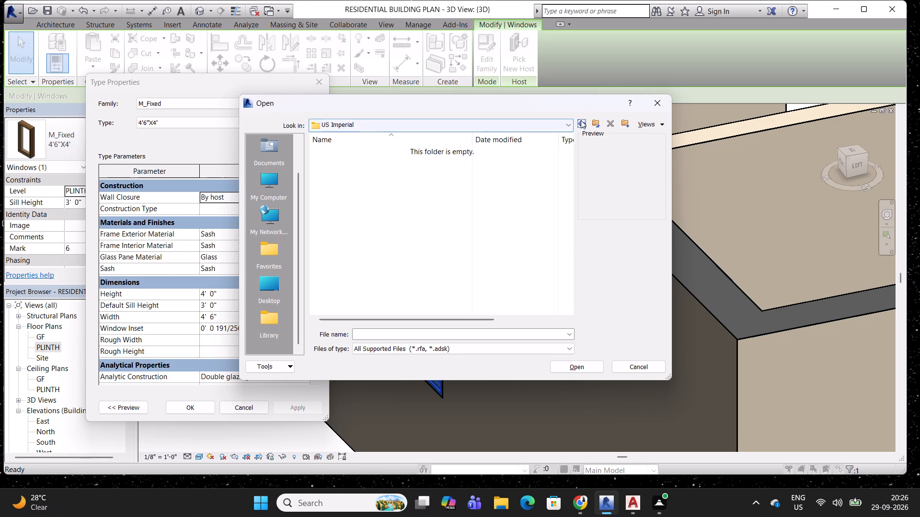
left_click(581, 120)
left_click(656, 104)
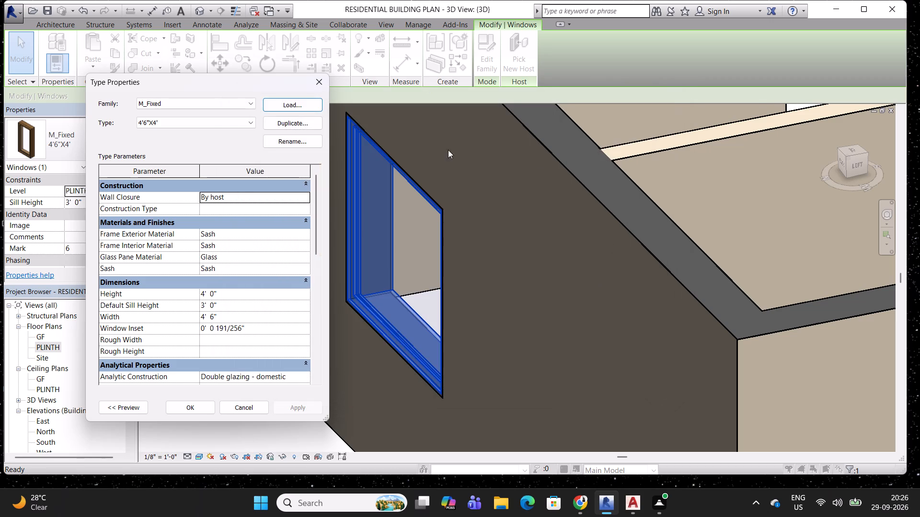
Look through the project materials for the window type's Frame Exterior Material.
left_click(306, 235)
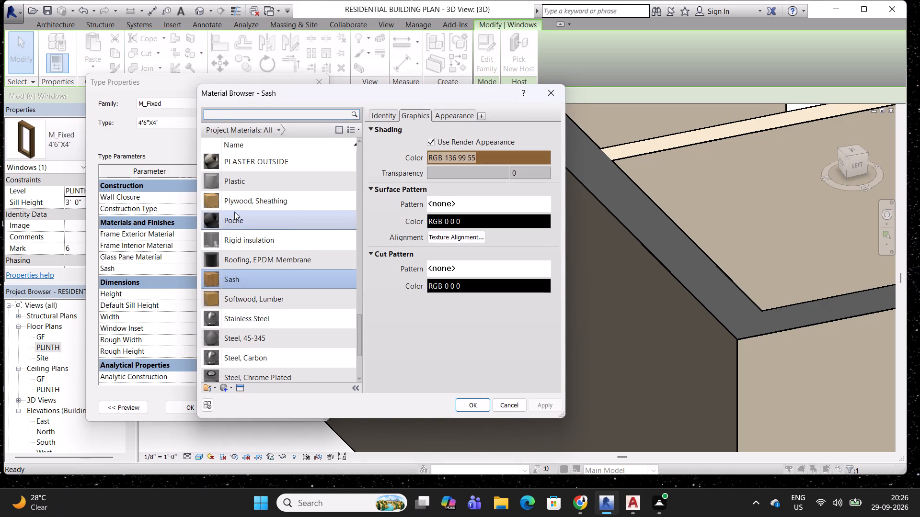
scroll(236, 211, "up", 4)
scroll(238, 211, "down", 2)
scroll(238, 211, "up", 7)
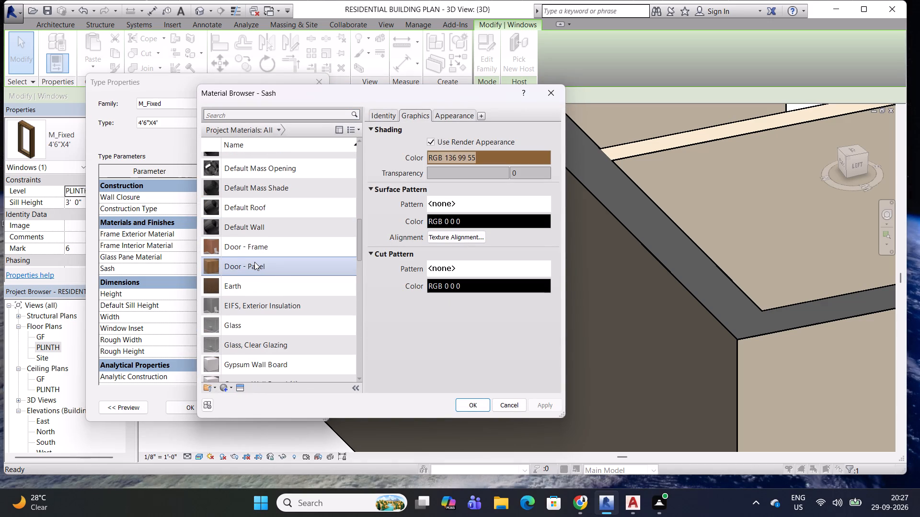
scroll(254, 262, "up", 8)
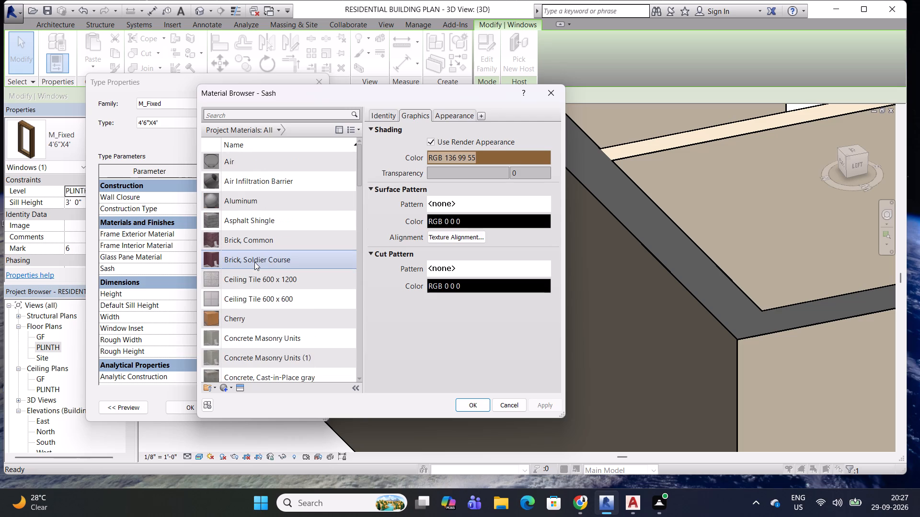
scroll(254, 262, "up", 3)
scroll(254, 262, "down", 8)
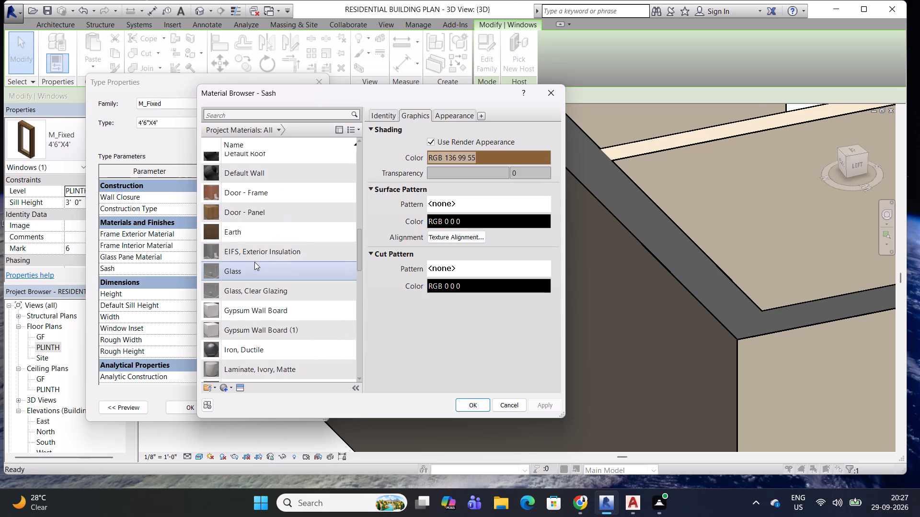
scroll(254, 262, "down", 16)
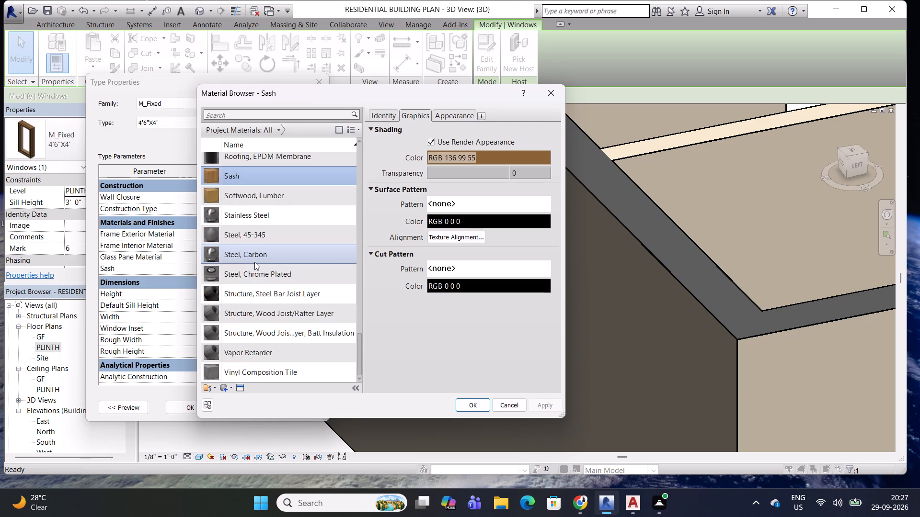
scroll(254, 262, "down", 3)
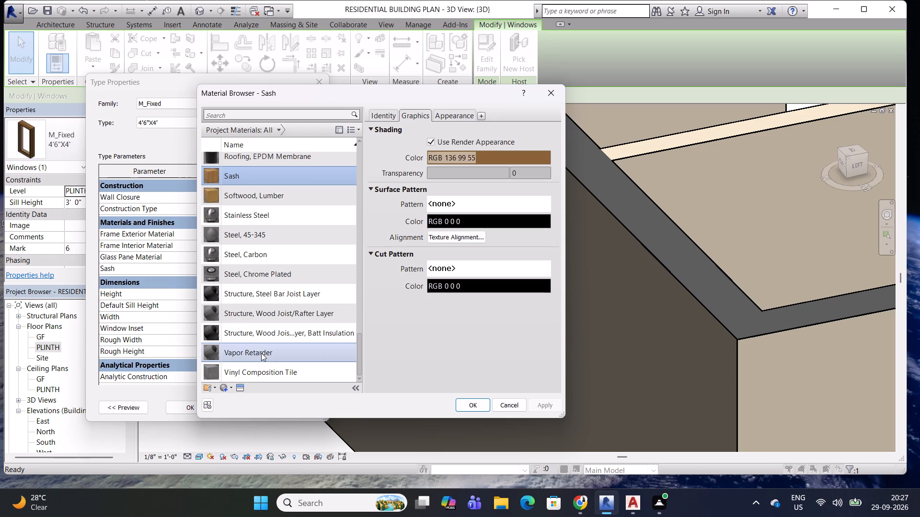
left_click(550, 97)
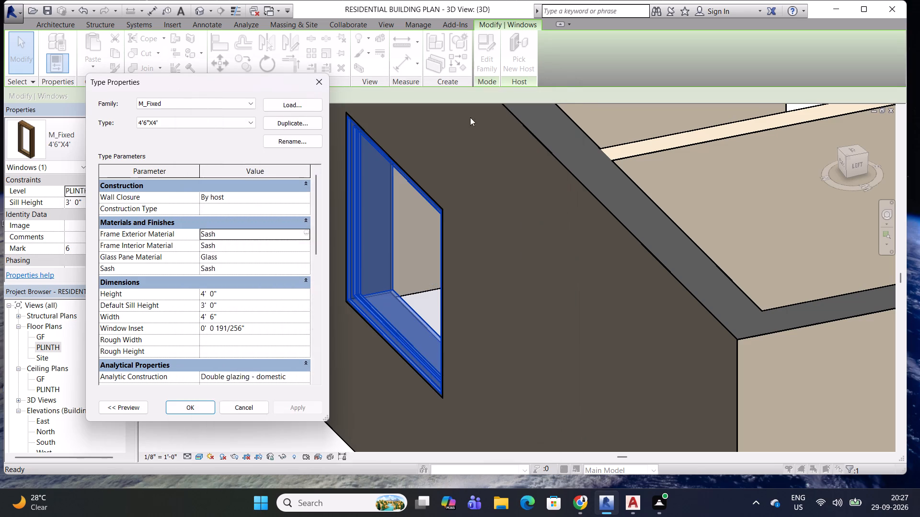
Review the window type's identity data and IFC Operation parameter, and check its Glass Pane Material and Sash material.
left_click(266, 246)
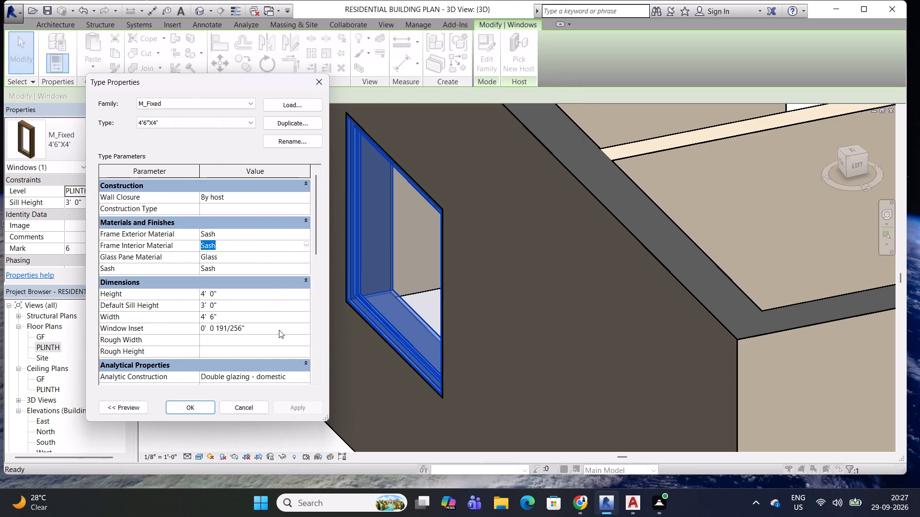
scroll(261, 350, "down", 7)
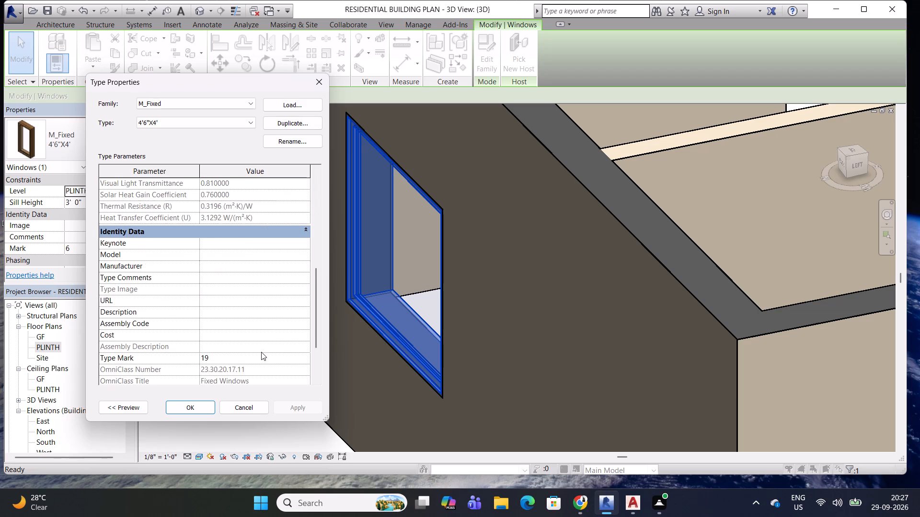
scroll(261, 352, "down", 3)
left_click(241, 296)
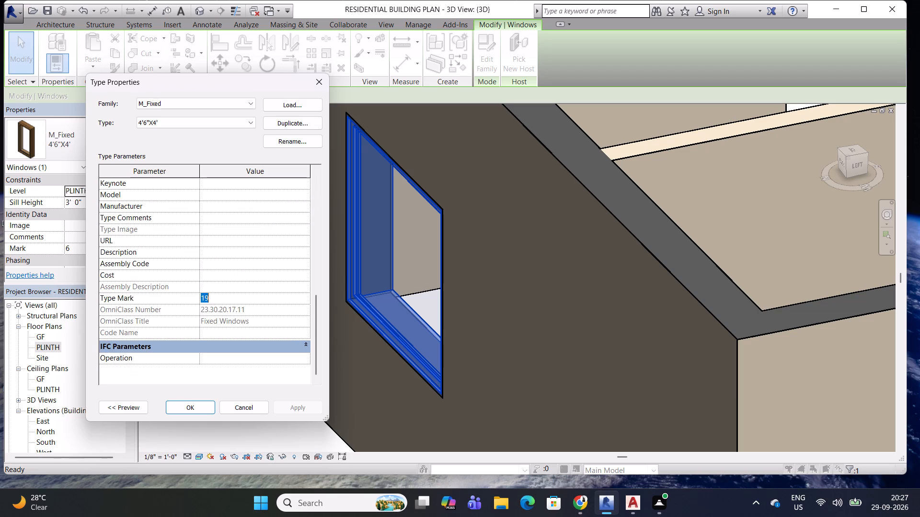
left_click(276, 298)
scroll(239, 341, "down", 5)
scroll(238, 341, "up", 5)
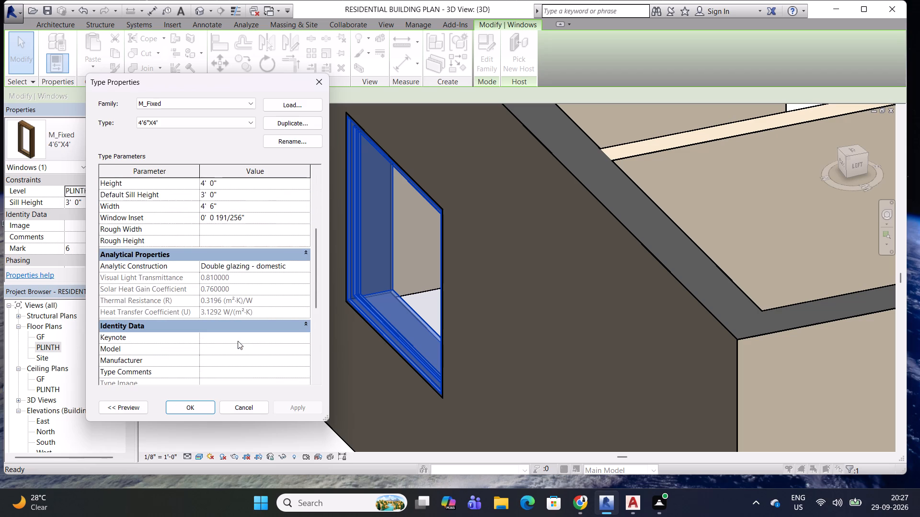
scroll(238, 341, "down", 9)
left_click(265, 357)
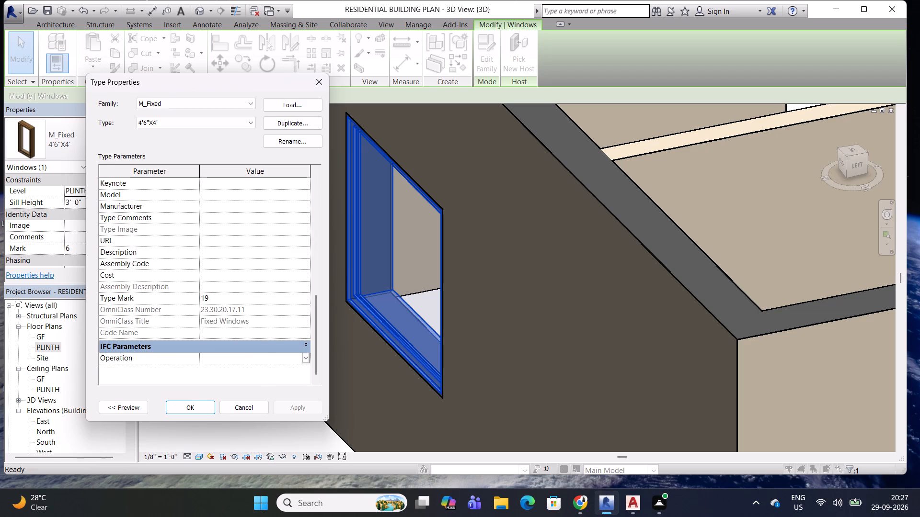
left_click(305, 359)
left_click(305, 359)
scroll(241, 312, "up", 2)
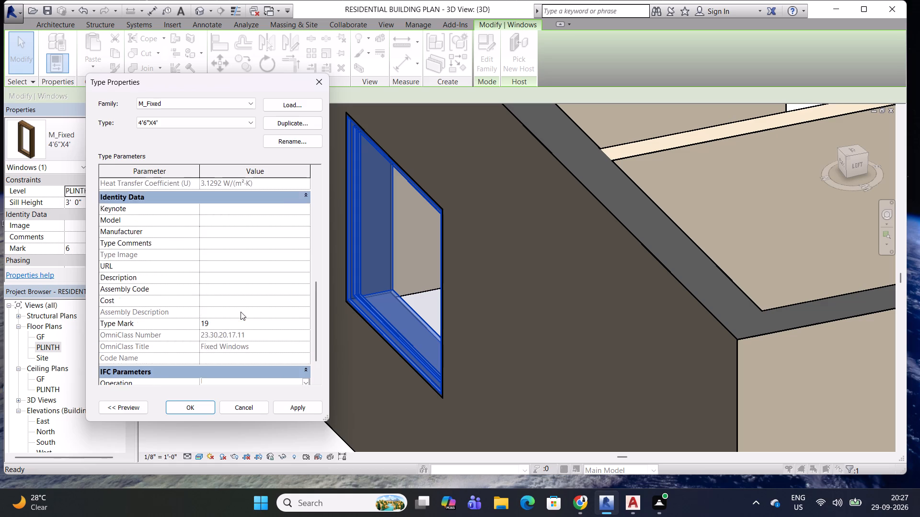
scroll(241, 312, "up", 5)
scroll(298, 274, "up", 1)
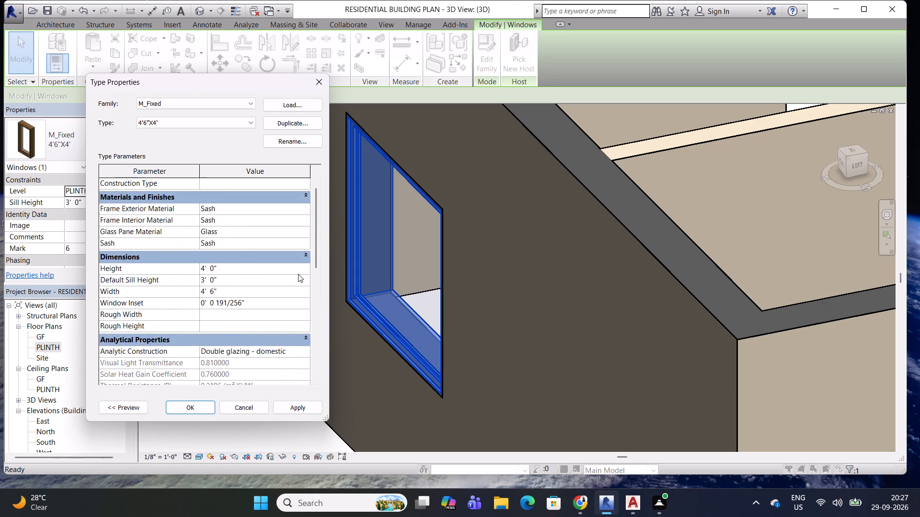
scroll(298, 274, "up", 1)
left_click(306, 256)
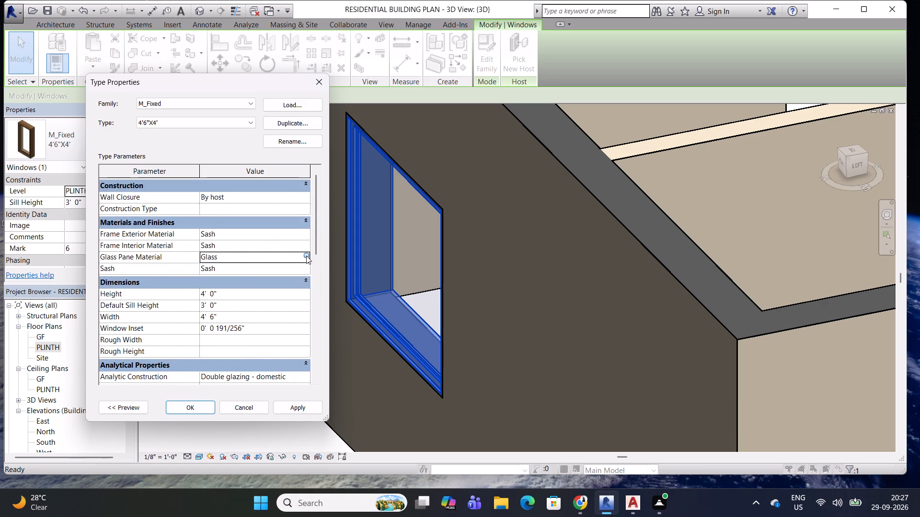
left_click(548, 90)
left_click(306, 270)
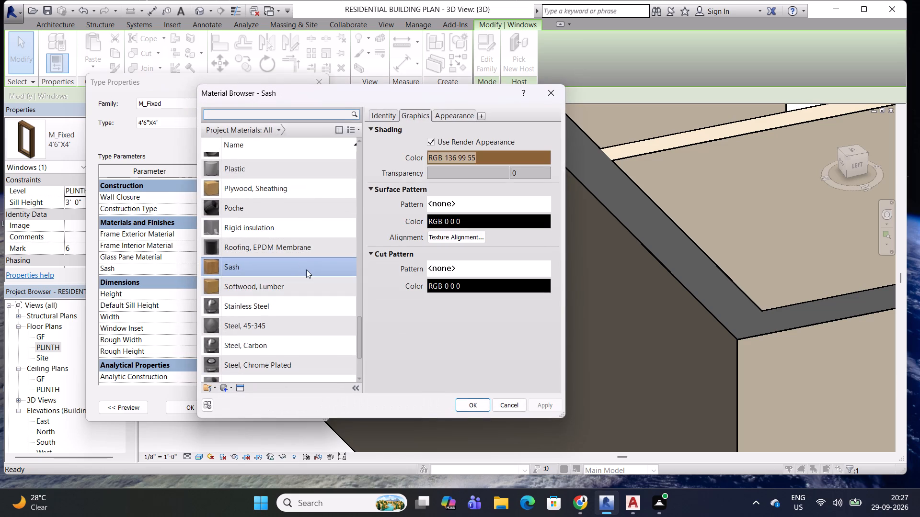
left_click(549, 92)
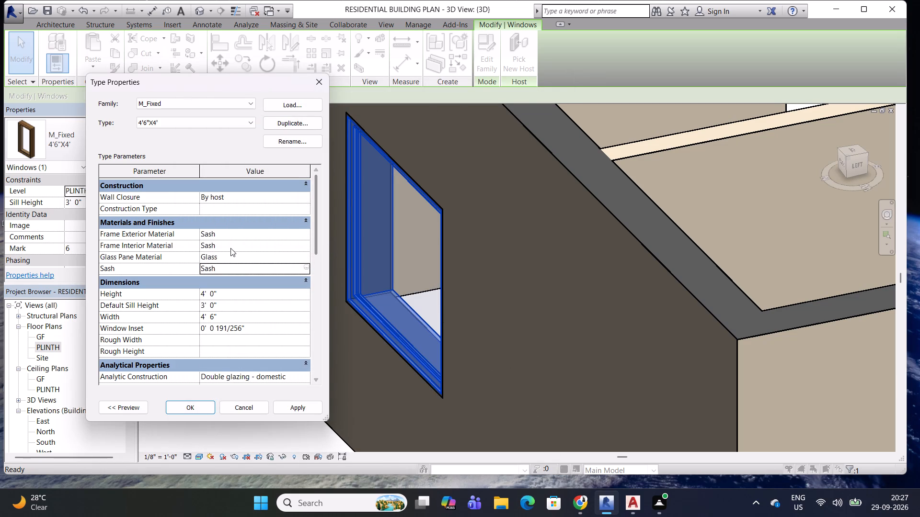
Set the 4'6"X4' window type's Wall Closure to Interior and apply the change.
scroll(230, 248, "up", 15)
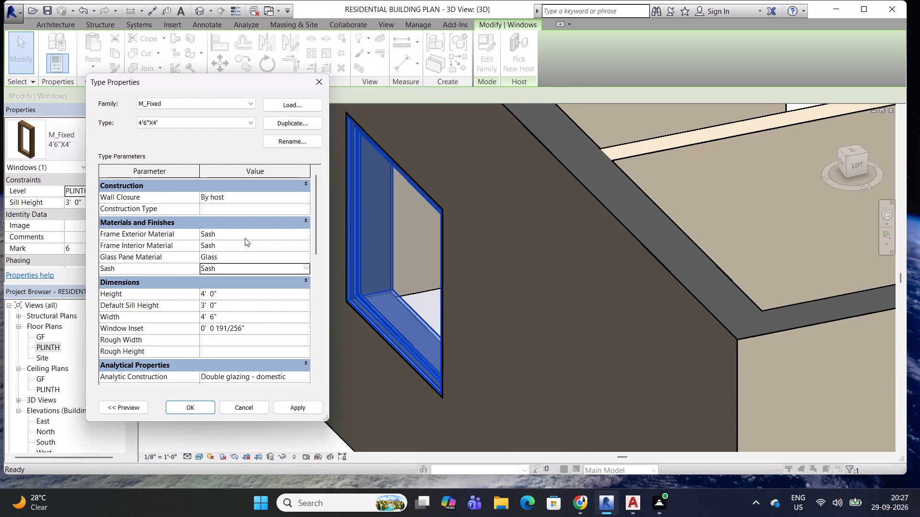
left_click(307, 199)
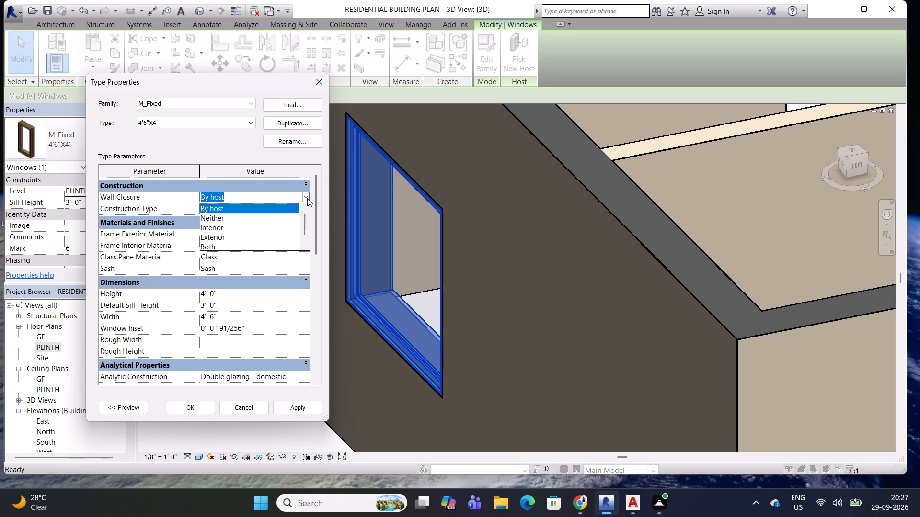
left_click(227, 227)
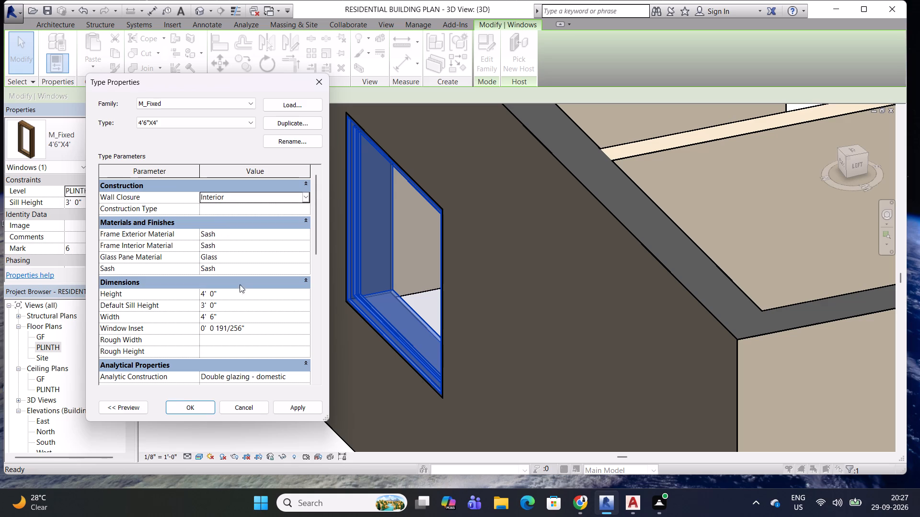
left_click(288, 405)
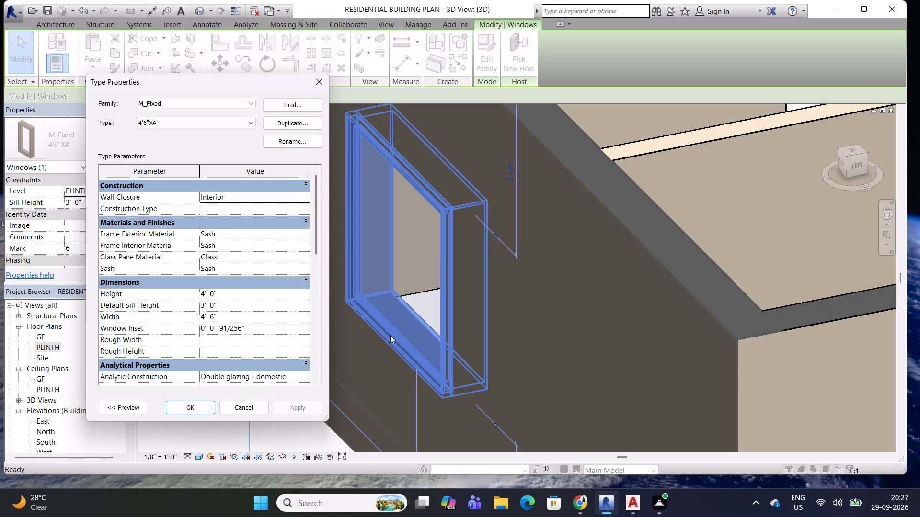
Accept the window type settings and examine the 4'6"X4' window and surrounding walls from several angles in 3D.
left_click(181, 405)
scroll(427, 317, "down", 5)
middle_click_drag(383, 323, 403, 324)
middle_click_drag(317, 370, 397, 363, "shift")
key("Escape")
left_click(384, 404)
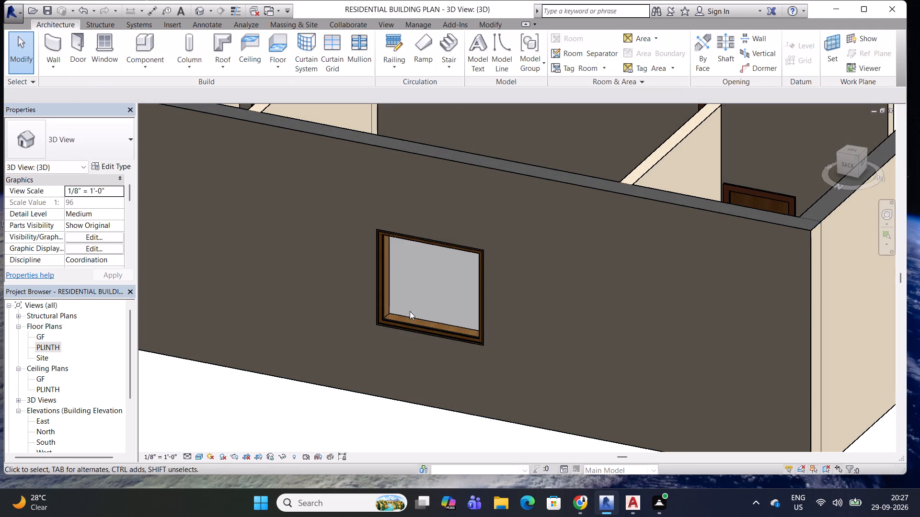
left_click(395, 326)
scroll(409, 309, "up", 4)
scroll(423, 292, "down", 5)
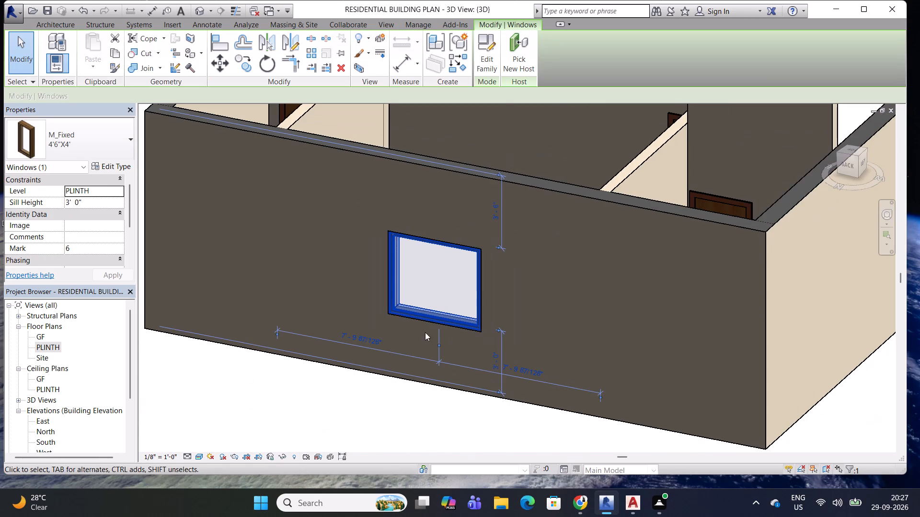
middle_click(428, 332)
middle_click_drag(456, 334, 244, 337, "shift")
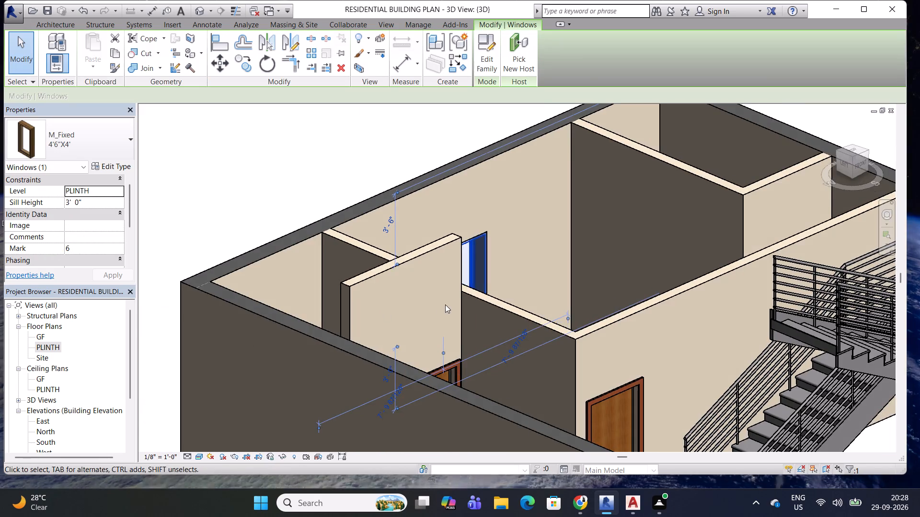
scroll(449, 304, "down", 1)
middle_click_drag(384, 287, 445, 256, "shift")
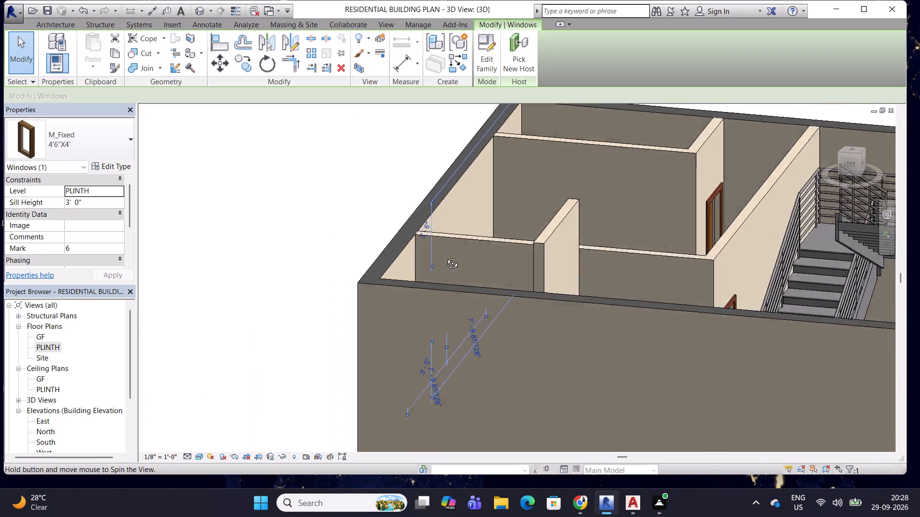
middle_click_drag(445, 256, 397, 204, "shift")
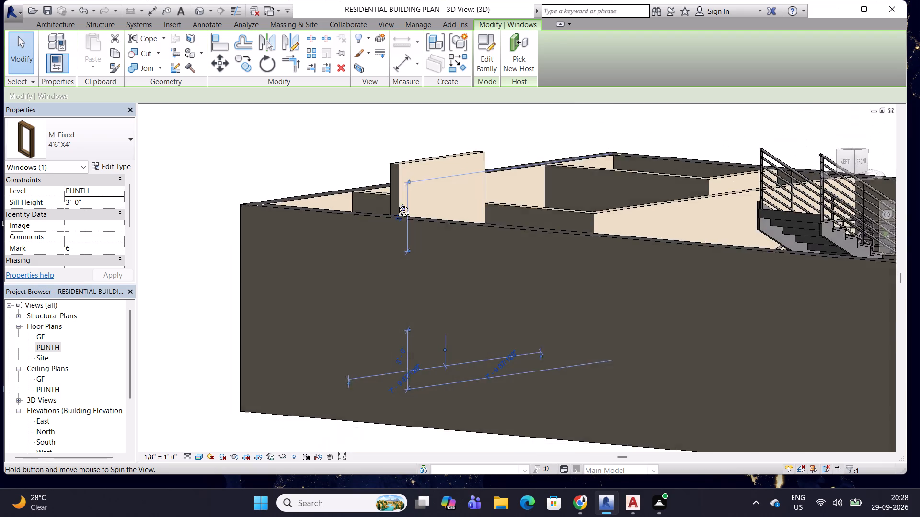
middle_click_drag(397, 204, 398, 201, "shift")
In the North elevation, try to constrain the top of the 115 MM WALL projecting above the other walls up to level GL.
left_click(414, 178)
key("Escape")
left_click(417, 172)
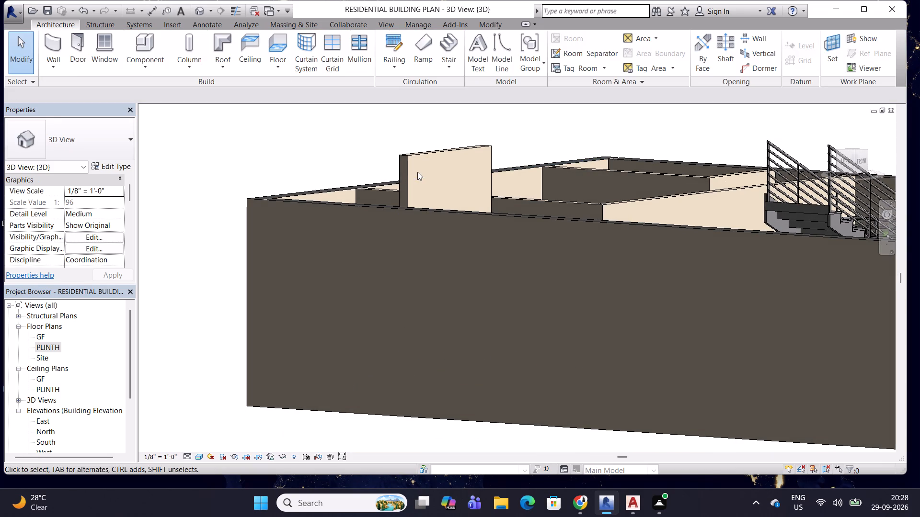
key("Escape")
key("Escape")
double_click(45, 429)
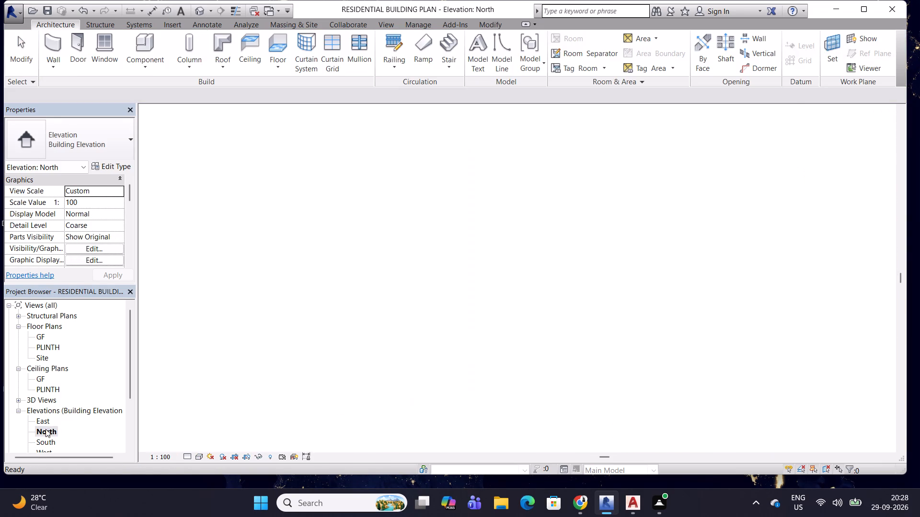
scroll(387, 292, "down", 5)
left_click(513, 257)
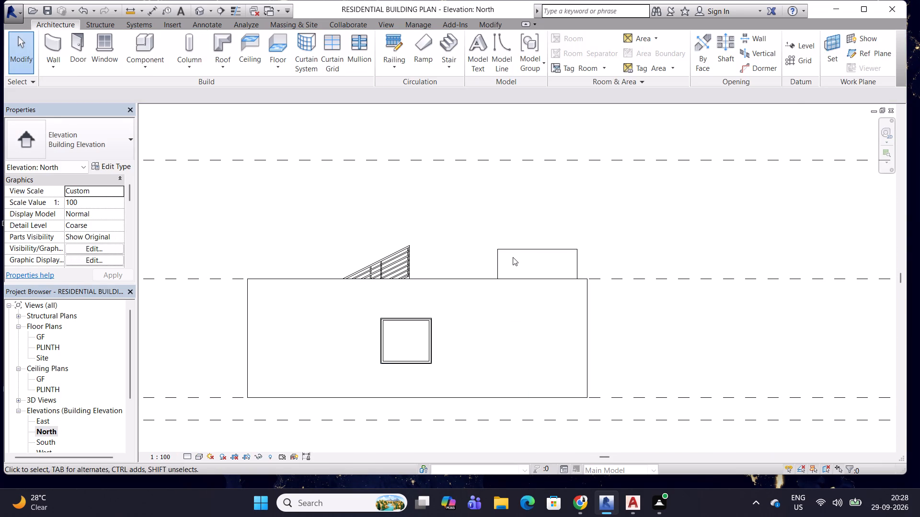
left_click(526, 250)
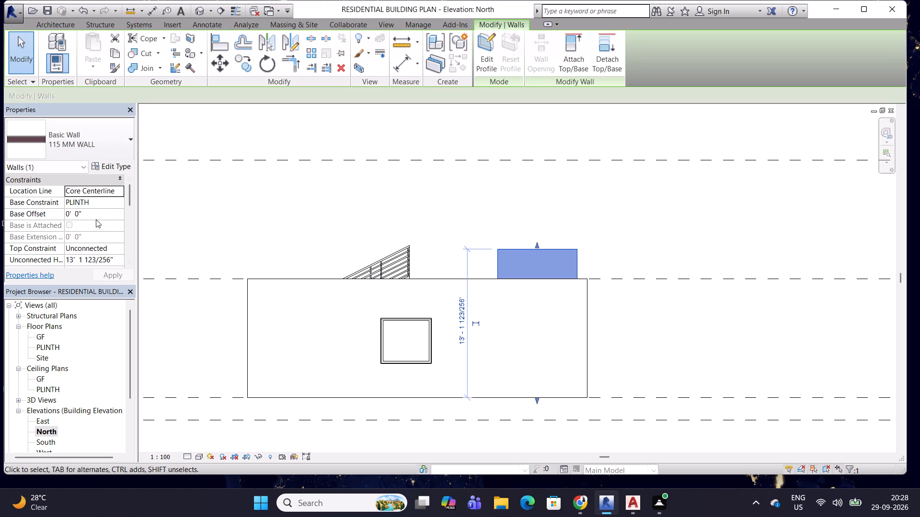
left_click(120, 189)
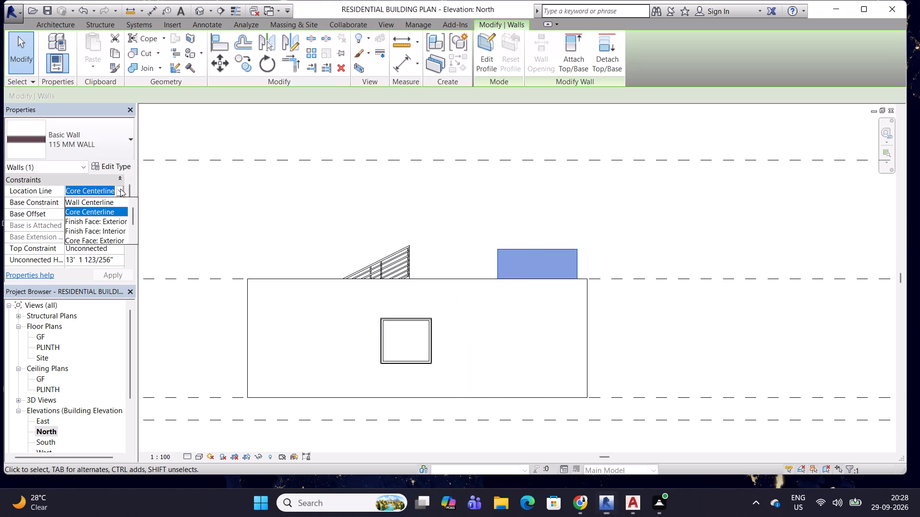
left_click(120, 189)
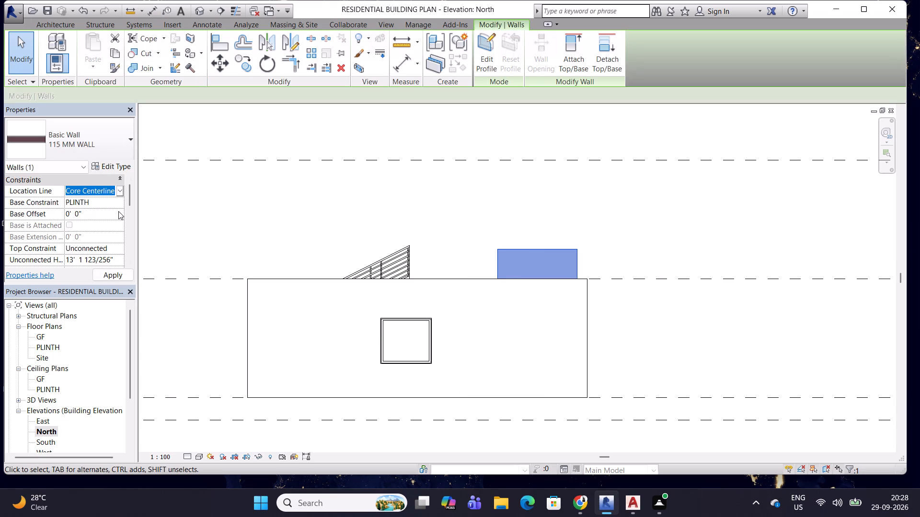
left_click(119, 248)
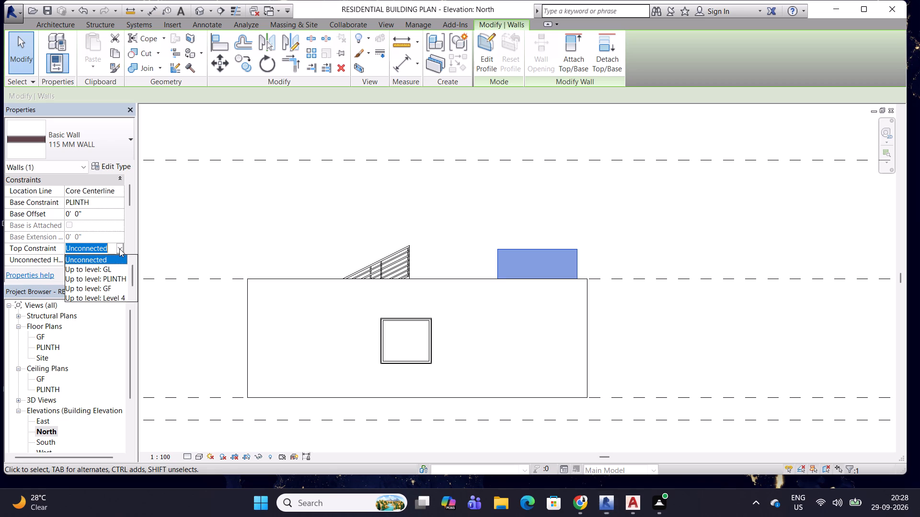
left_click(107, 270)
left_click(117, 273)
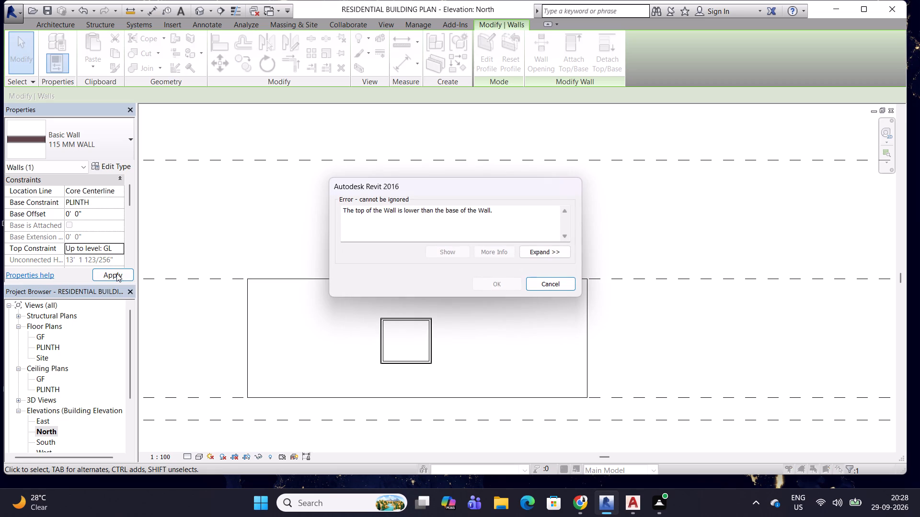
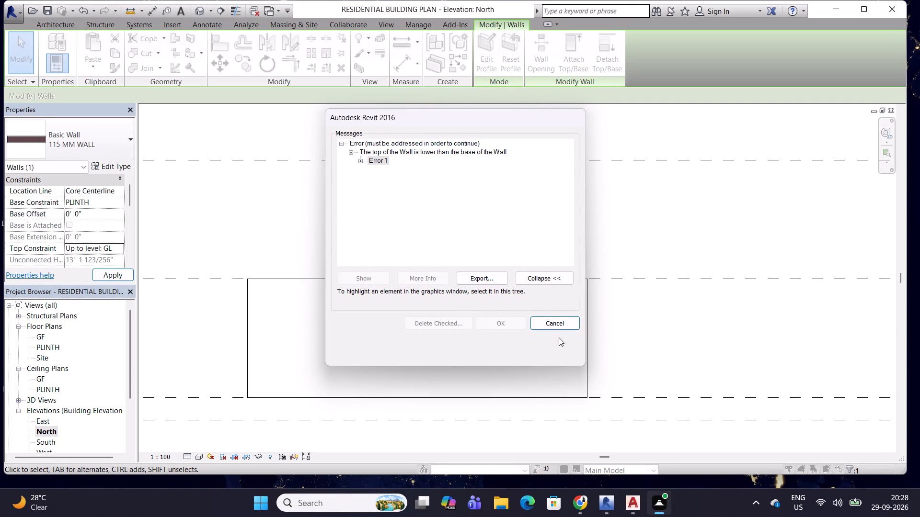
Dismiss the failed top-constraint change and set the selected 115 MM WALL's unconnected height to 10'.
left_click(548, 322)
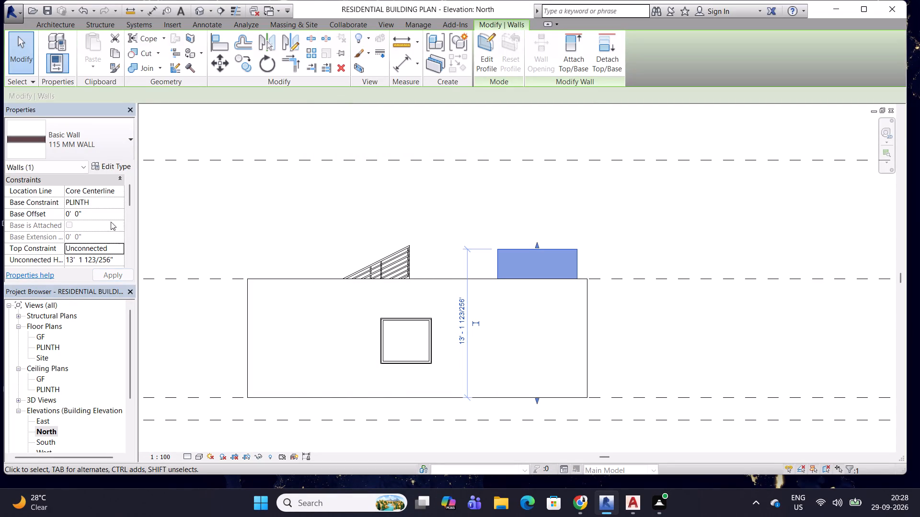
scroll(116, 218, "down", 1)
left_click(122, 235)
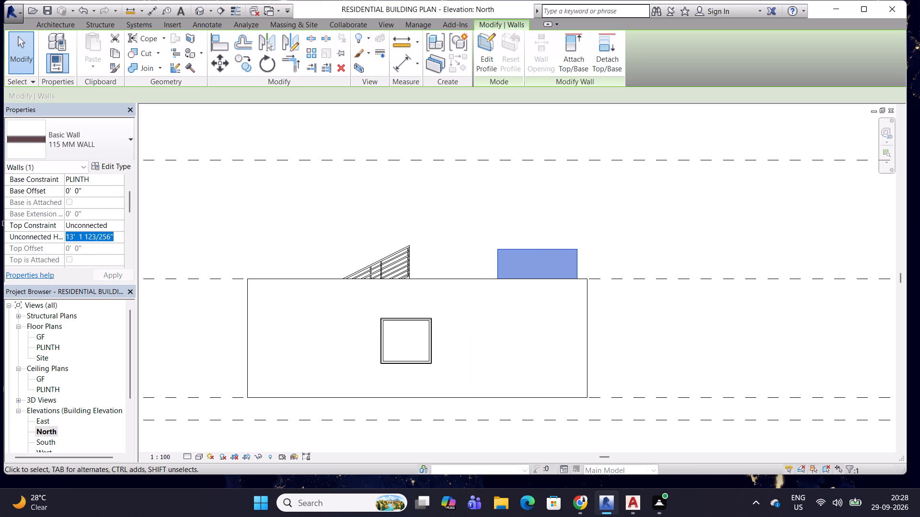
type("10'")
key("Return")
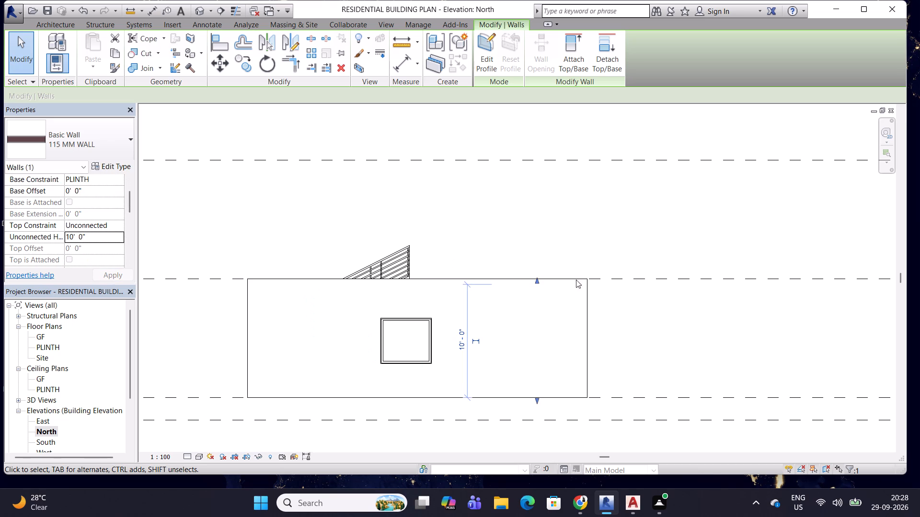
middle_click_drag(576, 337, 587, 325, "shift")
left_click(629, 301)
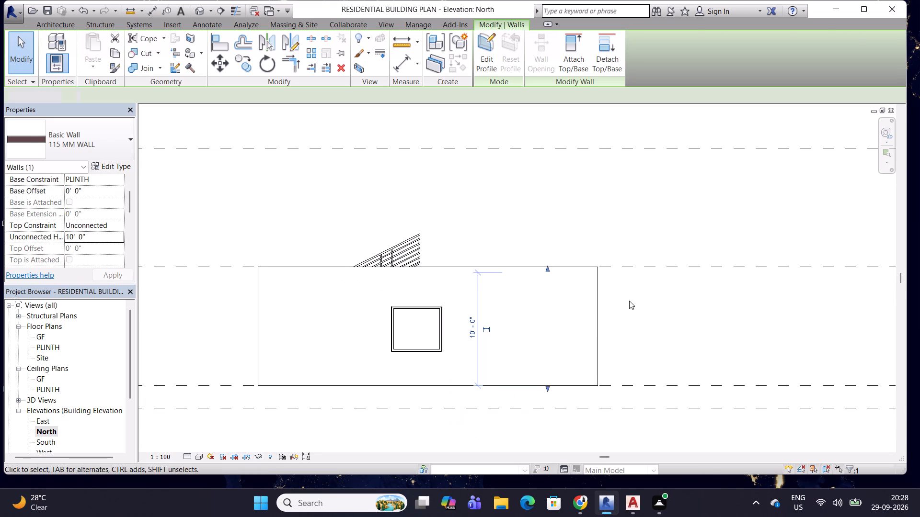
key("Escape")
key("Escape")
key("Escape")
key("Escape")
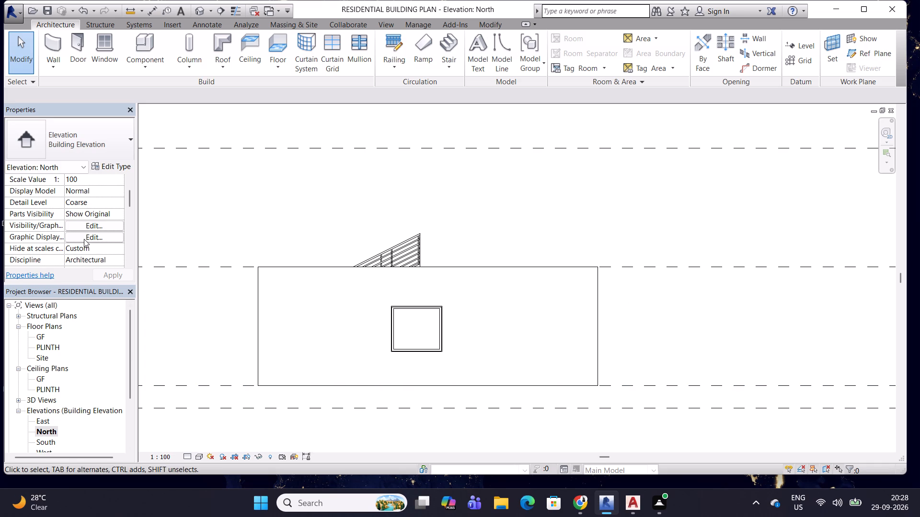
Open the 3D view and examine the selected 115 mm partition wall and its junctions with the neighbouring walls.
double_click(34, 397)
double_click(44, 409)
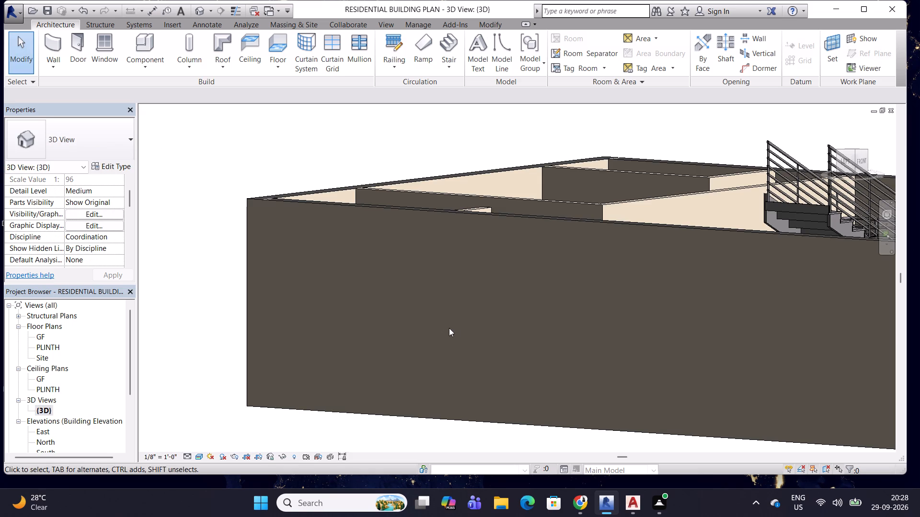
scroll(485, 298, "down", 2)
middle_click_drag(538, 292, 436, 331, "shift")
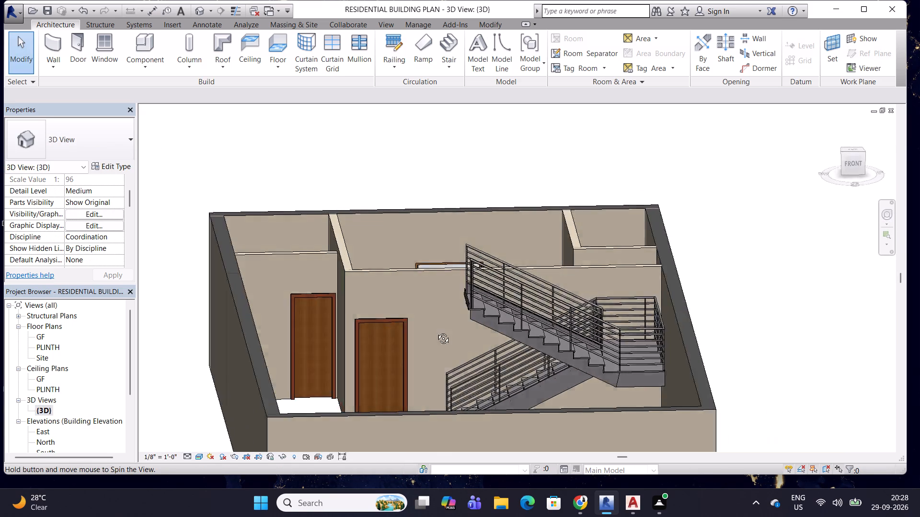
middle_click_drag(436, 331, 419, 336, "shift")
left_click(220, 260)
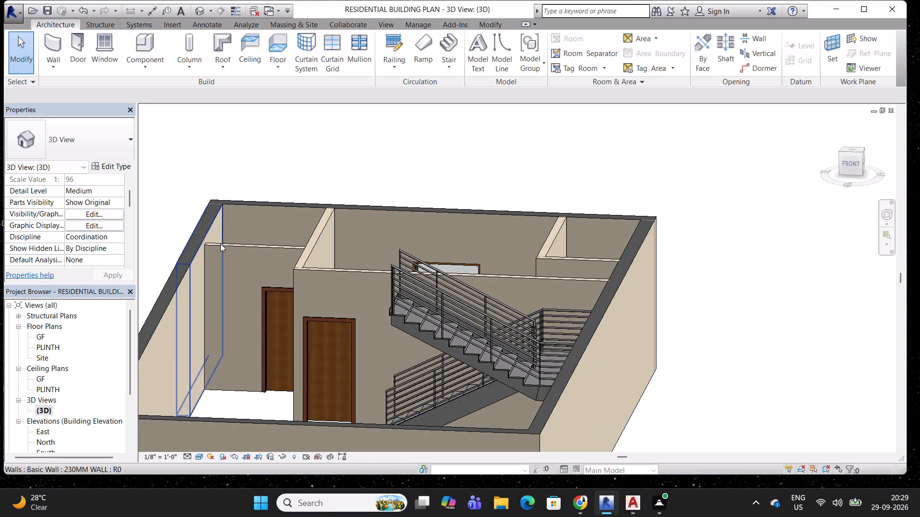
left_click(221, 245)
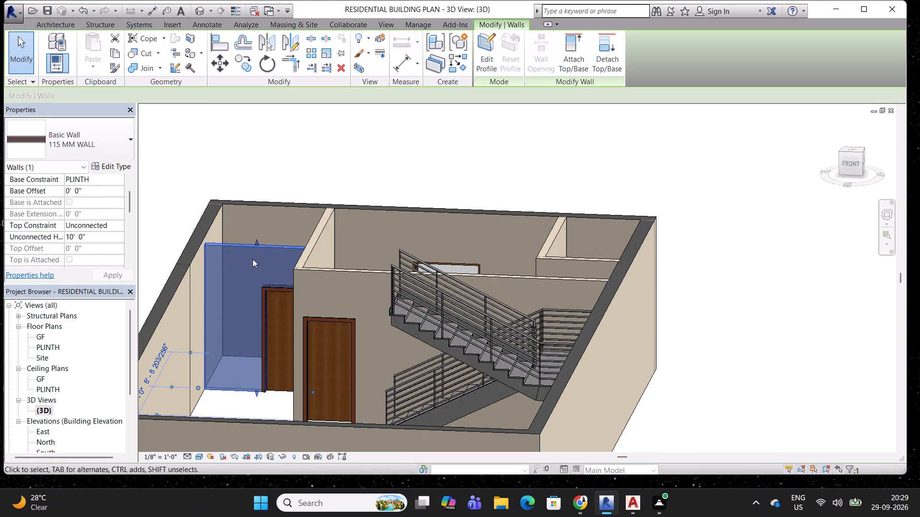
middle_click_drag(282, 337, 280, 176, "shift")
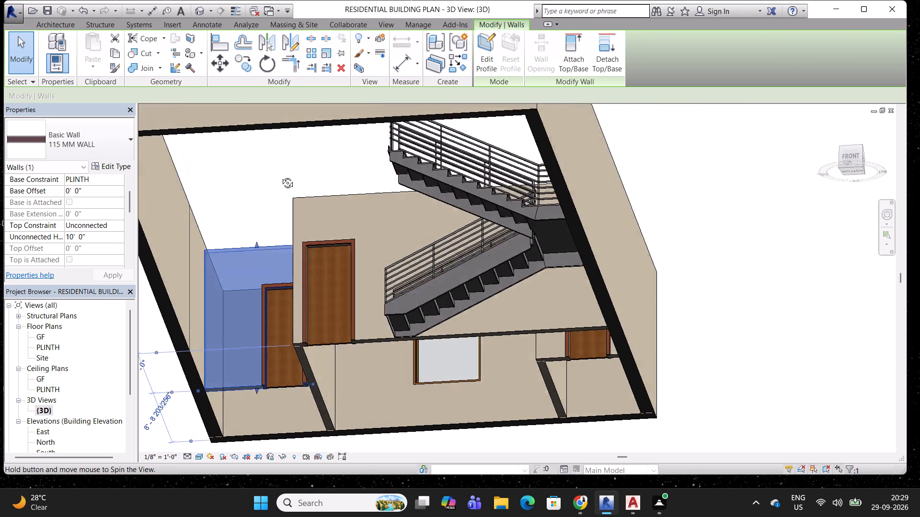
middle_click_drag(280, 176, 295, 101, "shift")
scroll(312, 301, "up", 6)
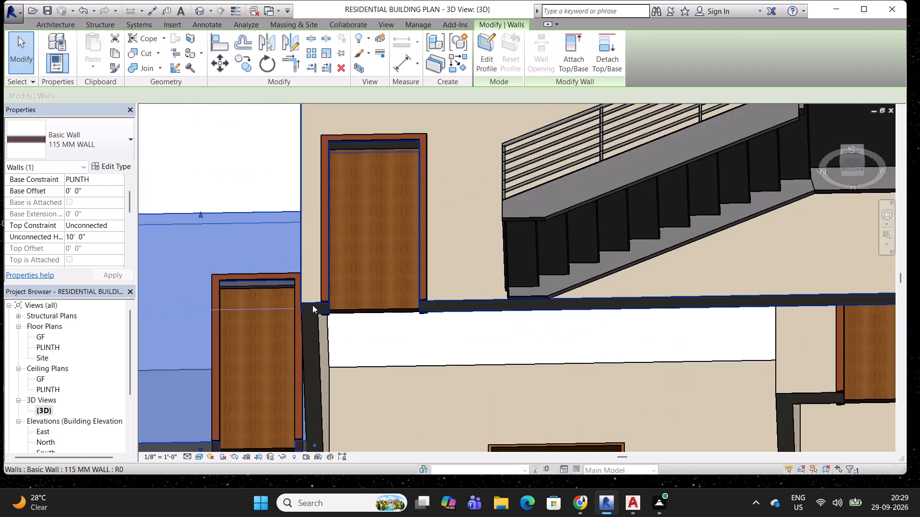
scroll(312, 305, "up", 8)
middle_click_drag(318, 320, 333, 516, "shift")
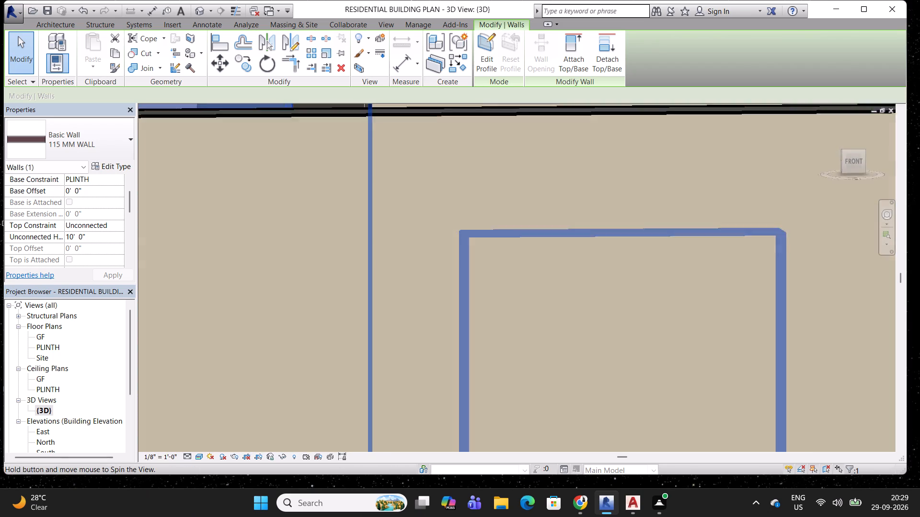
middle_click_drag(333, 516, 323, 516, "shift")
middle_click_drag(418, 179, 401, 361, "shift")
scroll(413, 241, "down", 12)
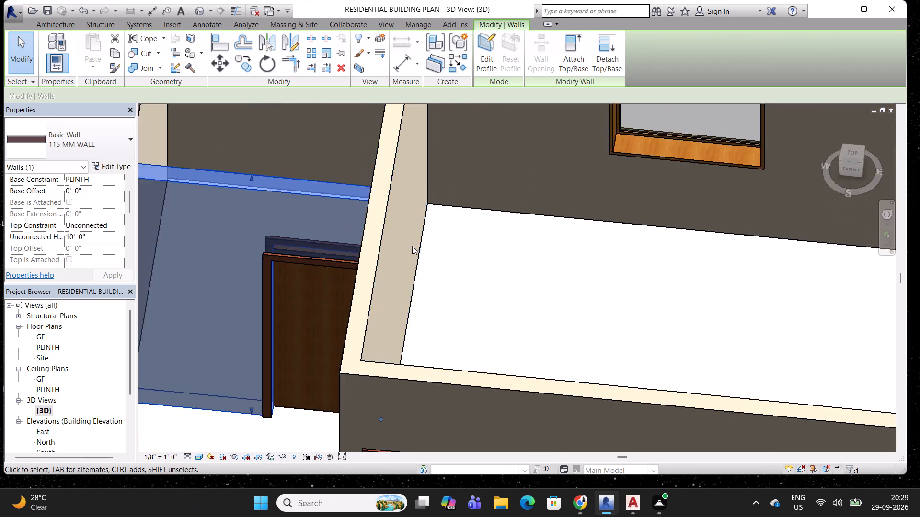
scroll(412, 246, "down", 2)
middle_click_drag(311, 219, 324, 250, "shift")
scroll(363, 226, "up", 7)
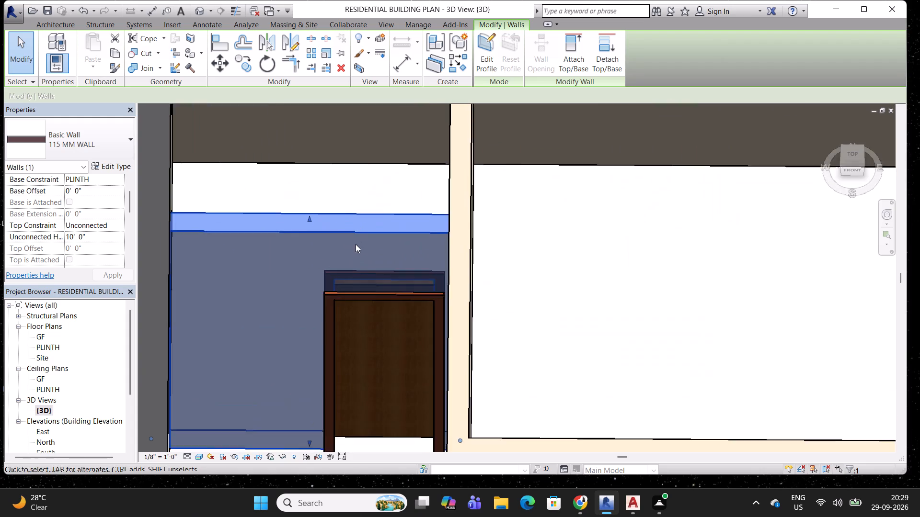
scroll(356, 244, "up", 1)
middle_click_drag(328, 292, 617, 247, "shift")
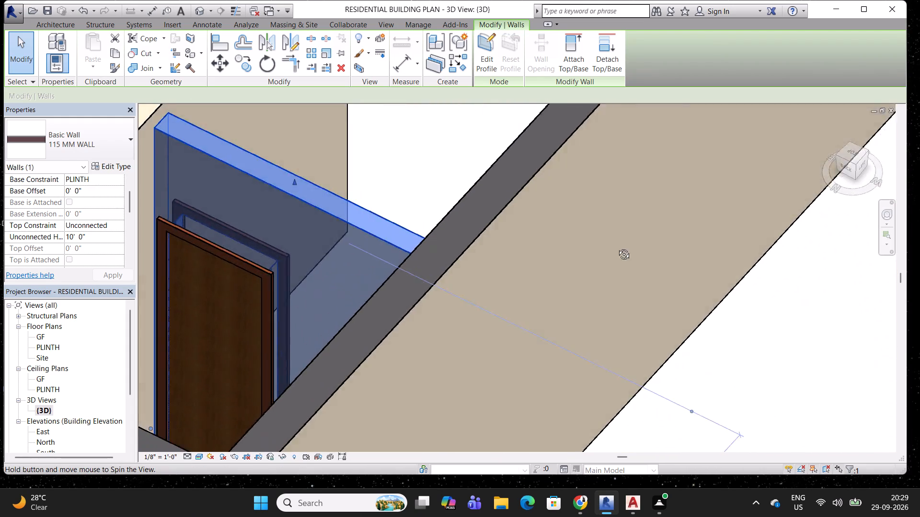
middle_click_drag(617, 247, 287, 302, "shift")
Examine the door in the wall beside the staircase and the partition door next to it from several sides.
scroll(479, 229, "down", 9)
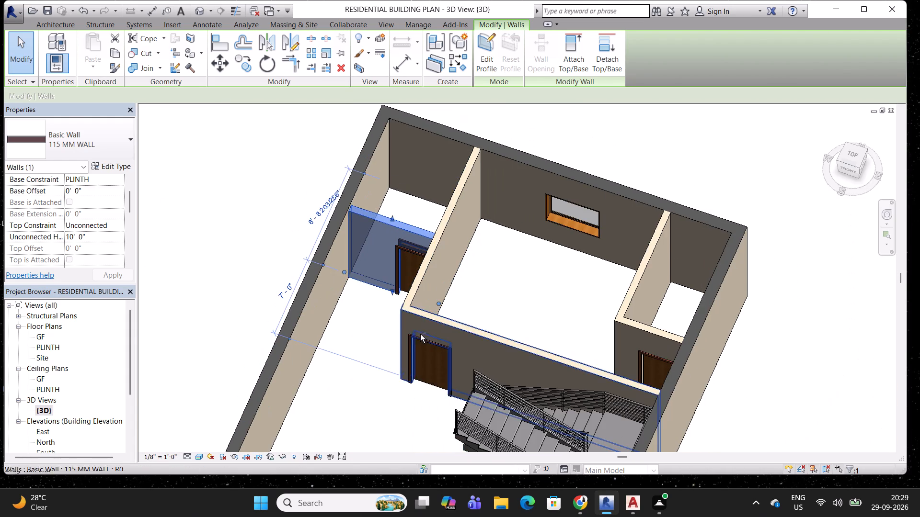
middle_click_drag(420, 335, 361, 335, "shift")
scroll(349, 348, "up", 11)
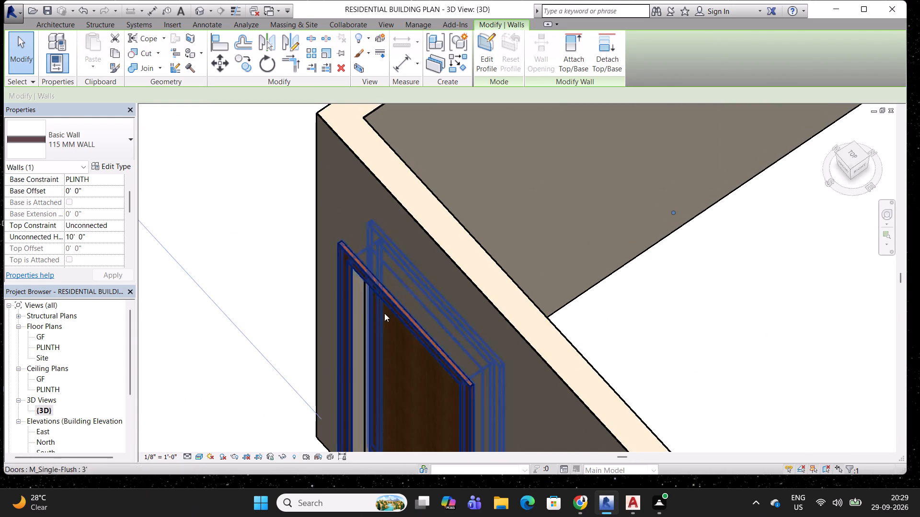
middle_click_drag(388, 311, 402, 241)
middle_click_drag(415, 286, 462, 285)
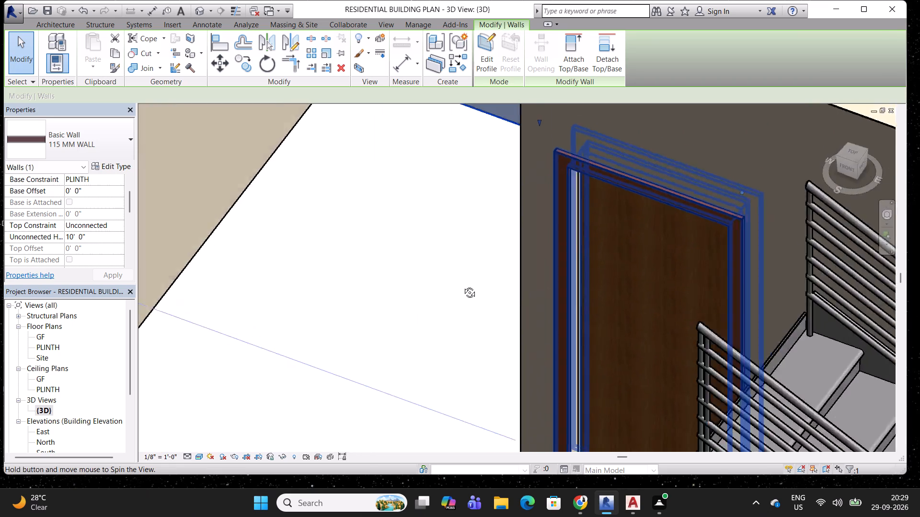
middle_click_drag(462, 285, 491, 286)
scroll(374, 298, "down", 7)
middle_click_drag(596, 312, 689, 330, "shift")
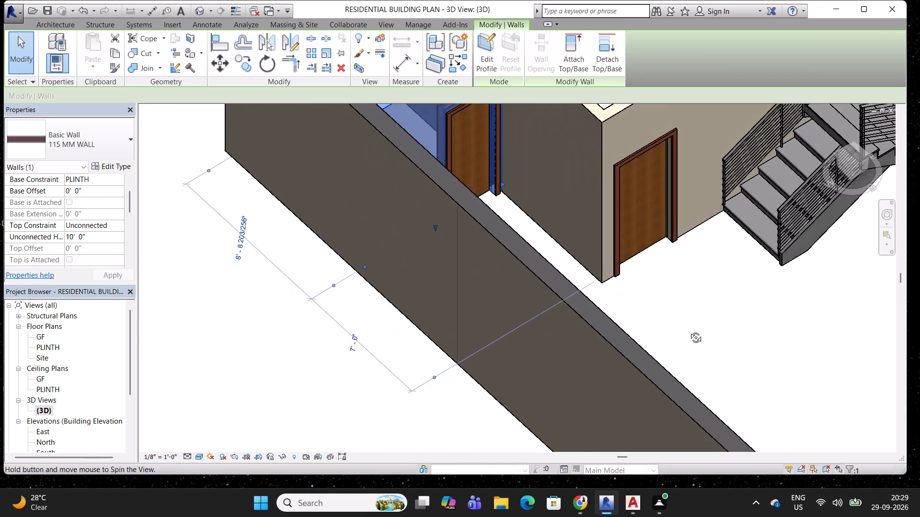
middle_click_drag(689, 330, 683, 359, "shift")
scroll(690, 161, "up", 11)
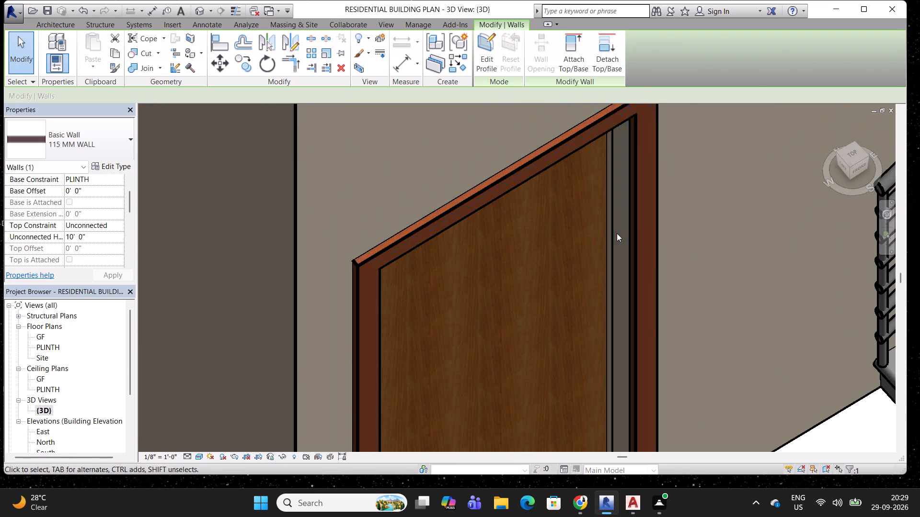
middle_click_drag(617, 233, 637, 230, "shift")
scroll(598, 350, "down", 6)
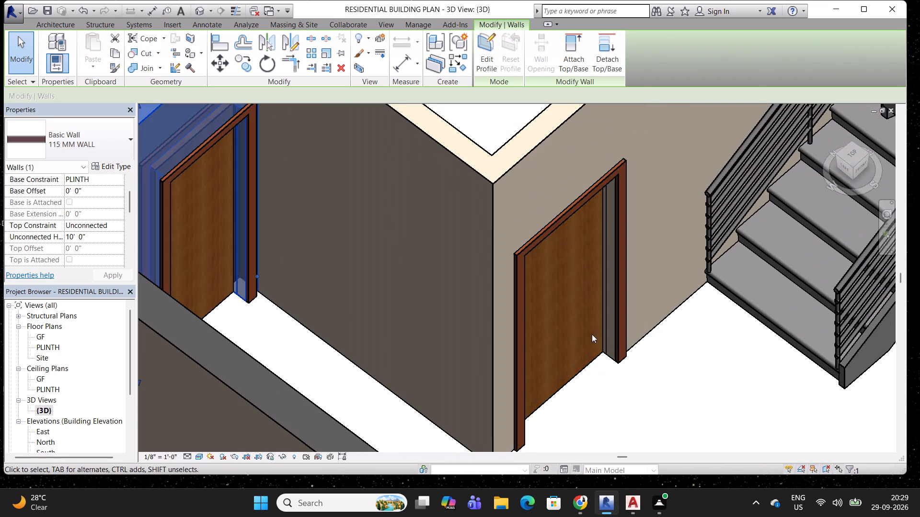
middle_click_drag(570, 297, 613, 317, "shift")
scroll(604, 318, "down", 8)
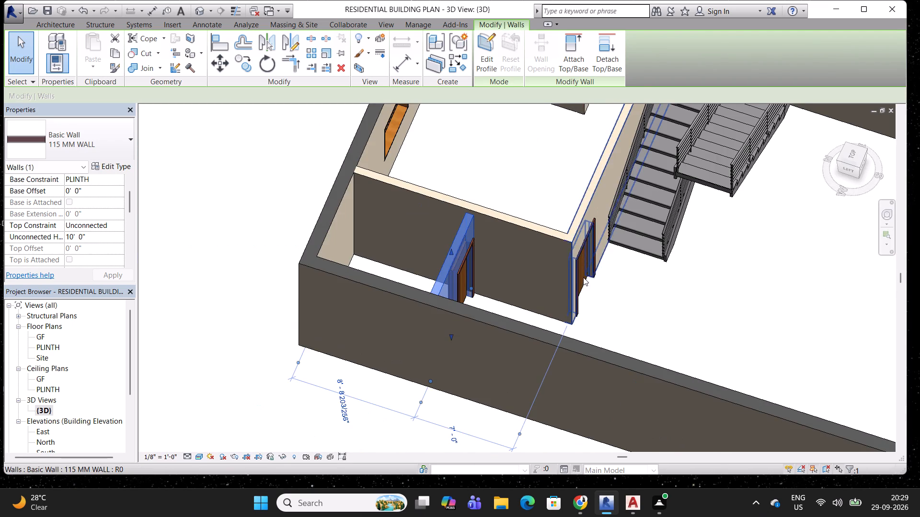
scroll(583, 277, "down", 2)
middle_click_drag(583, 277, 778, 270, "shift")
scroll(461, 206, "up", 7)
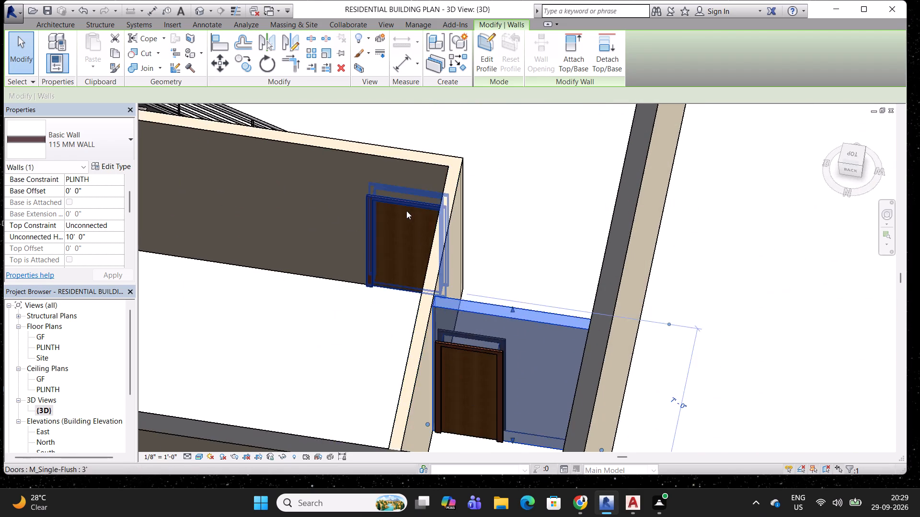
scroll(406, 211, "up", 4)
scroll(406, 254, "down", 4)
middle_click_drag(504, 245, 189, 253, "shift")
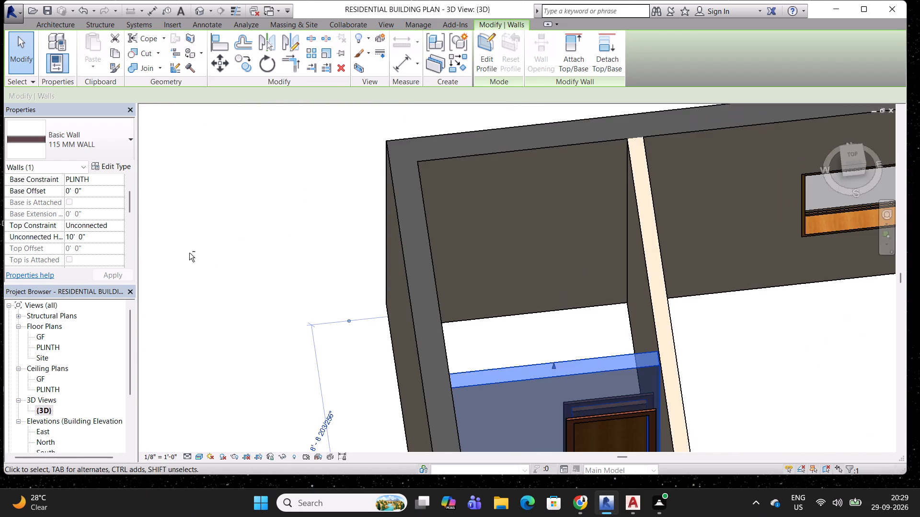
scroll(414, 213, "down", 11)
scroll(486, 299, "up", 5)
left_click(488, 296)
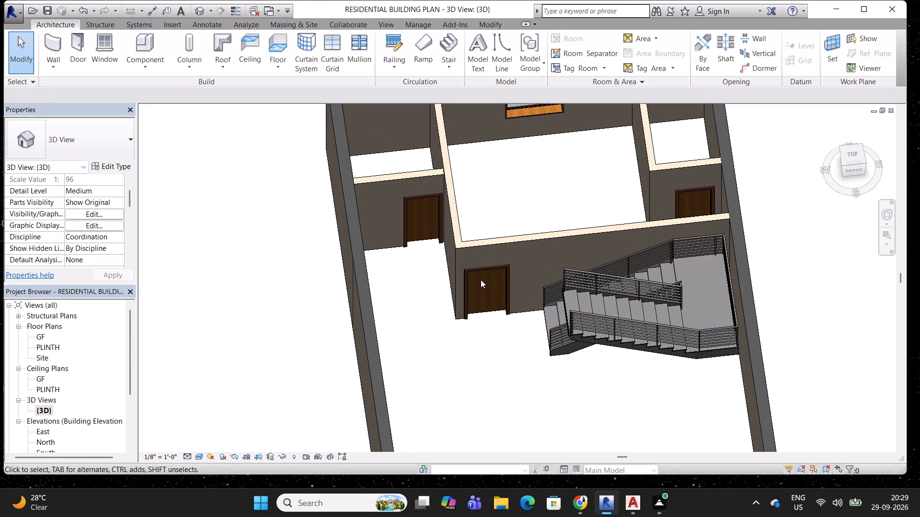
Review the instance properties of the 3' door beside the staircase, including frame type, frame material, phasing and head height.
left_click(479, 272)
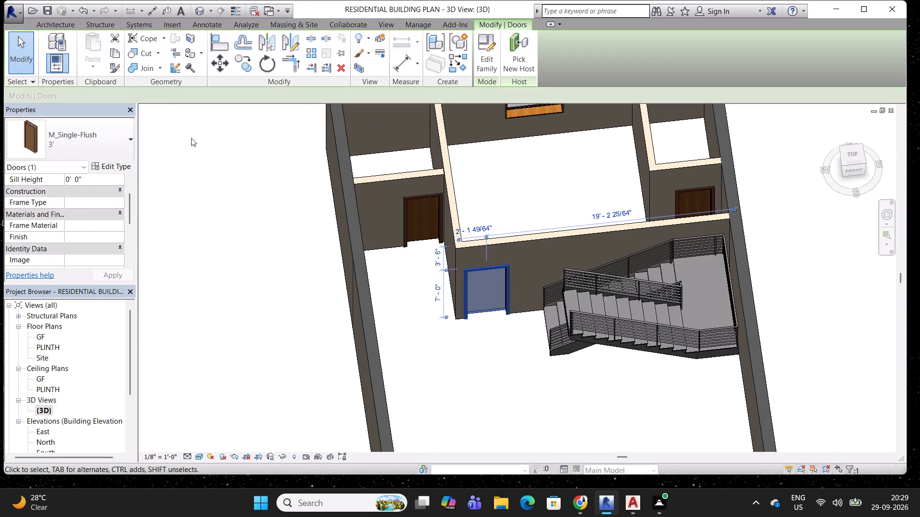
left_click(118, 203)
left_click(118, 203)
left_click(33, 201)
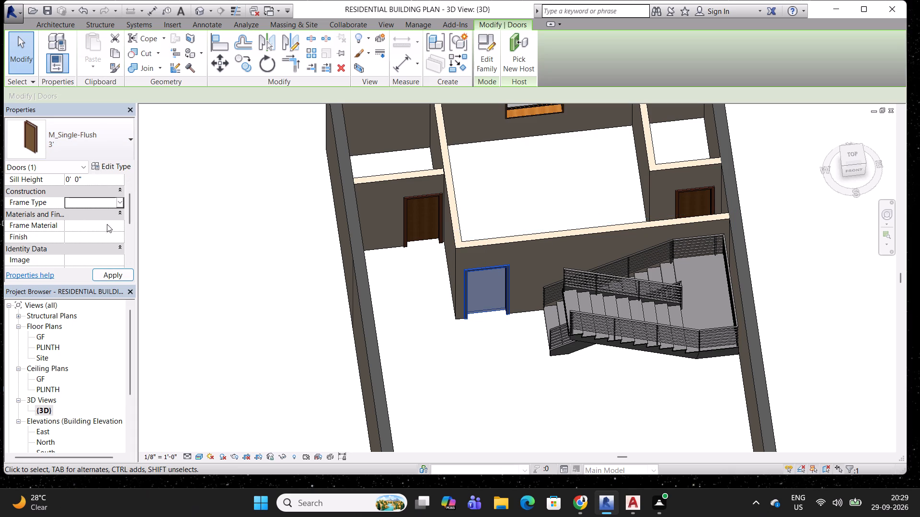
left_click(113, 225)
left_click(121, 225)
left_click(121, 225)
scroll(103, 263, "down", 3)
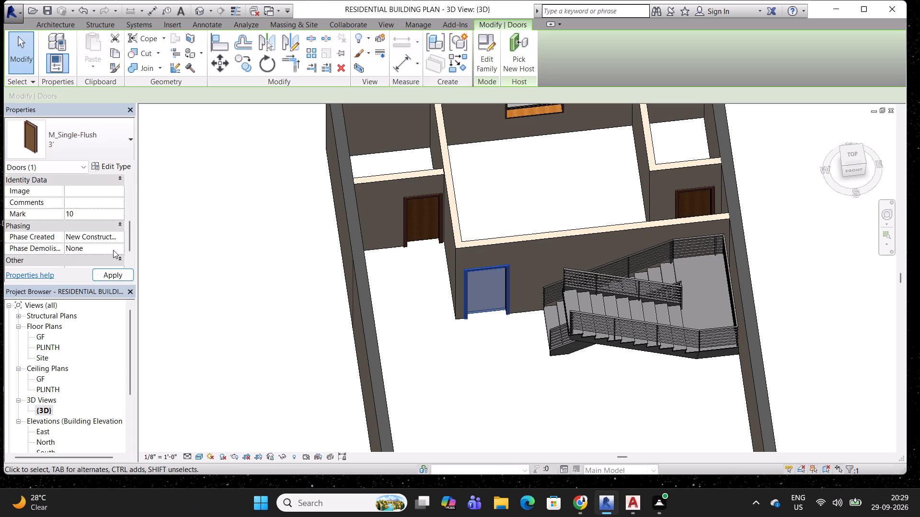
scroll(113, 250, "down", 1)
left_click(121, 213)
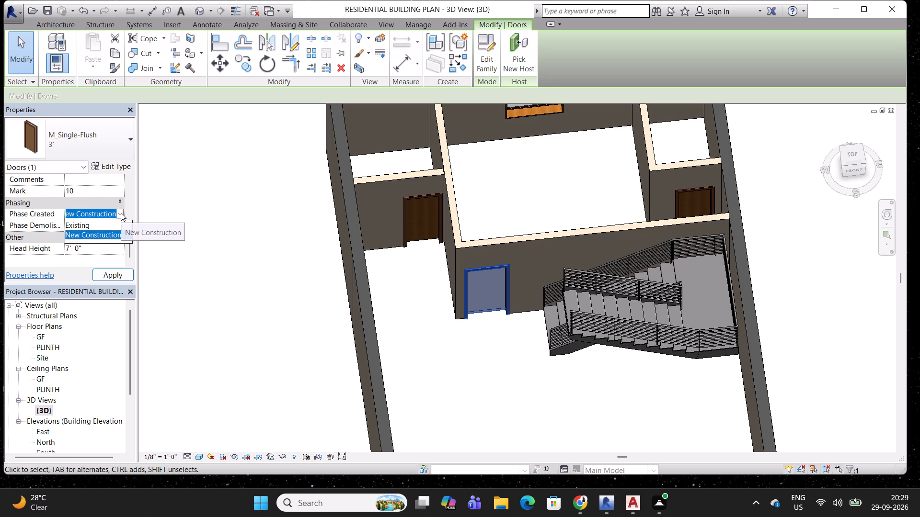
left_click(121, 213)
left_click(116, 225)
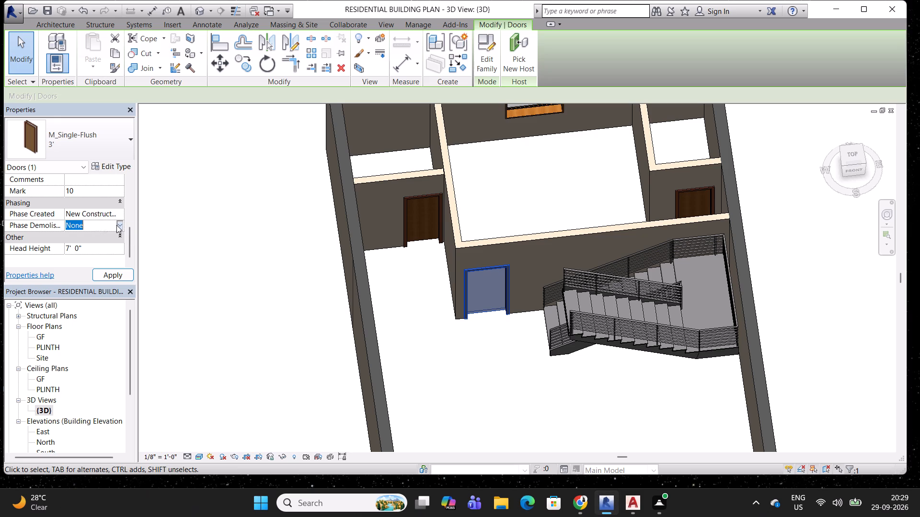
left_click(116, 225)
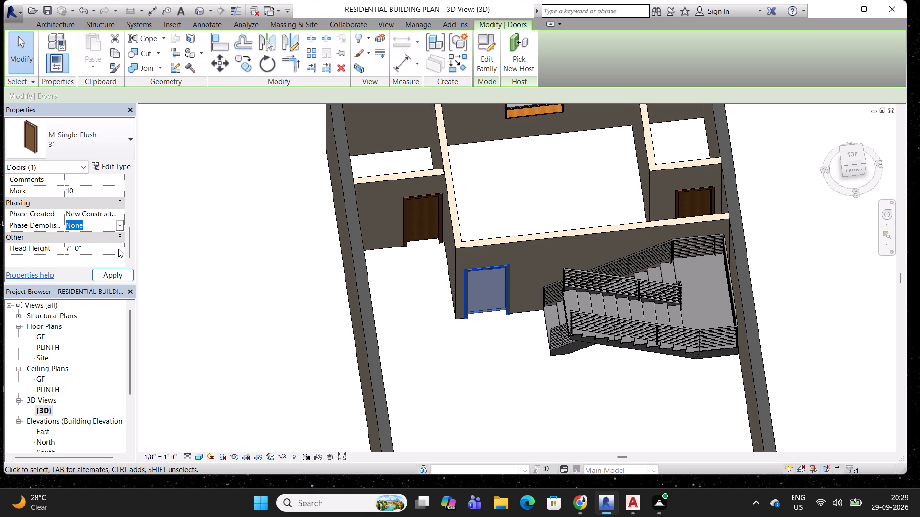
left_click(118, 249)
left_click(118, 249)
scroll(100, 158, "up", 2)
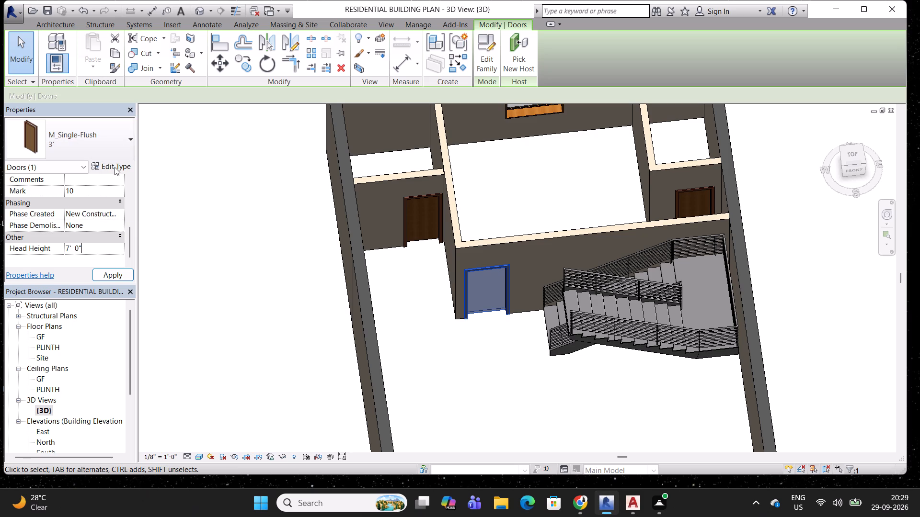
Set the thickness of the M_Single-Flush 3' door type to 3" and apply it.
left_click(115, 167)
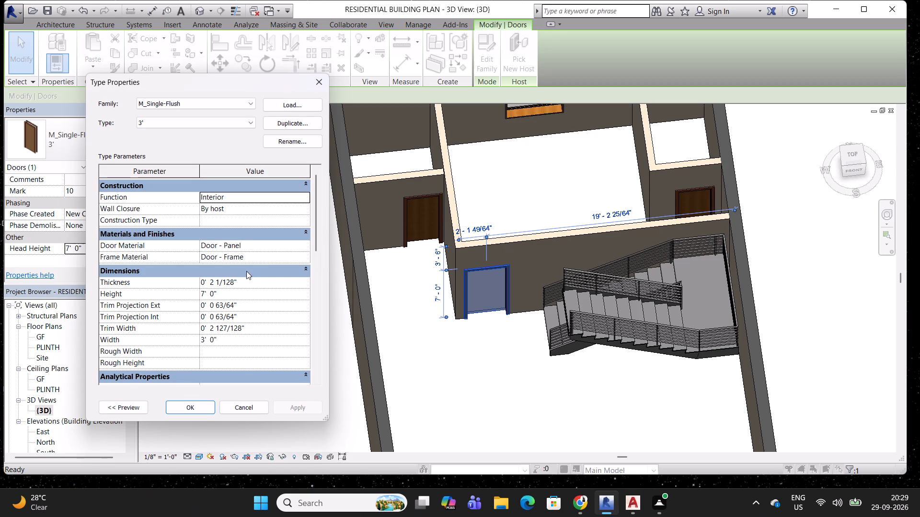
triple_click(241, 282)
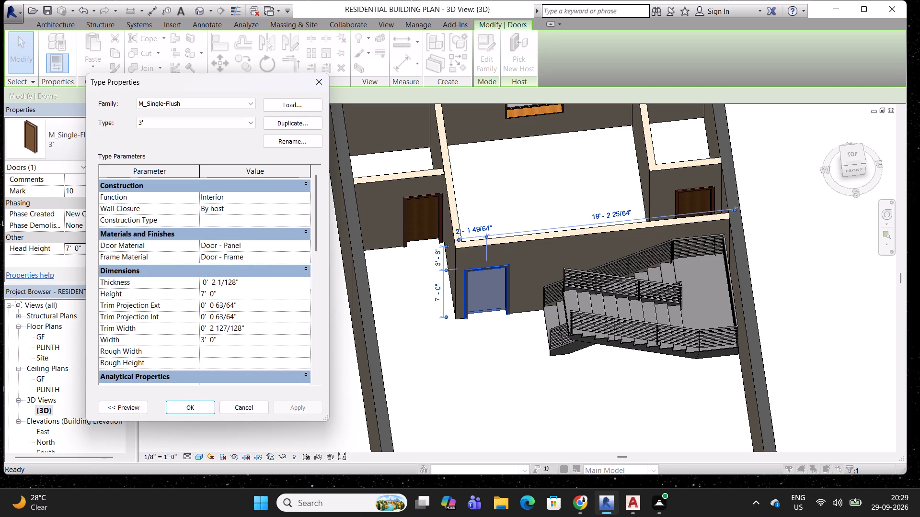
type("3\"")
key("Return")
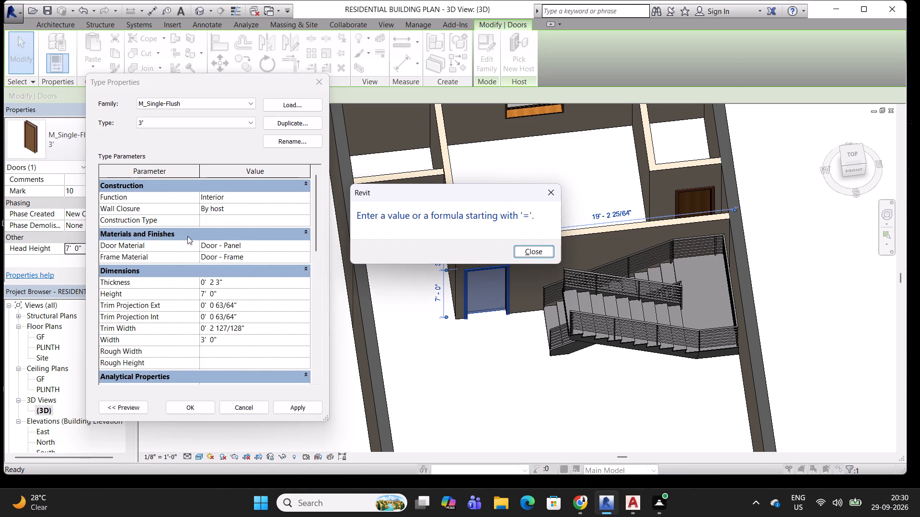
key("Escape")
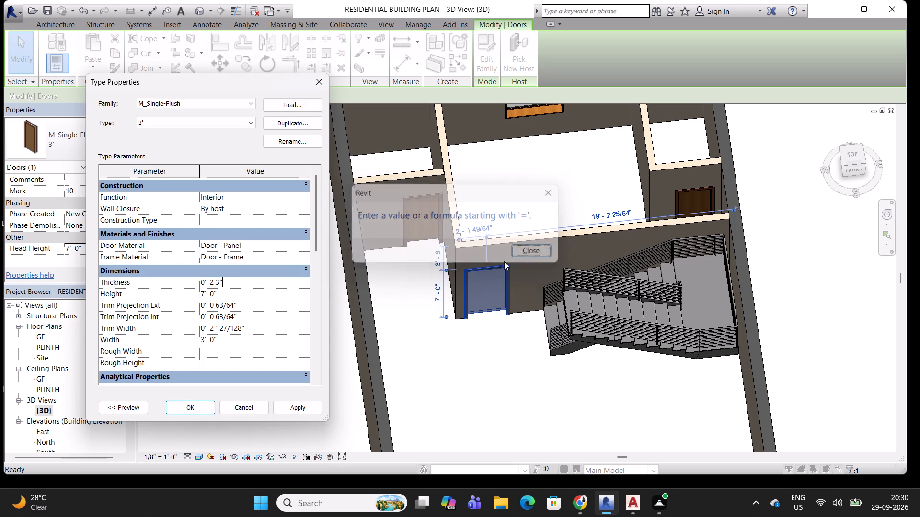
left_click(216, 282)
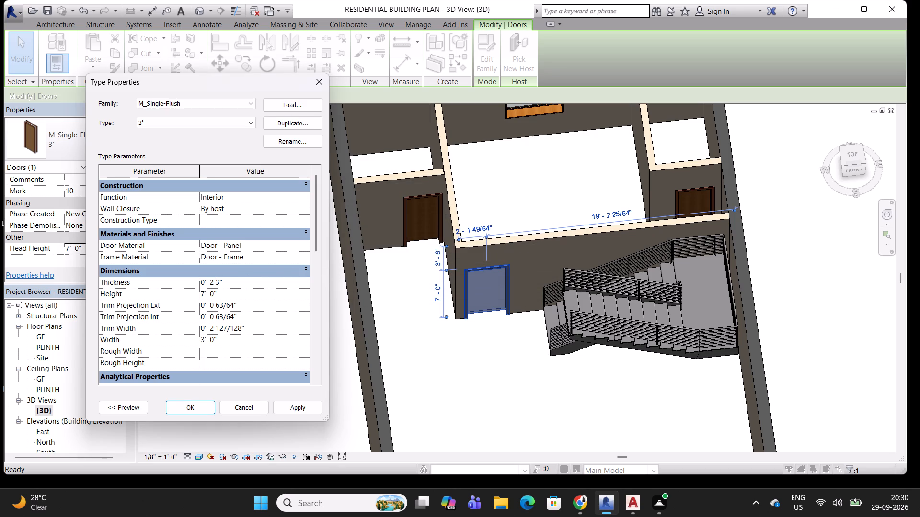
key("BackSpace")
key("BackSpace")
key("Return")
left_click(297, 405)
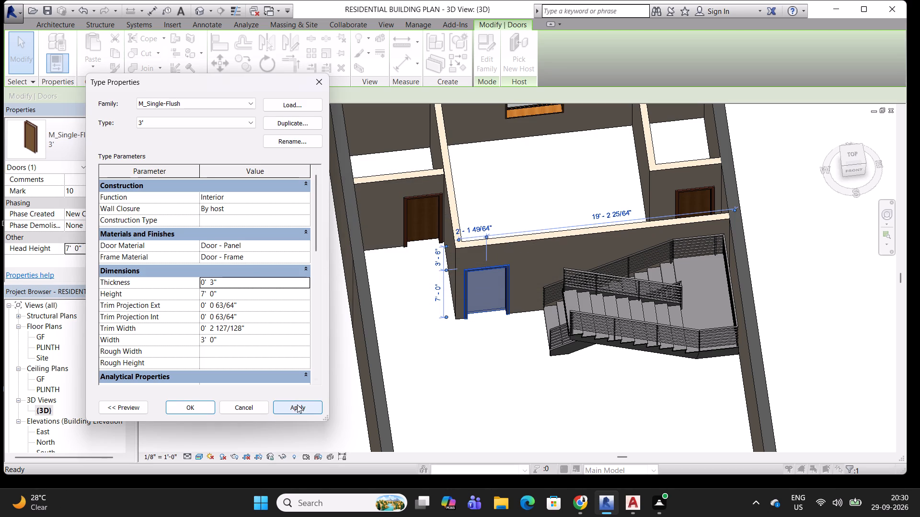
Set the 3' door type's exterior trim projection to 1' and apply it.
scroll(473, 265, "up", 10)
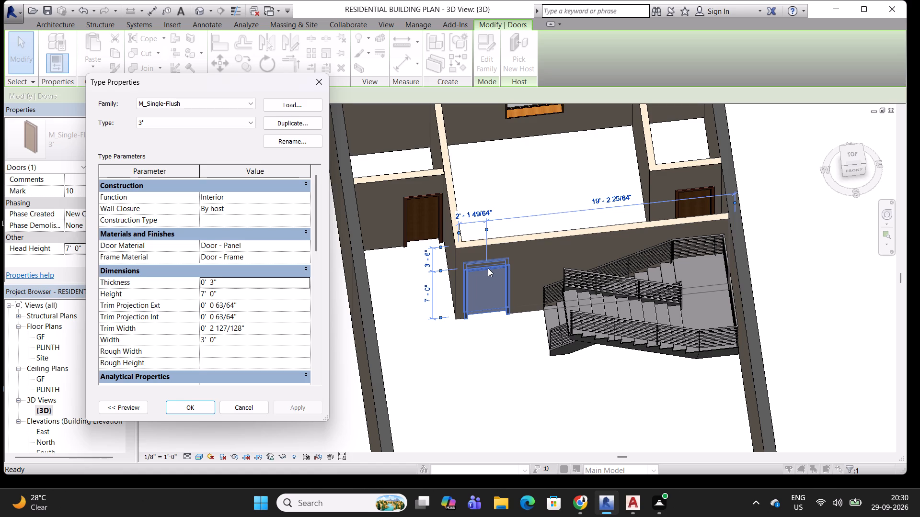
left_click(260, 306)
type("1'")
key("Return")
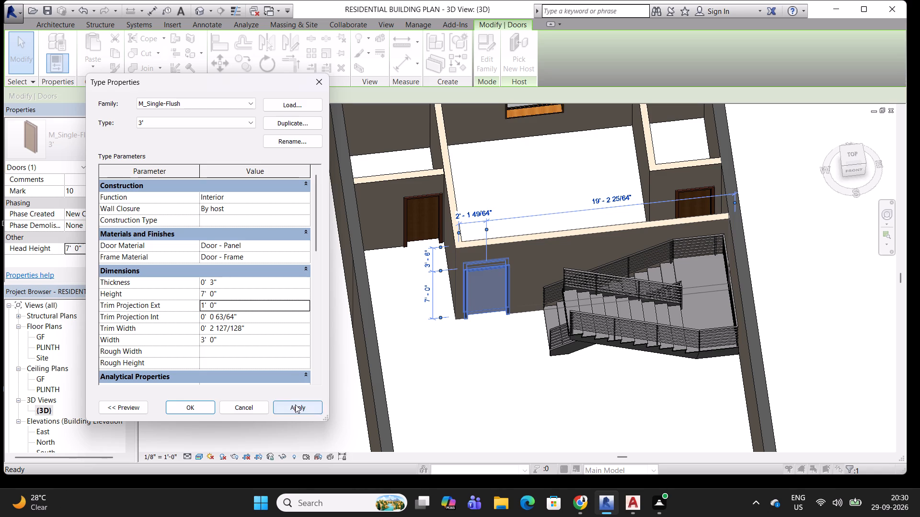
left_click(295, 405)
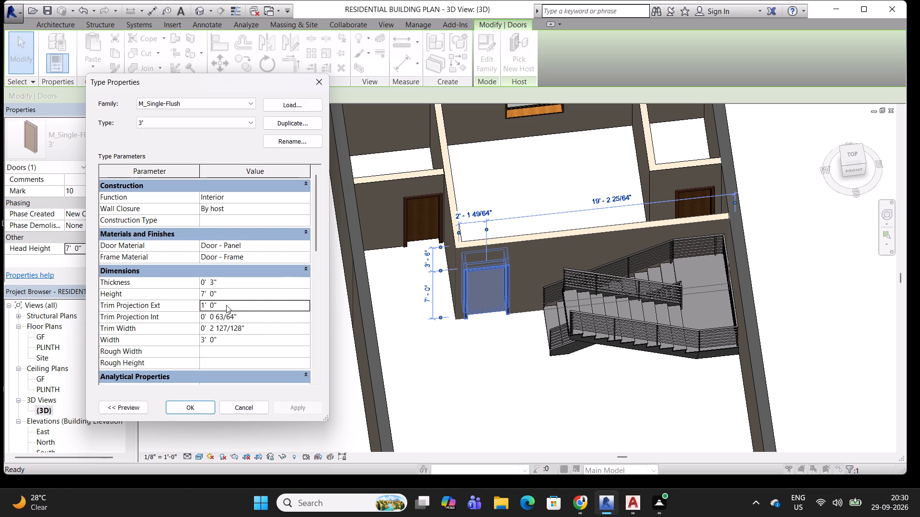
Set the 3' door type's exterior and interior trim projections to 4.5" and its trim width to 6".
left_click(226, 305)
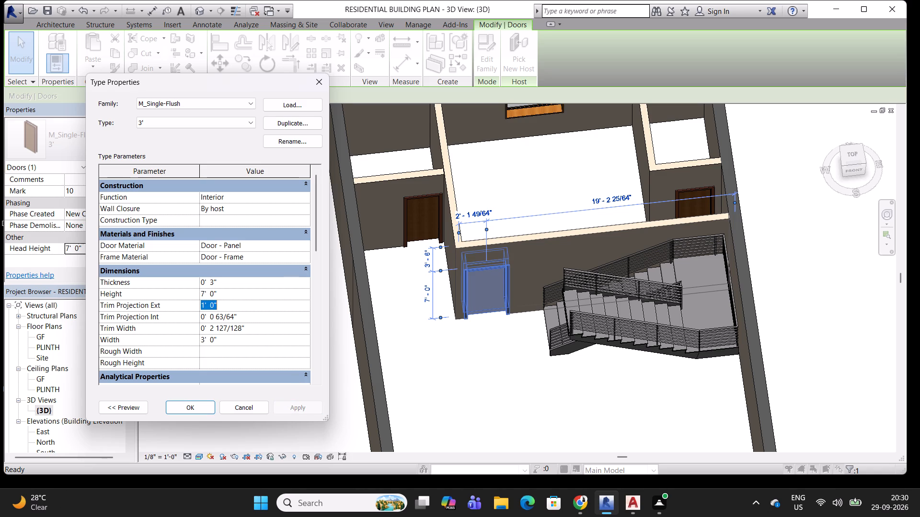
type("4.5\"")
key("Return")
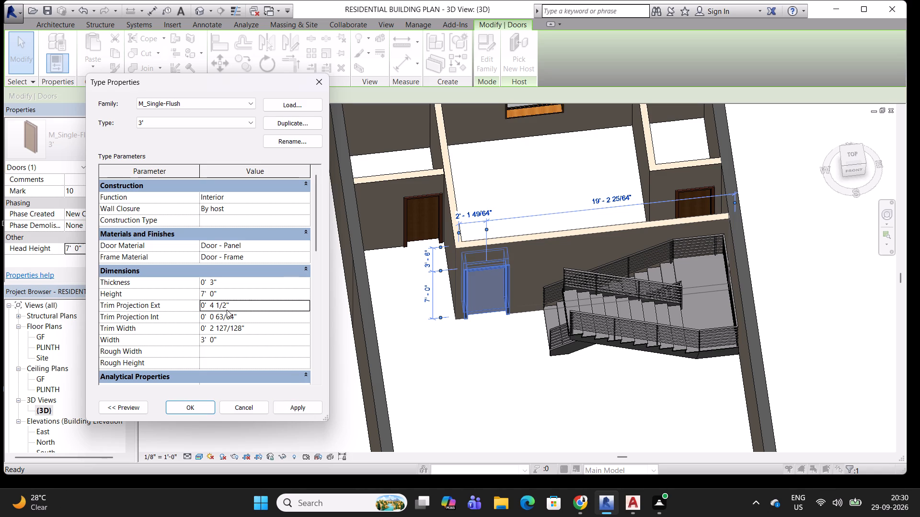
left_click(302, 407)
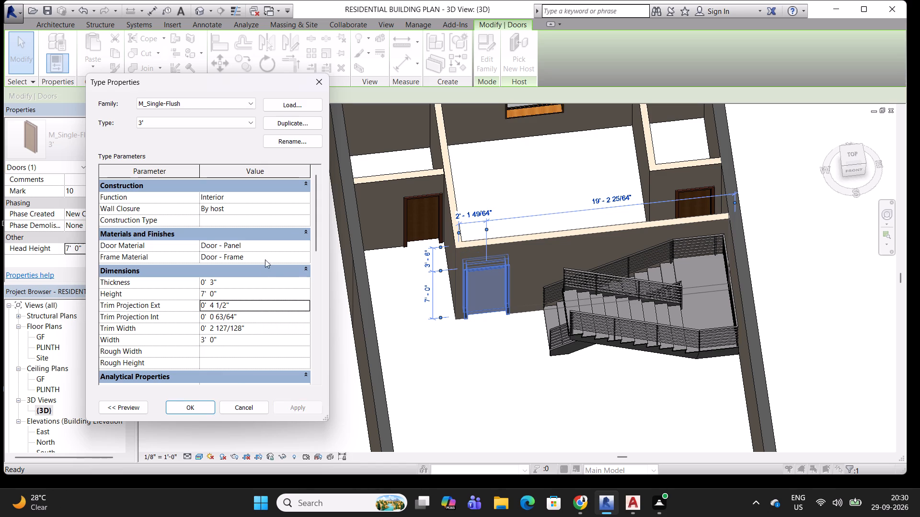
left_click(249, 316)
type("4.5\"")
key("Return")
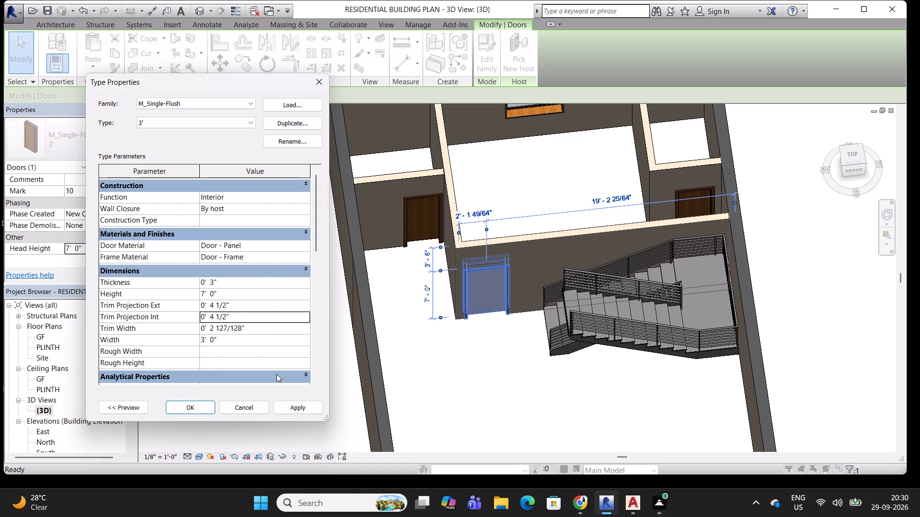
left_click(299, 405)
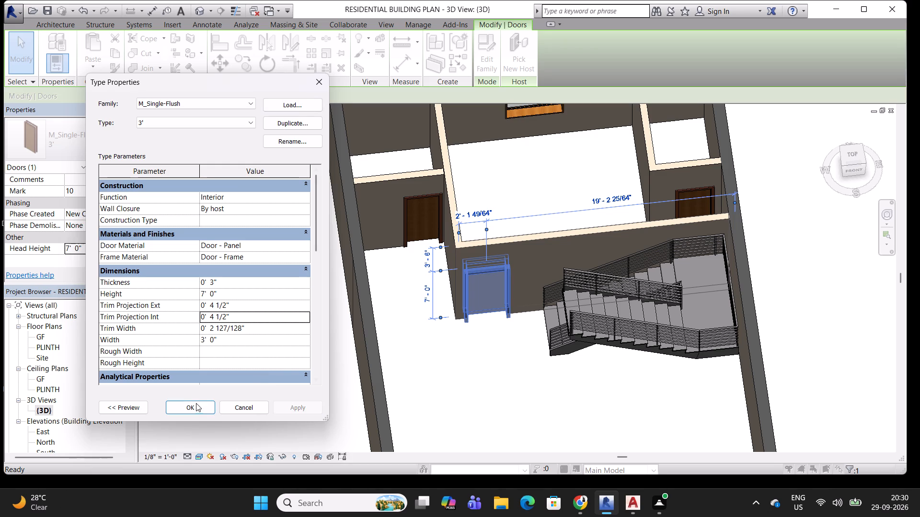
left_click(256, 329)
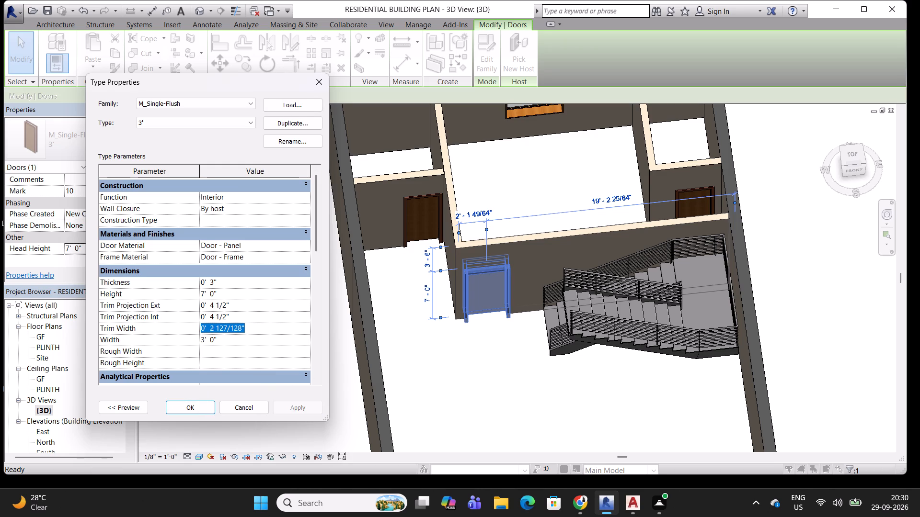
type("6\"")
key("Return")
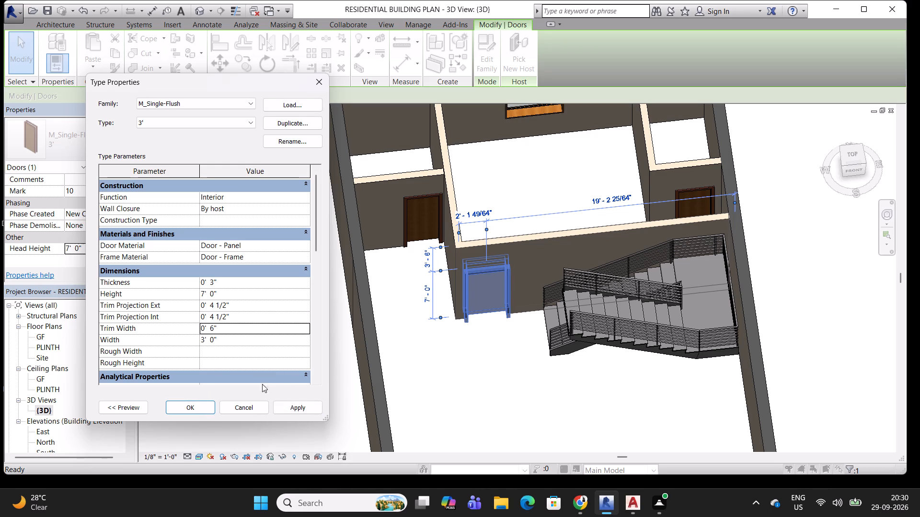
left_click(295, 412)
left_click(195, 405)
Examine the trim of the door beside the staircase from the front, below, above and the side.
scroll(508, 301, "up", 6)
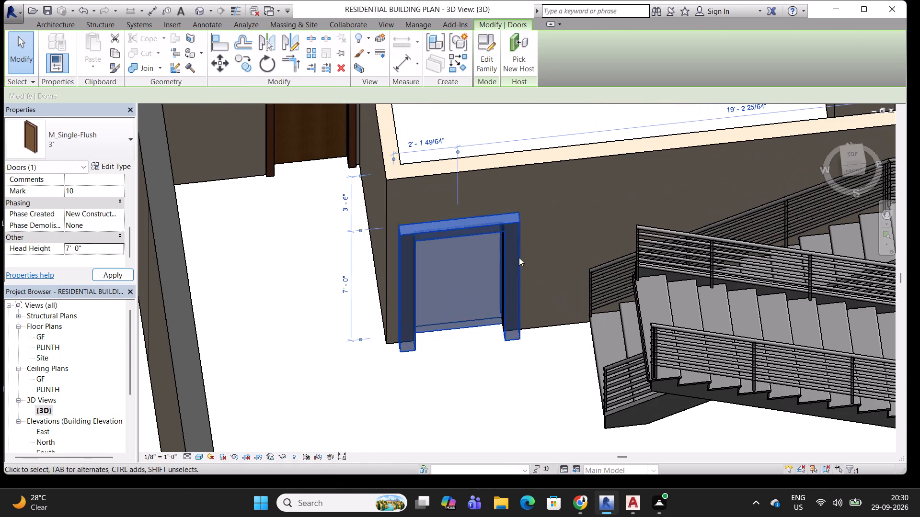
key("Escape")
key("Escape")
scroll(497, 213, "up", 5)
middle_click_drag(454, 297, 445, 239, "shift")
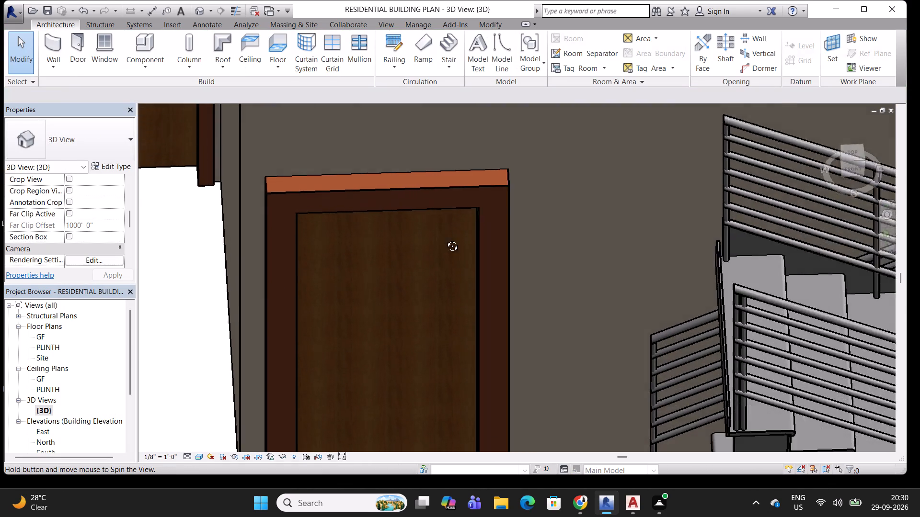
middle_click_drag(445, 239, 426, 111, "shift")
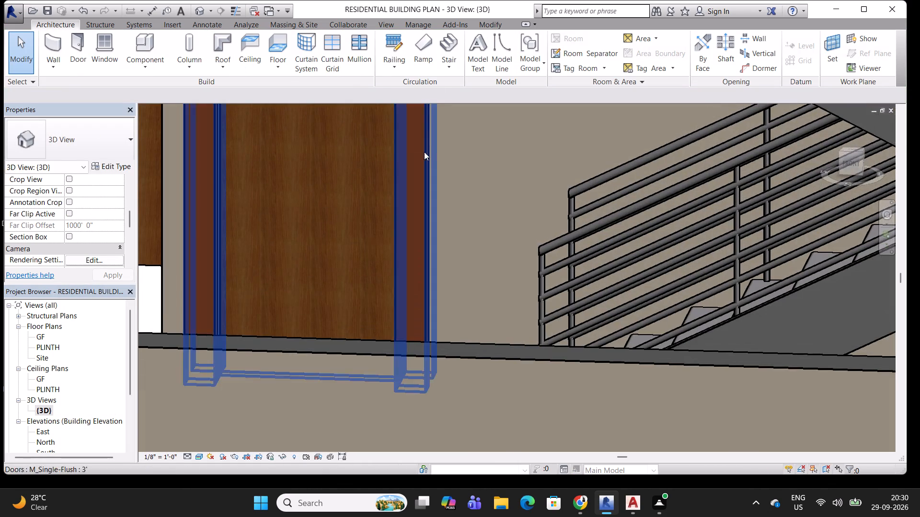
scroll(424, 269, "down", 5)
middle_click_drag(421, 190, 435, 292)
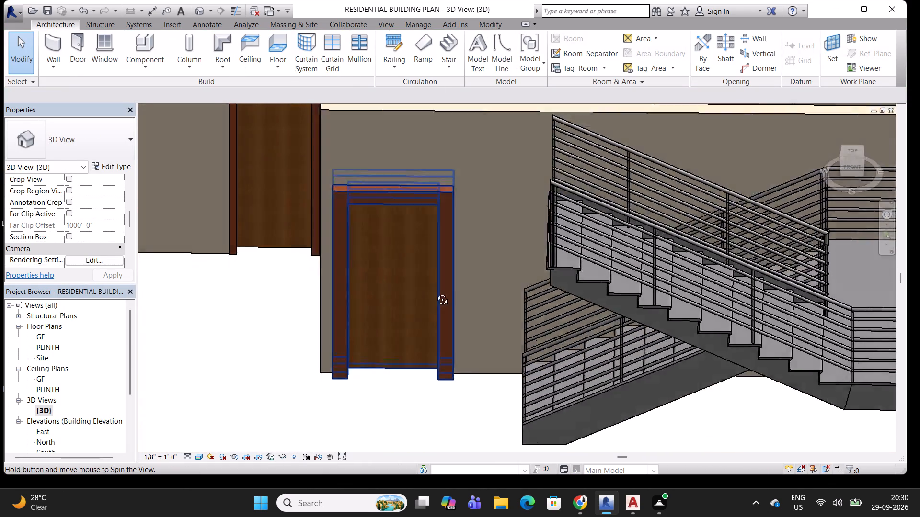
middle_click_drag(435, 292, 450, 449)
middle_click_drag(401, 292, 432, 372, "shift")
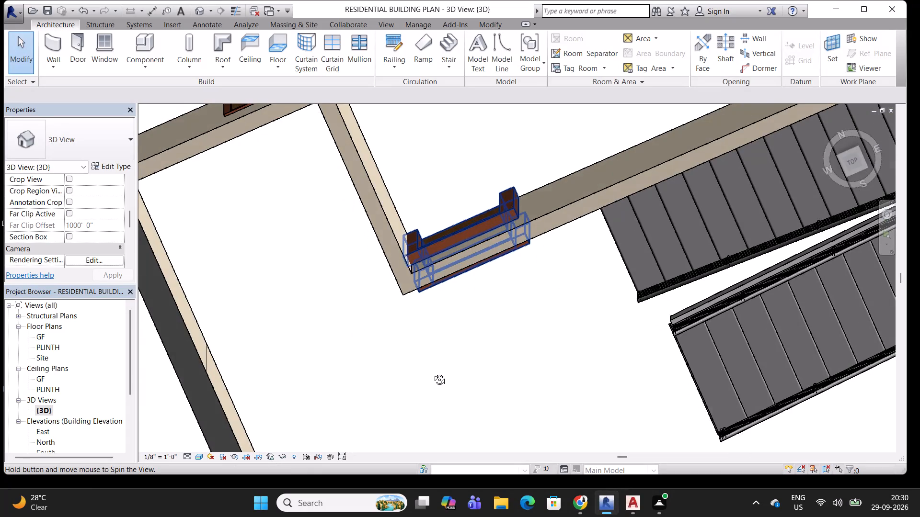
middle_click_drag(432, 372, 505, 166, "shift")
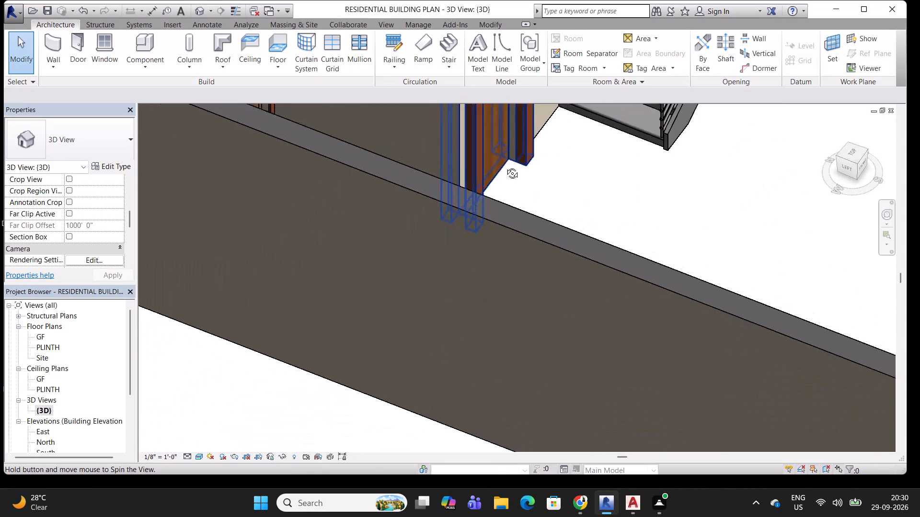
middle_click_drag(505, 166, 387, 191, "shift")
Set the 3' door type's interior and exterior trim projections to 3" and its trim width to 2".
left_click(379, 256)
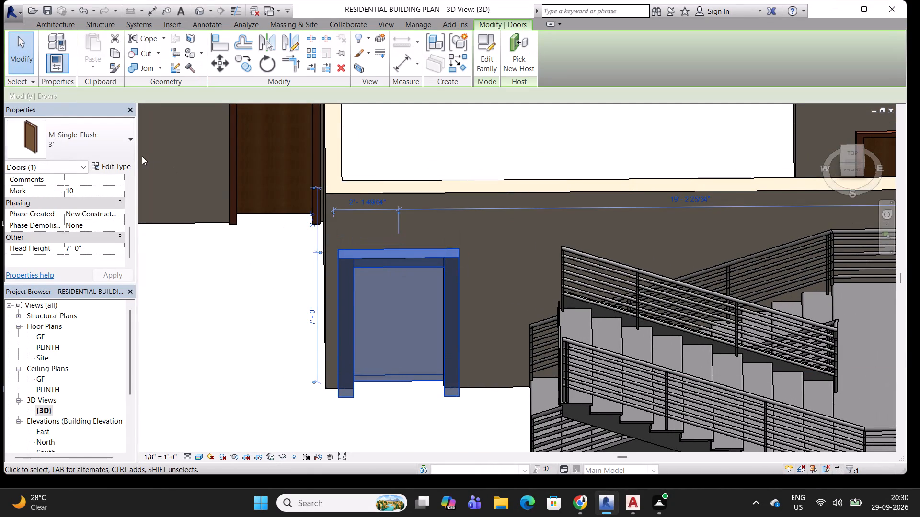
left_click(113, 163)
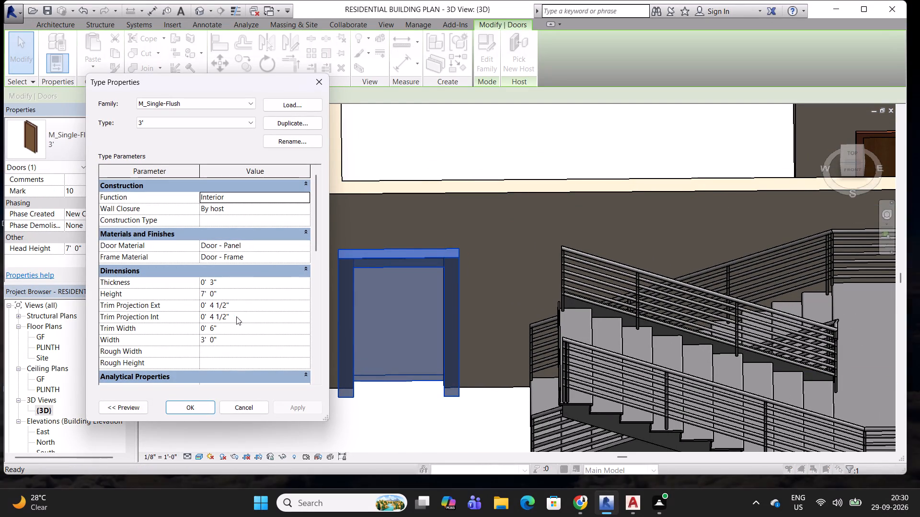
left_click(236, 315)
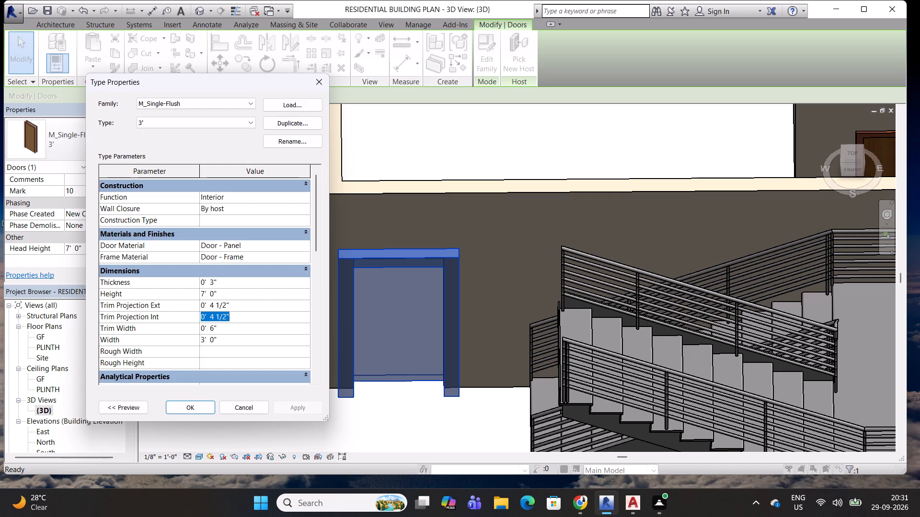
type("3\"")
key("Return")
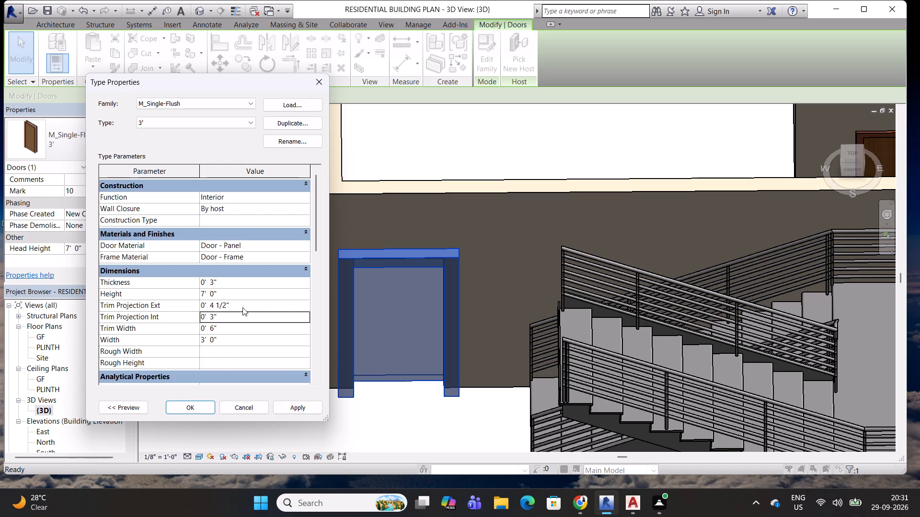
left_click(242, 307)
type("3\"")
key("Return")
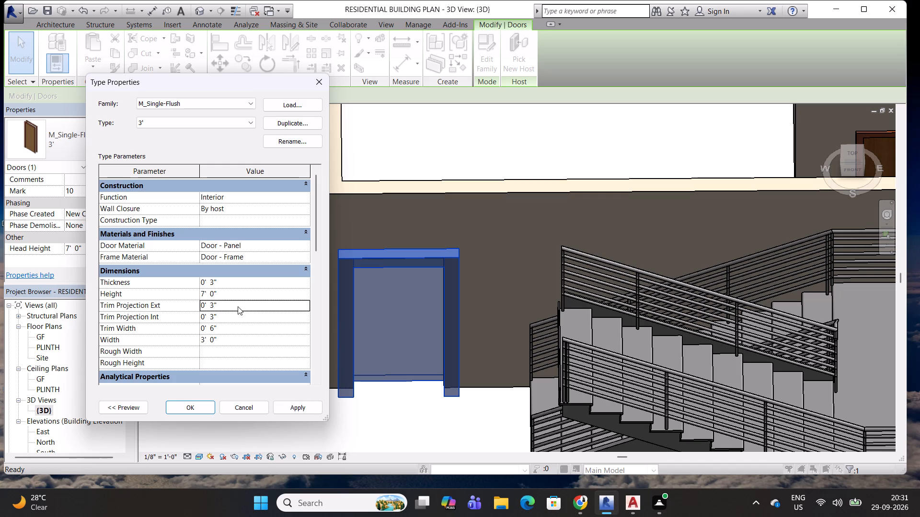
left_click(233, 339)
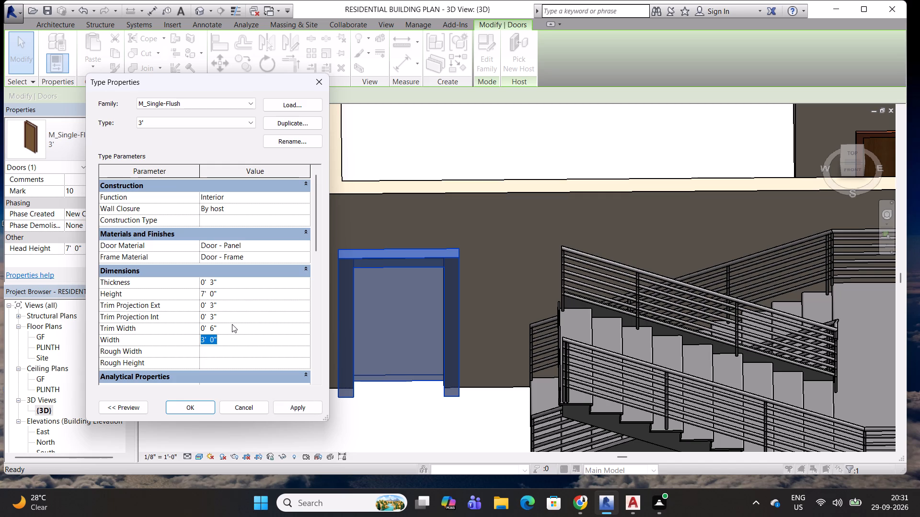
left_click(232, 324)
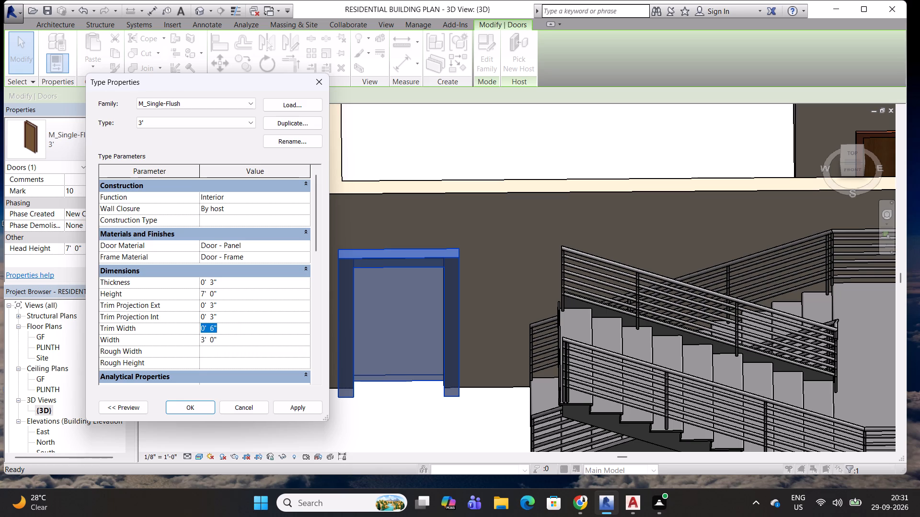
type("2\"")
key("Return")
left_click(302, 403)
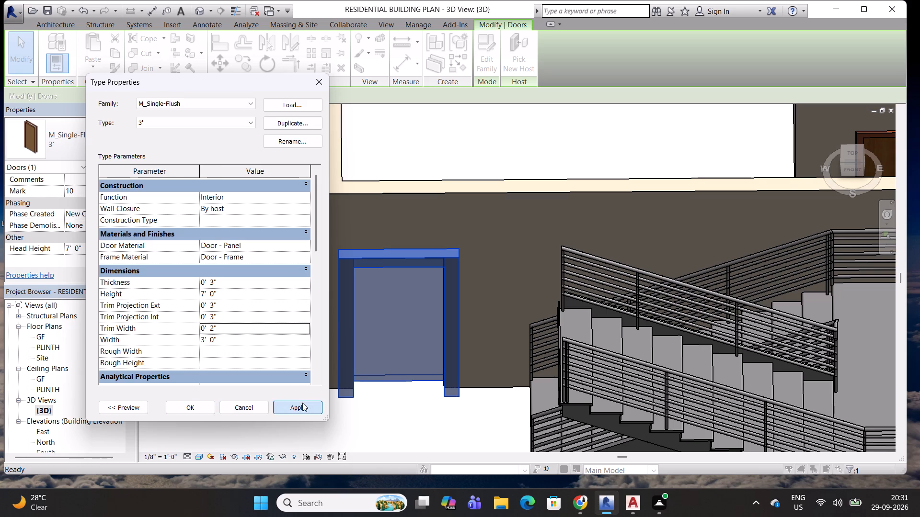
left_click(194, 406)
key("Escape")
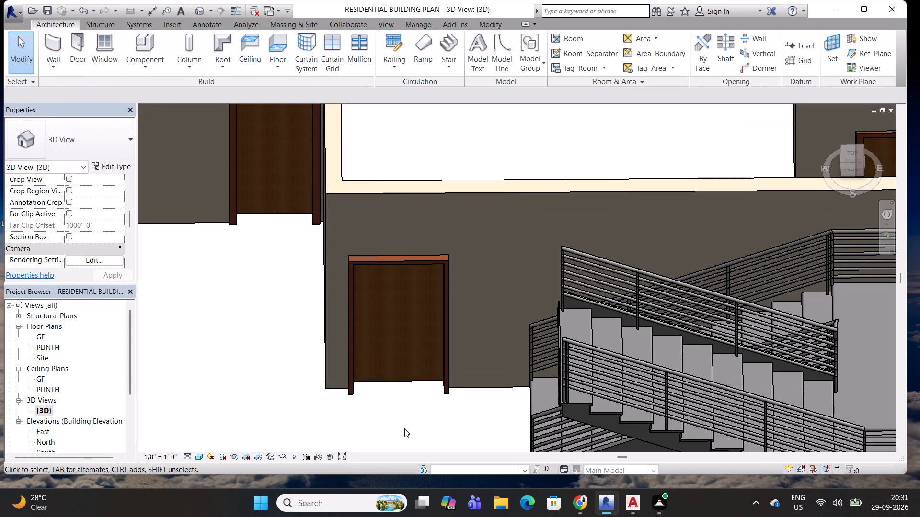
key("Escape")
Set the wall closure of the 3' door type to Interior, using the door beside the staircase.
scroll(423, 263, "up", 5)
middle_click_drag(310, 309, 376, 350, "shift")
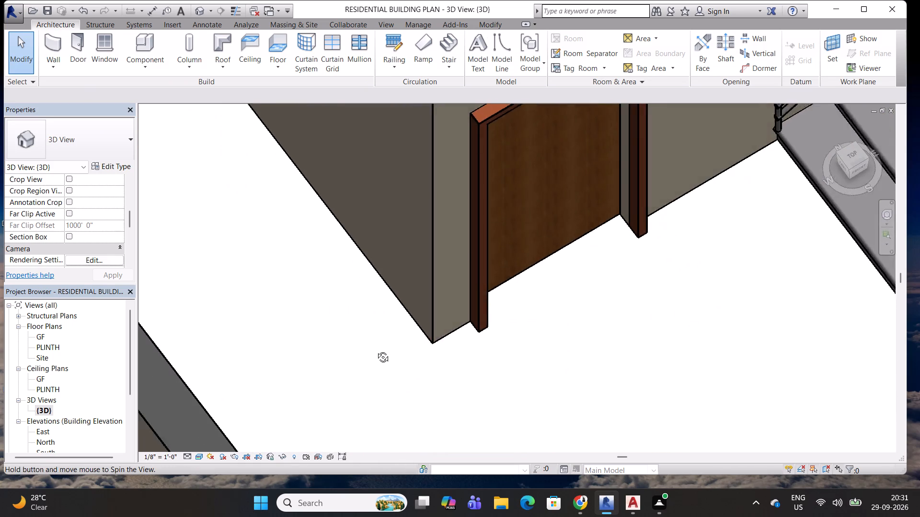
middle_click_drag(376, 350, 320, 469, "shift")
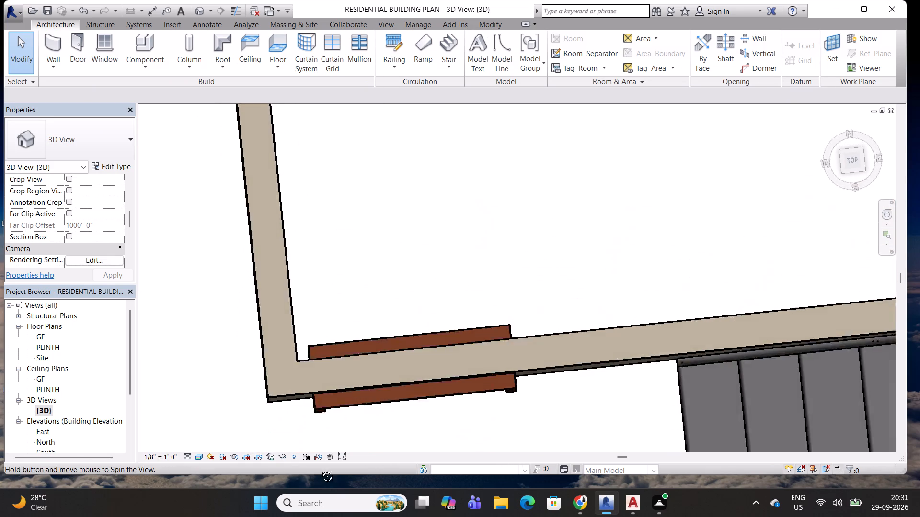
middle_click_drag(320, 469, 322, 159, "shift")
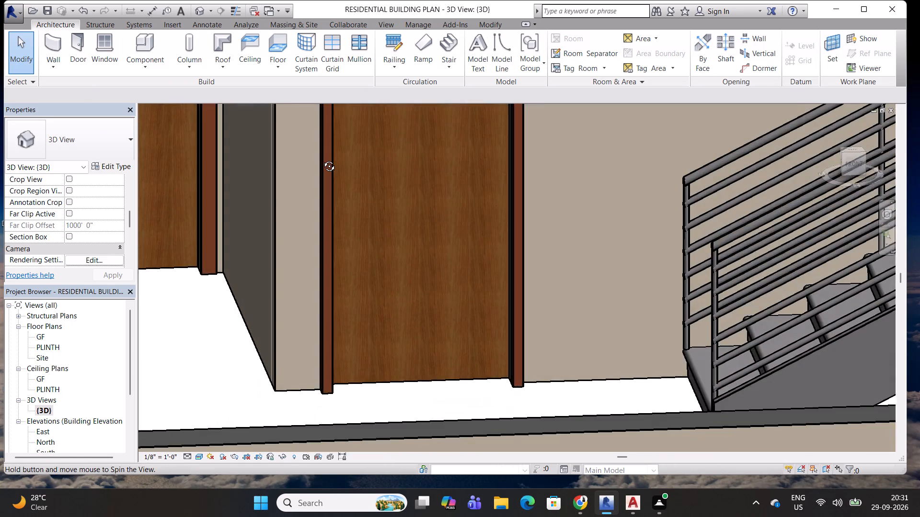
middle_click_drag(322, 159, 313, 298, "shift")
left_click(330, 274)
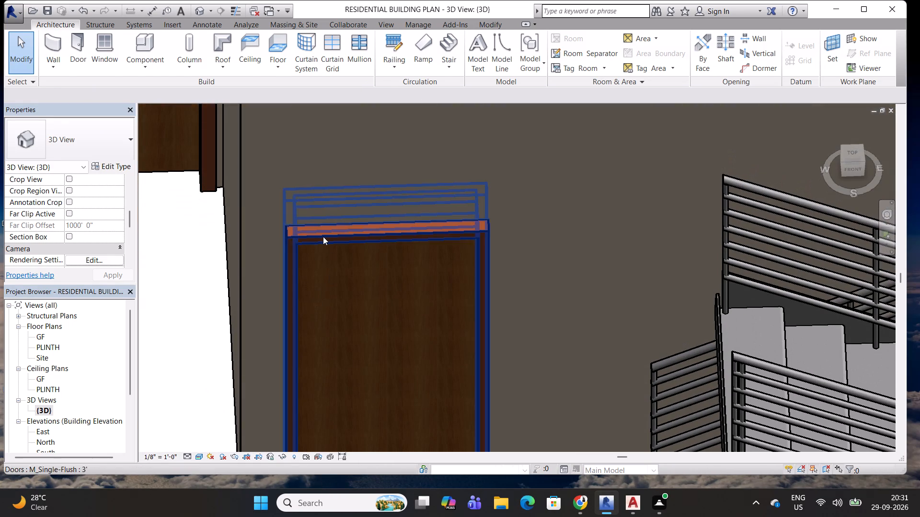
left_click(323, 236)
left_click(113, 160)
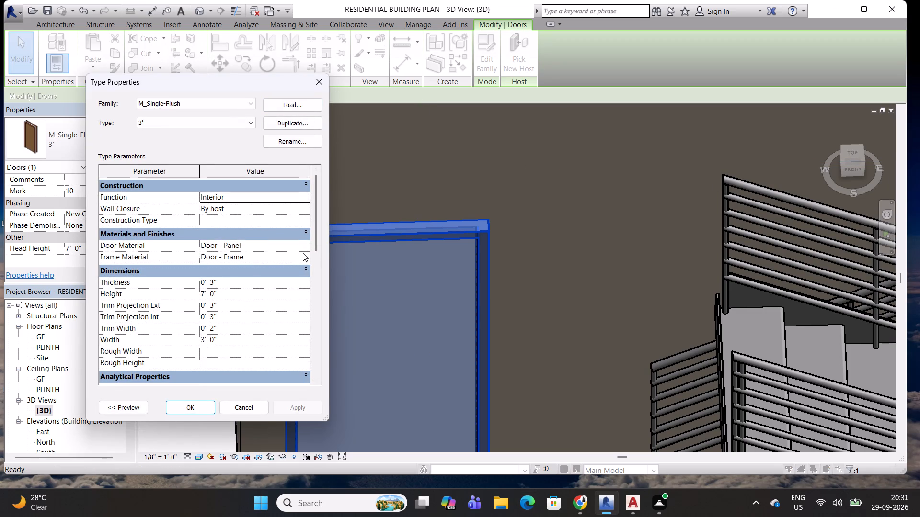
left_click(309, 207)
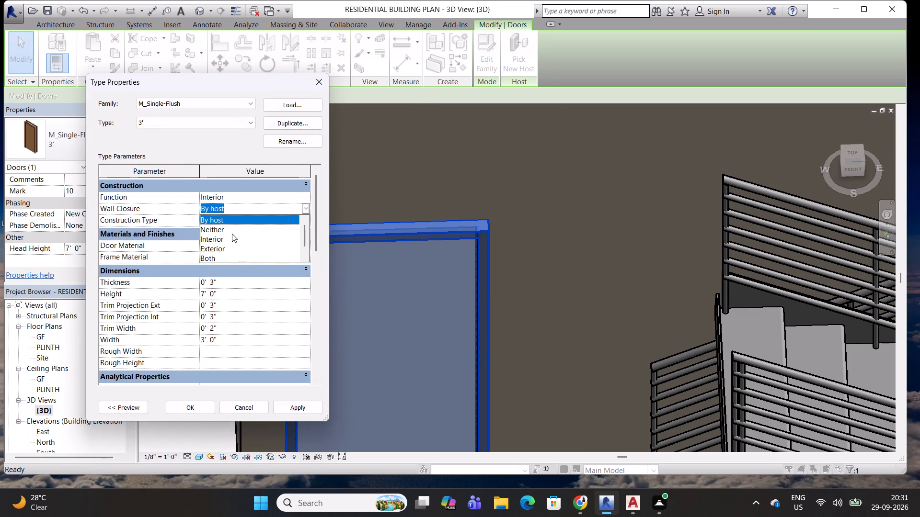
left_click(224, 238)
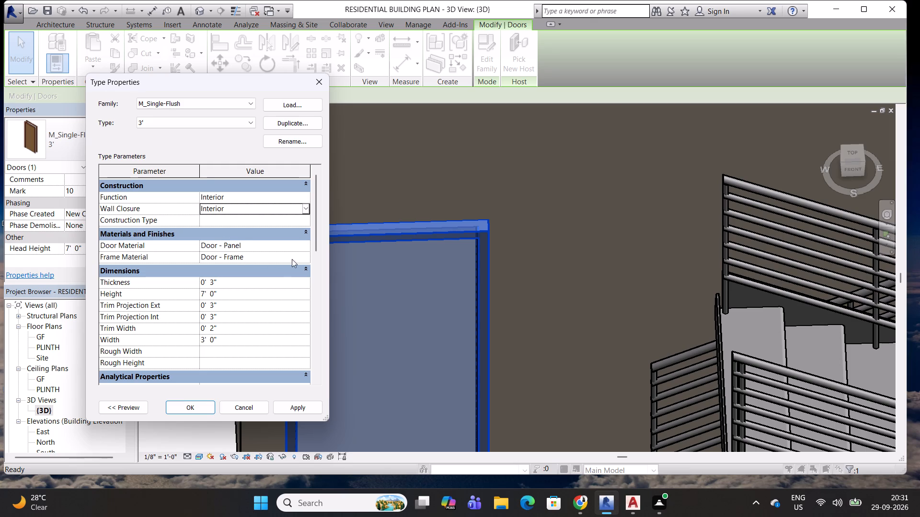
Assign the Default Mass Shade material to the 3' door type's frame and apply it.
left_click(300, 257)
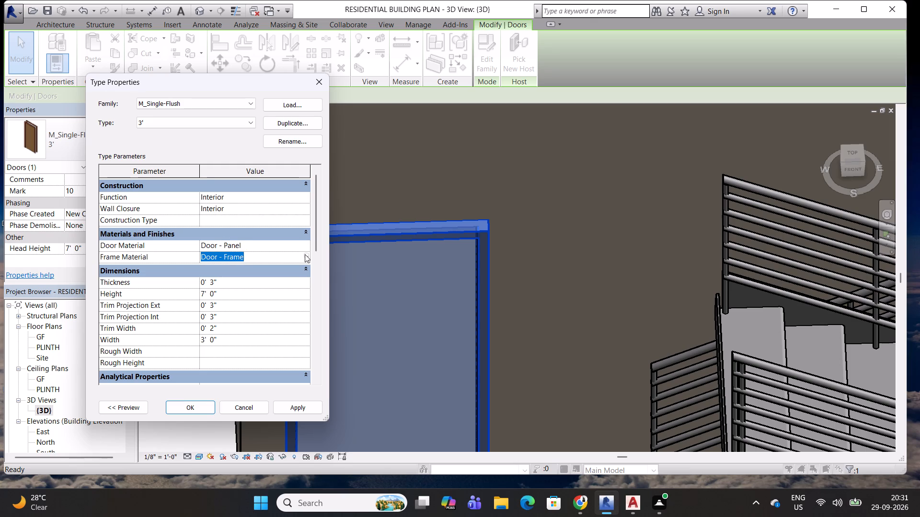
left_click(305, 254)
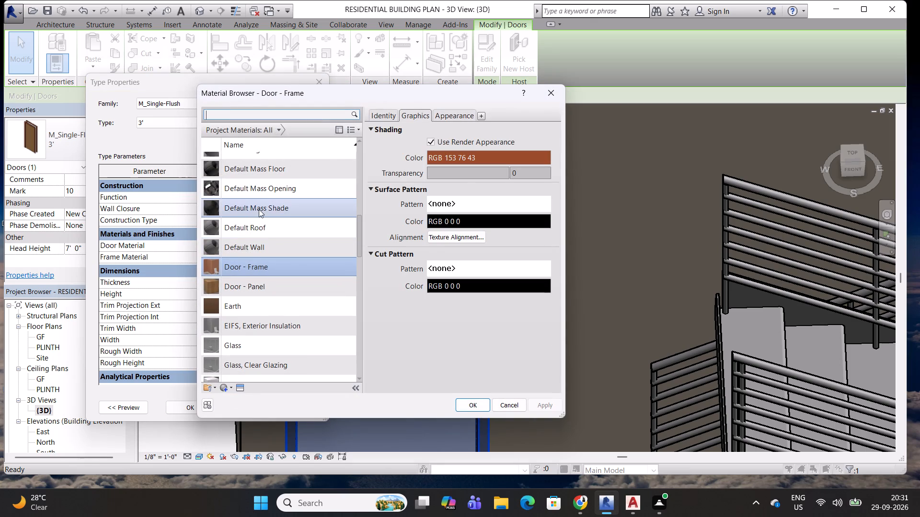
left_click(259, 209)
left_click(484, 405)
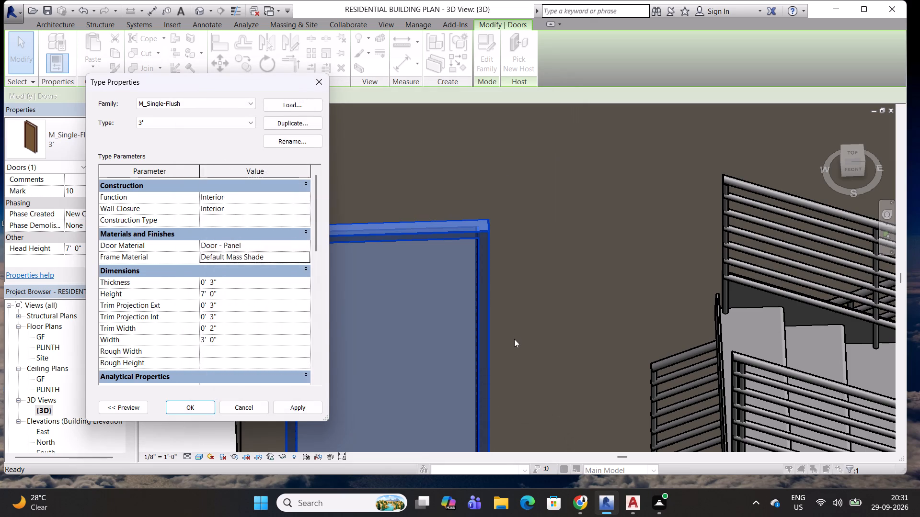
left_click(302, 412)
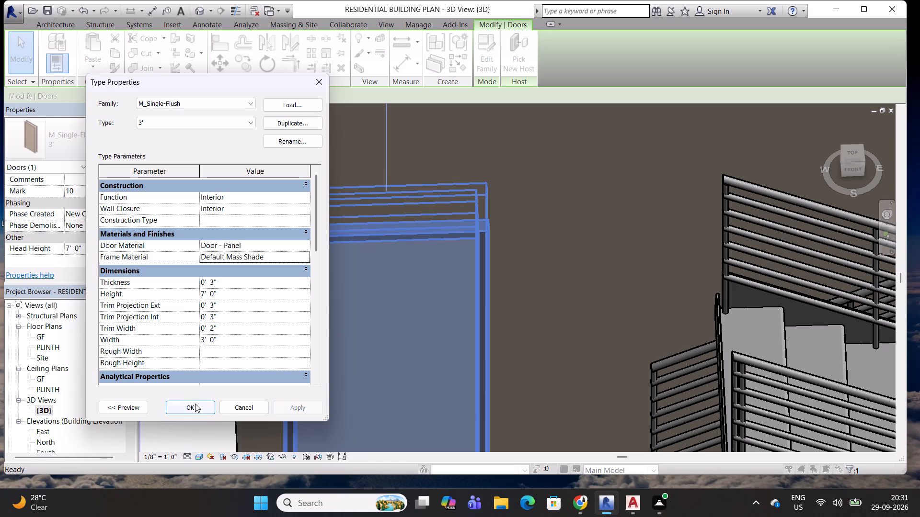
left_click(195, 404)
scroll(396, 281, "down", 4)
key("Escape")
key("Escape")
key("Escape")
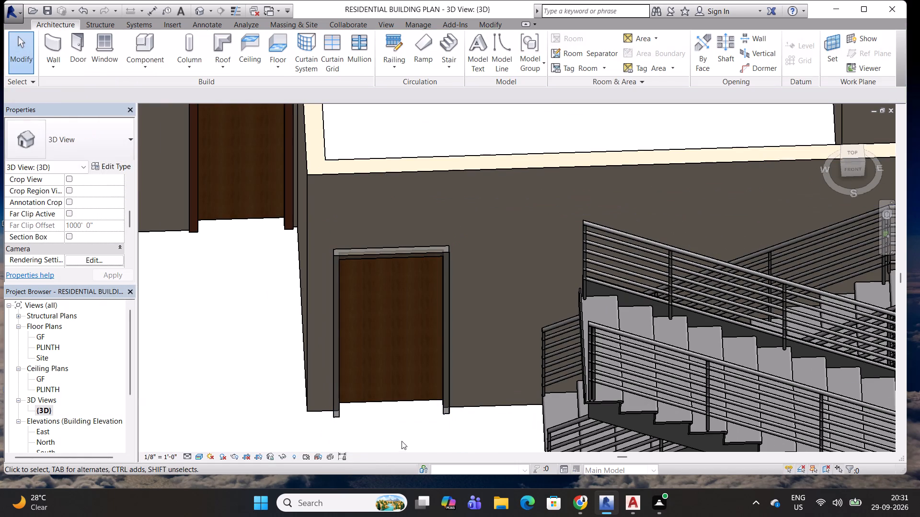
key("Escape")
Examine the frame finish of the door beside the staircase up close and from several angles.
scroll(415, 421, "up", 1)
middle_click_drag(431, 384, 437, 319, "shift")
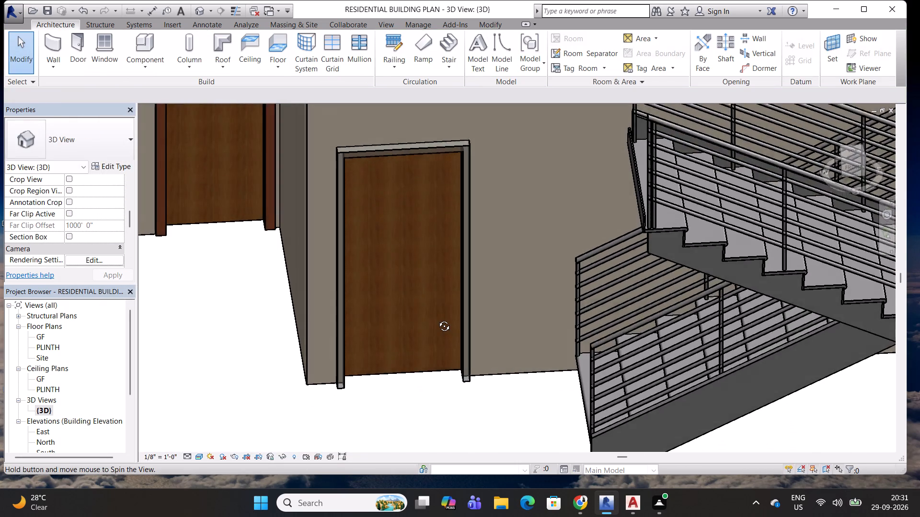
middle_click_drag(437, 319, 437, 321, "shift")
scroll(389, 160, "up", 3)
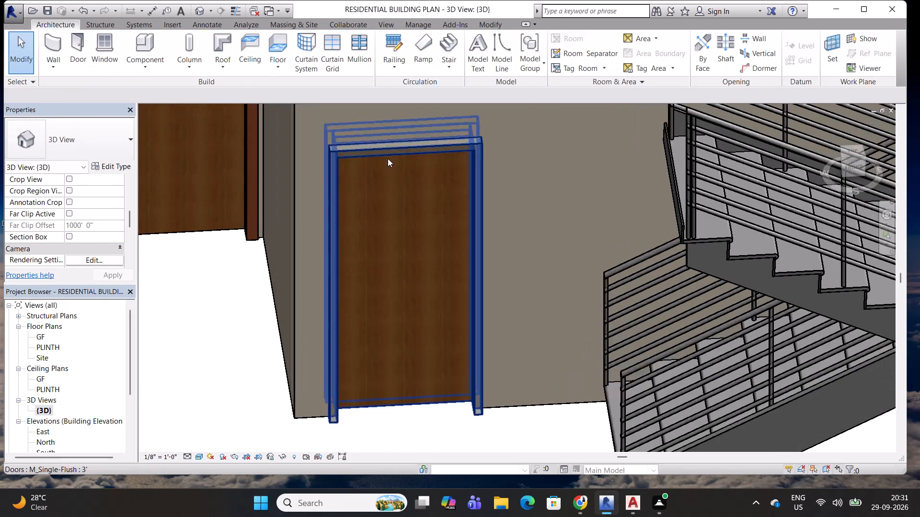
scroll(388, 158, "up", 2)
middle_click_drag(395, 203, 383, 123, "shift")
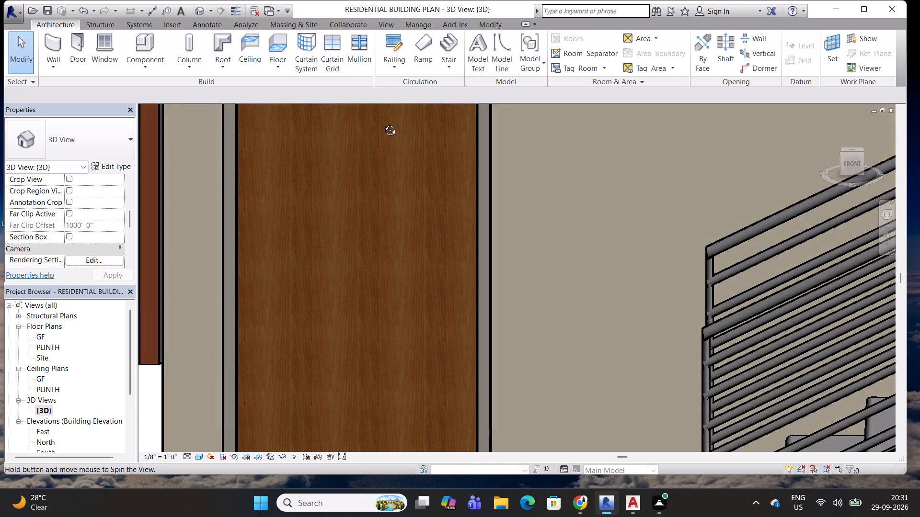
middle_click_drag(383, 123, 357, 205, "shift")
left_click(385, 202)
key("Escape")
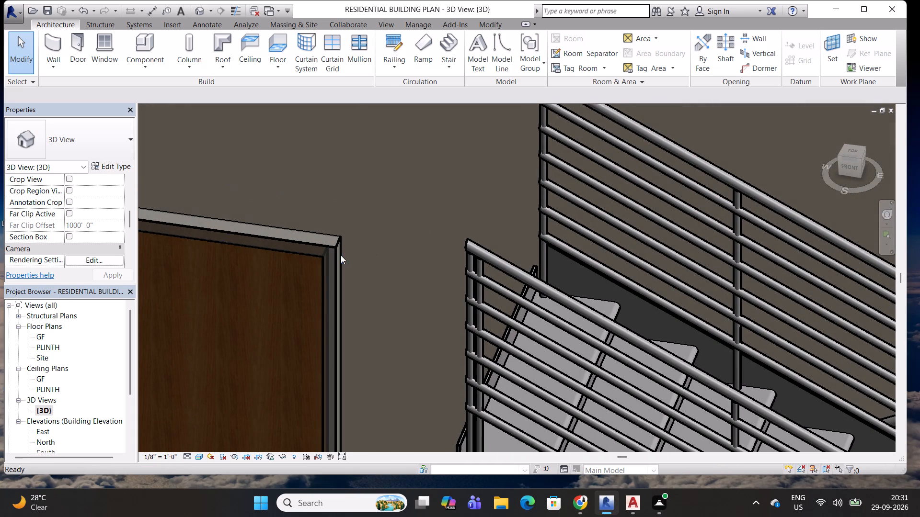
Assign the Door - Panel material to the 3' door type's frame and apply it.
left_click(333, 249)
middle_click_drag(363, 249, 385, 245)
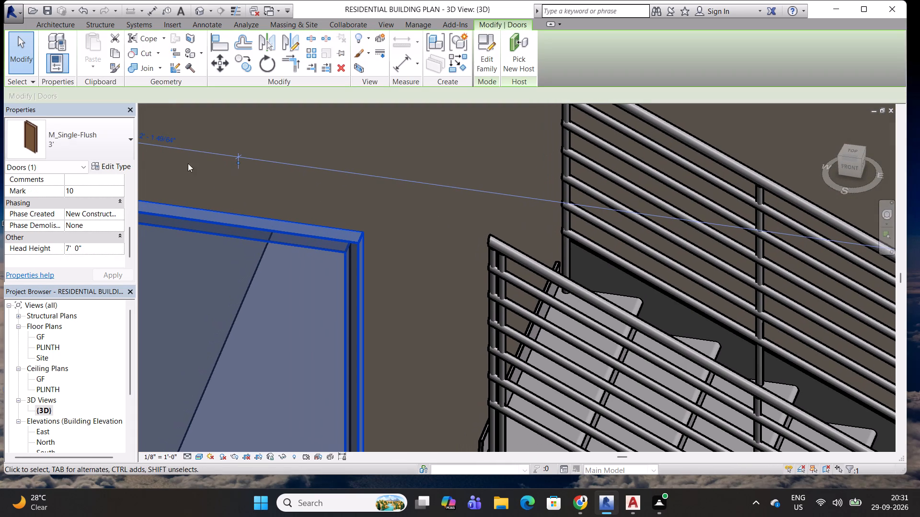
left_click(102, 168)
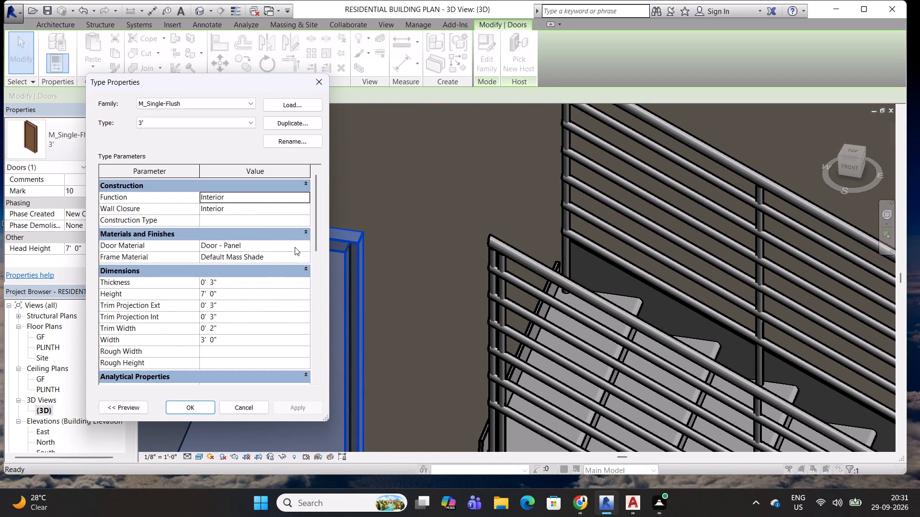
left_click(305, 256)
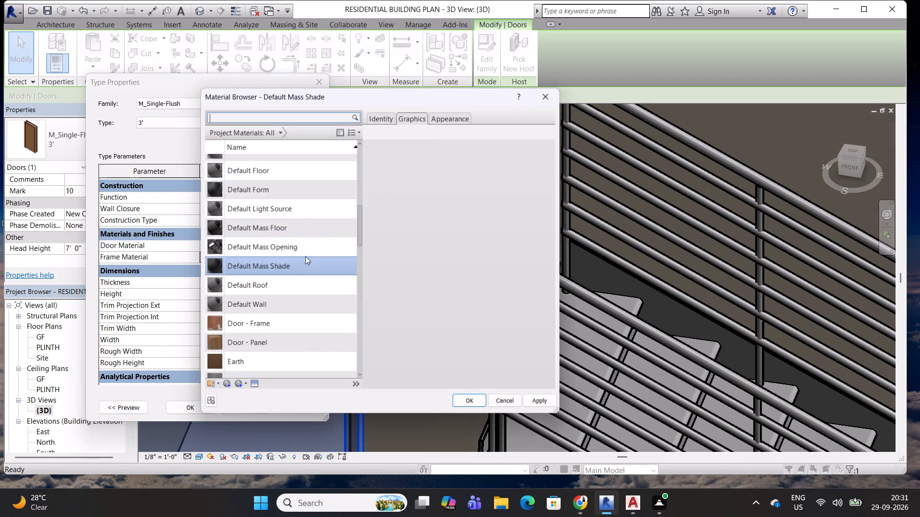
left_click(245, 347)
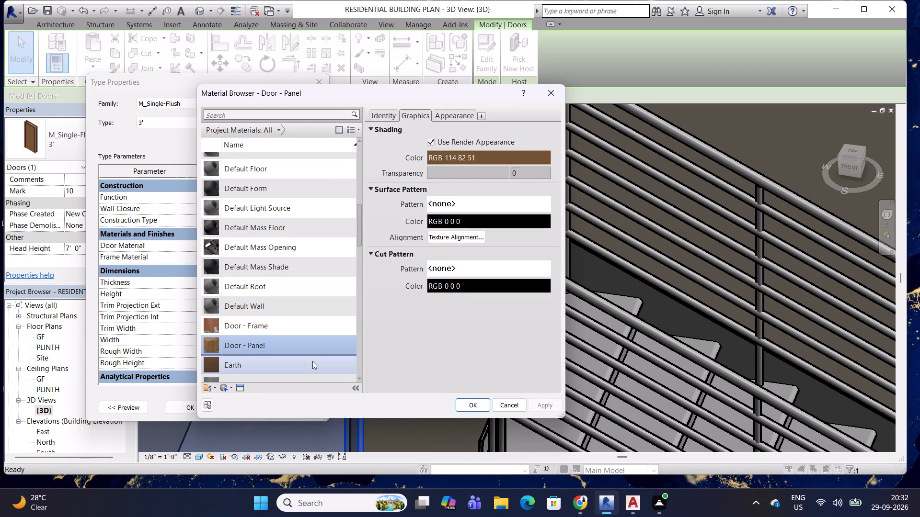
left_click(473, 403)
left_click(294, 406)
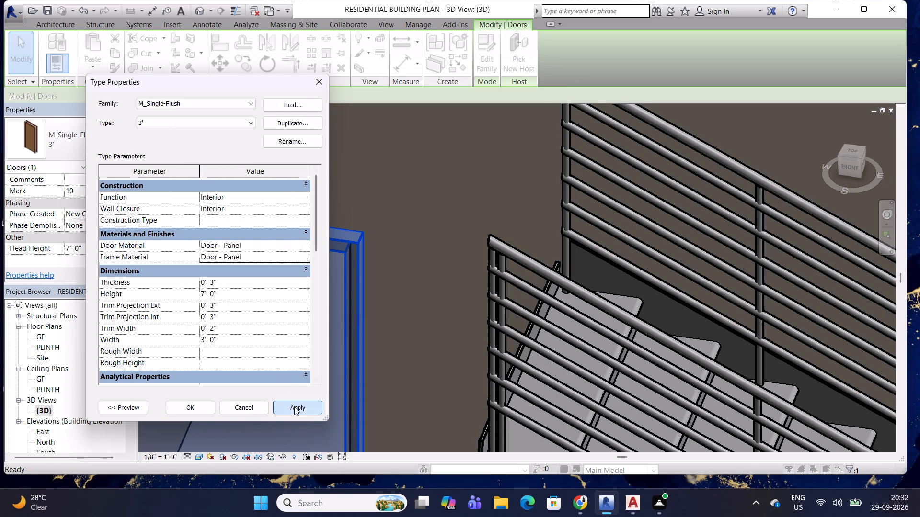
left_click(192, 407)
key("Escape")
key("Escape")
key("Escape")
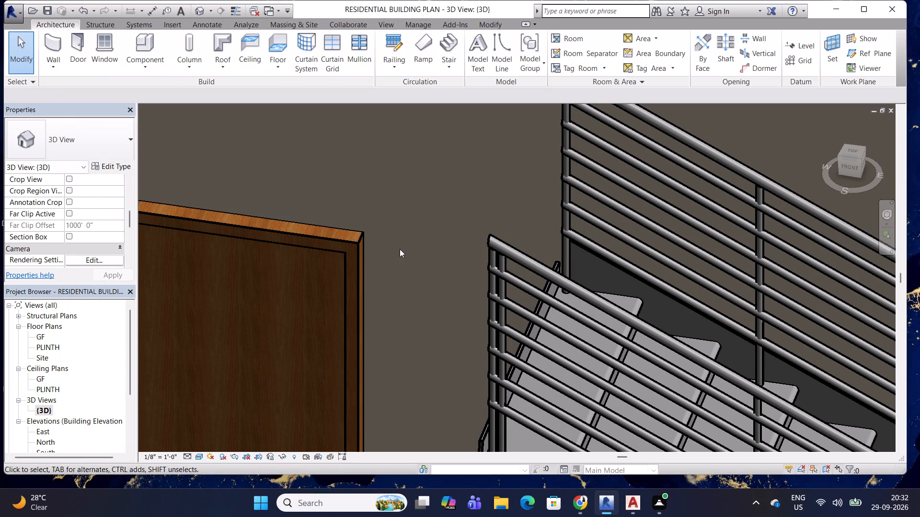
key("Escape")
Inspect the door beside the staircase and review its type's function, manufacturer, model and keynote options.
middle_click_drag(390, 276, 483, 282, "shift")
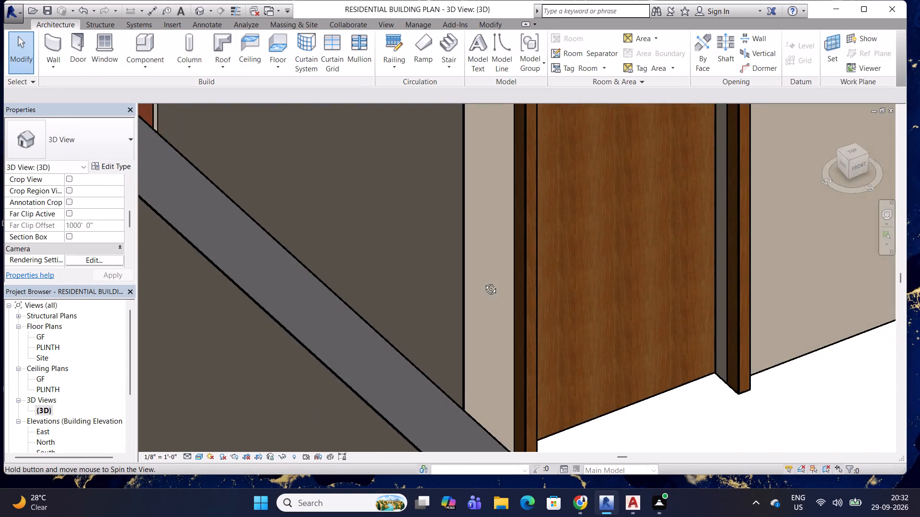
middle_click_drag(483, 282, 405, 248, "shift")
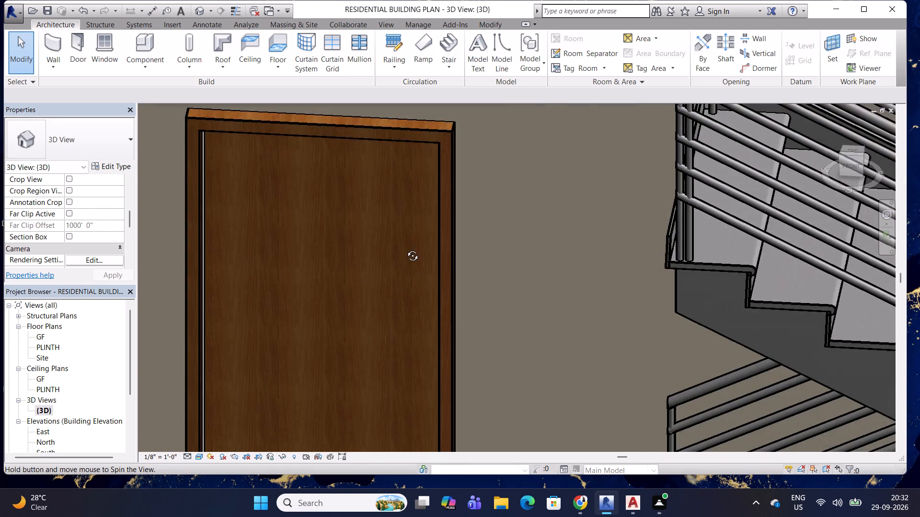
middle_click_drag(405, 248, 399, 259, "shift")
left_click(370, 226)
left_click(370, 175)
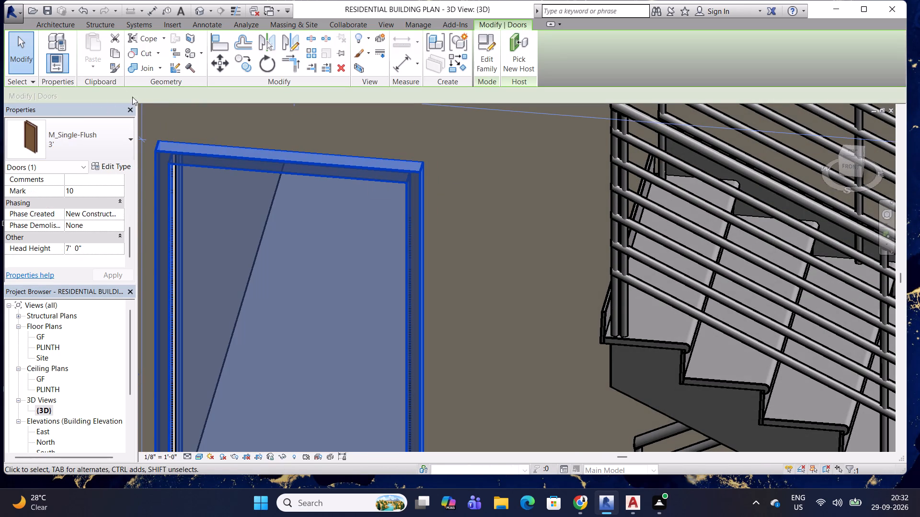
left_click(103, 166)
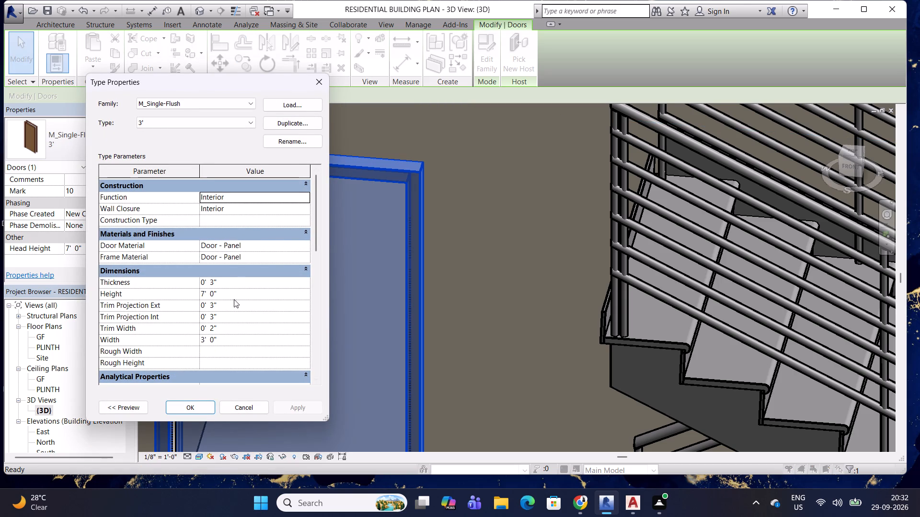
left_click(306, 196)
left_click(306, 196)
scroll(219, 357, "down", 4)
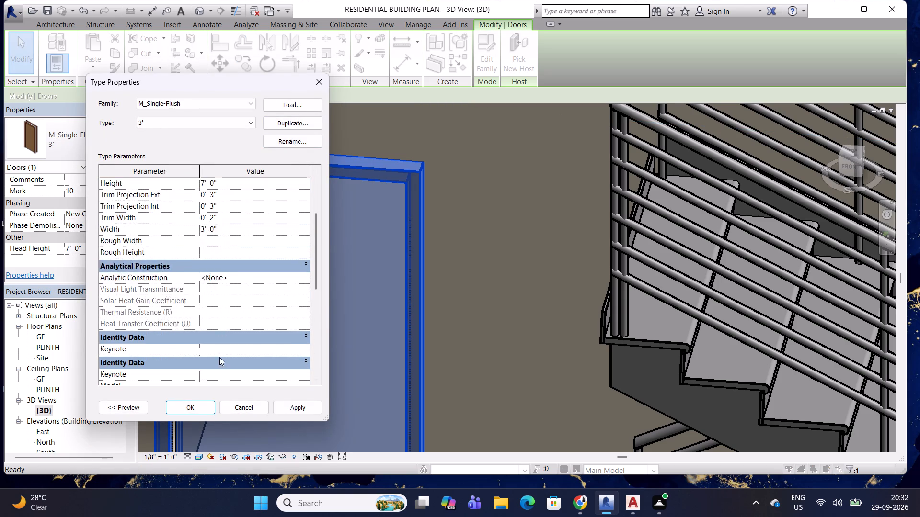
scroll(219, 357, "down", 1)
left_click(307, 337)
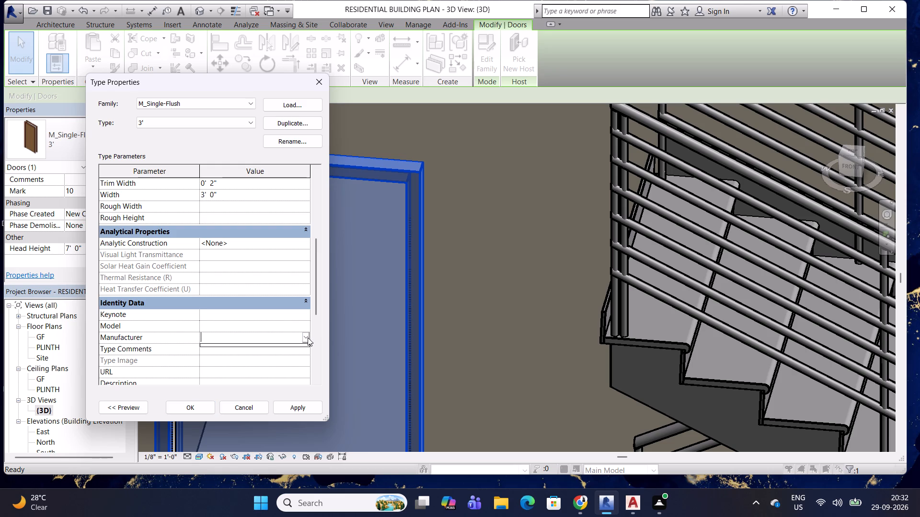
left_click(308, 337)
left_click(302, 325)
left_click(302, 325)
left_click(302, 311)
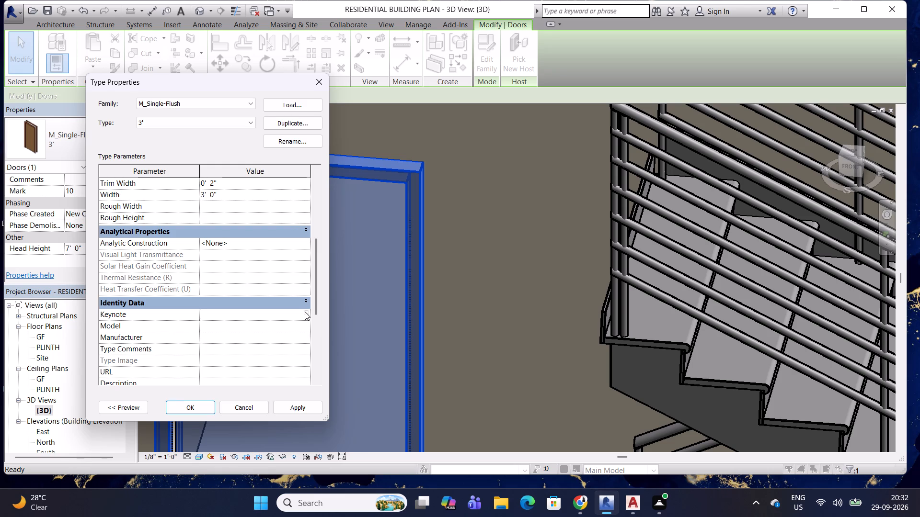
left_click(305, 312)
left_click(551, 169)
Show the 3' door type's preview and examine its back elevation.
left_click(137, 404)
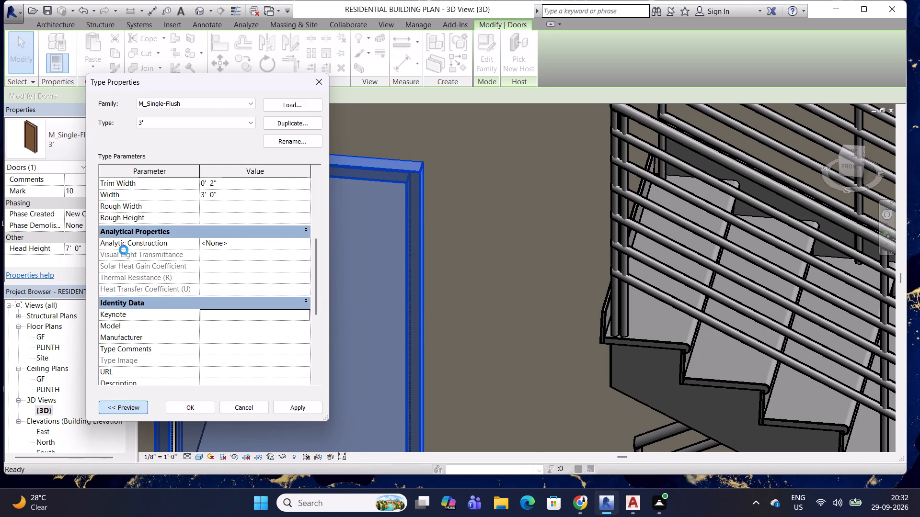
scroll(94, 264, "up", 9)
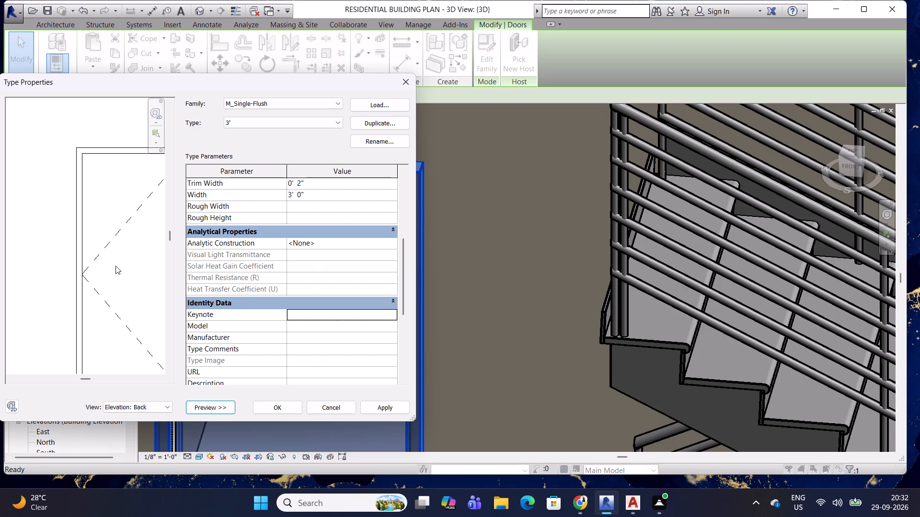
middle_click_drag(116, 266, 92, 259)
middle_click_drag(101, 285, 100, 266, "shift")
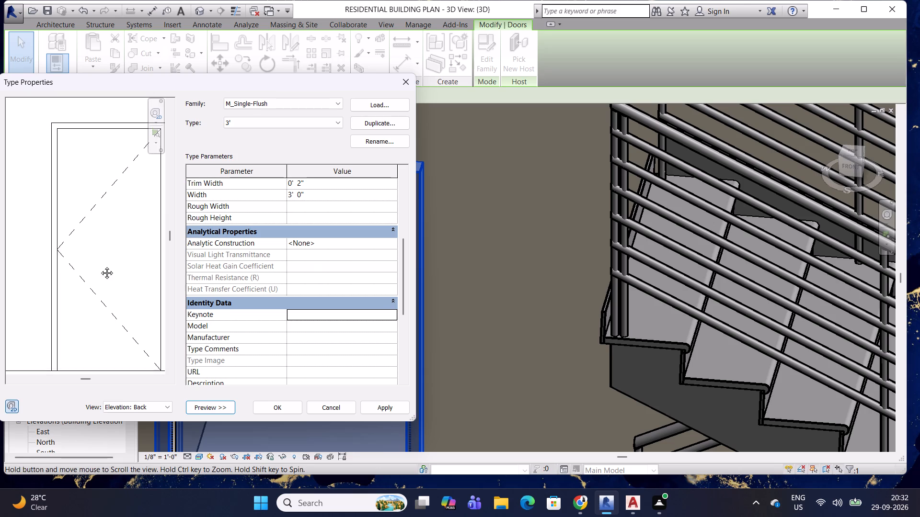
middle_click_drag(100, 266, 77, 276, "shift")
middle_click_drag(84, 276, 110, 265)
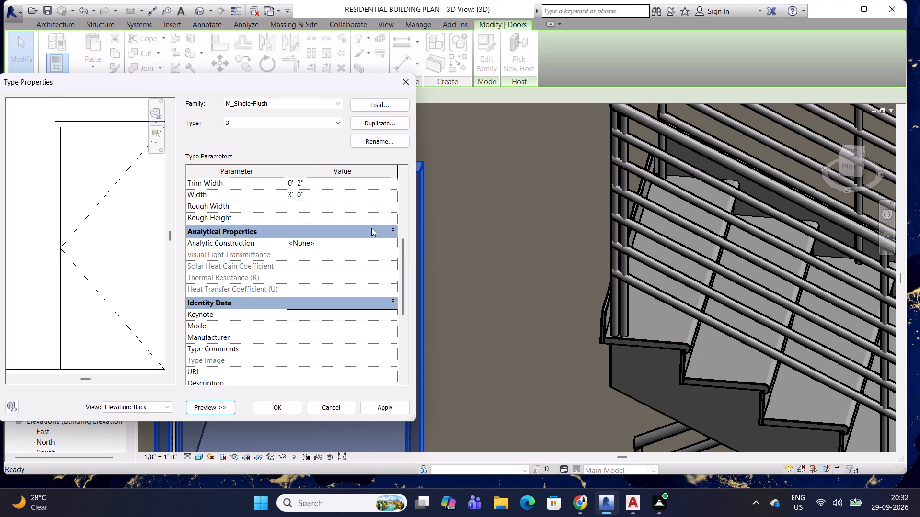
Review the 3' door type's analytic construction options and identity data, then close its type properties without changing them.
left_click(395, 244)
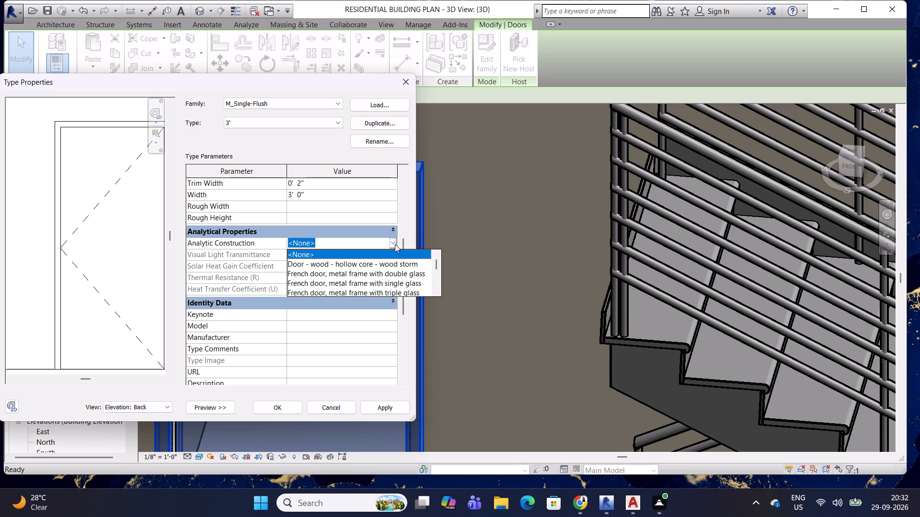
scroll(364, 283, "down", 3)
scroll(364, 283, "up", 1)
scroll(364, 283, "down", 3)
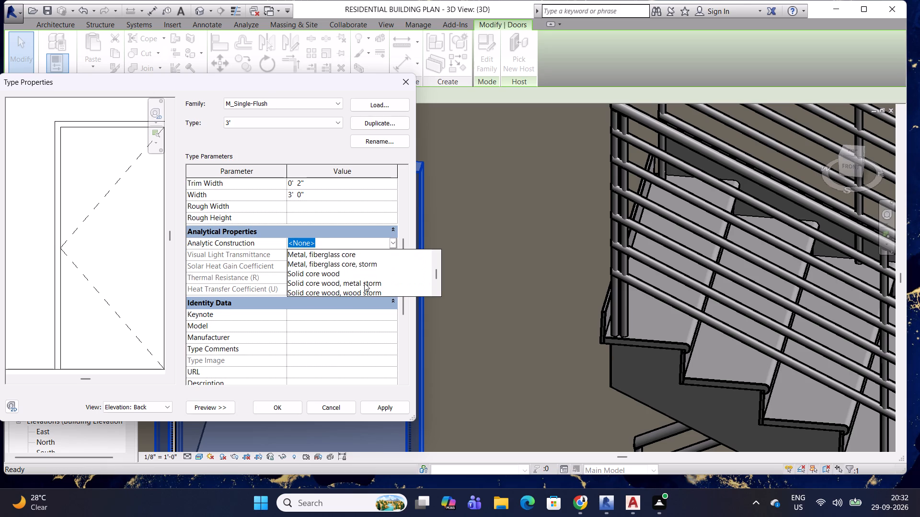
scroll(364, 283, "down", 6)
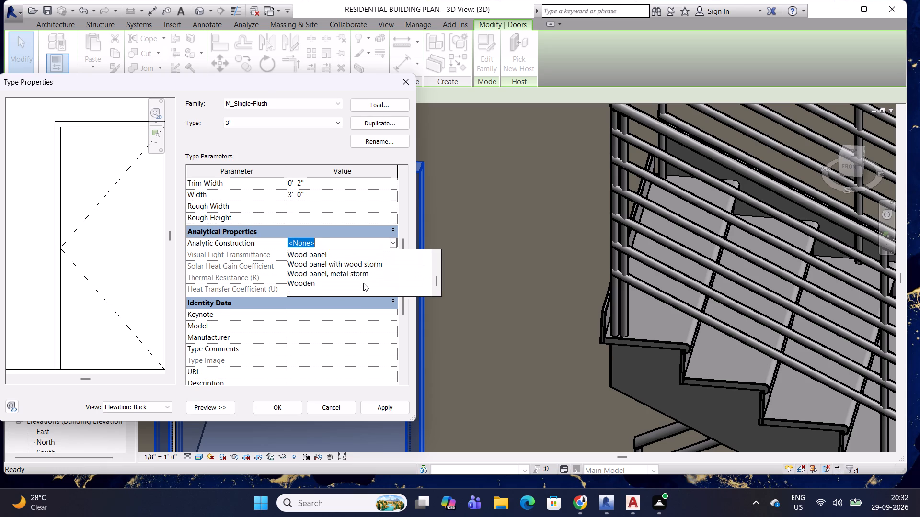
scroll(363, 283, "down", 4)
scroll(363, 283, "up", 2)
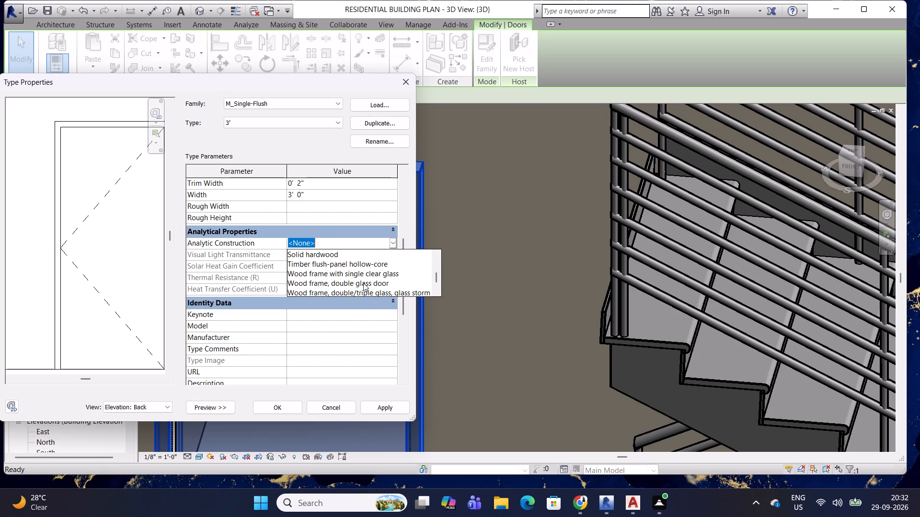
scroll(363, 283, "down", 1)
key("Escape")
scroll(325, 371, "down", 2)
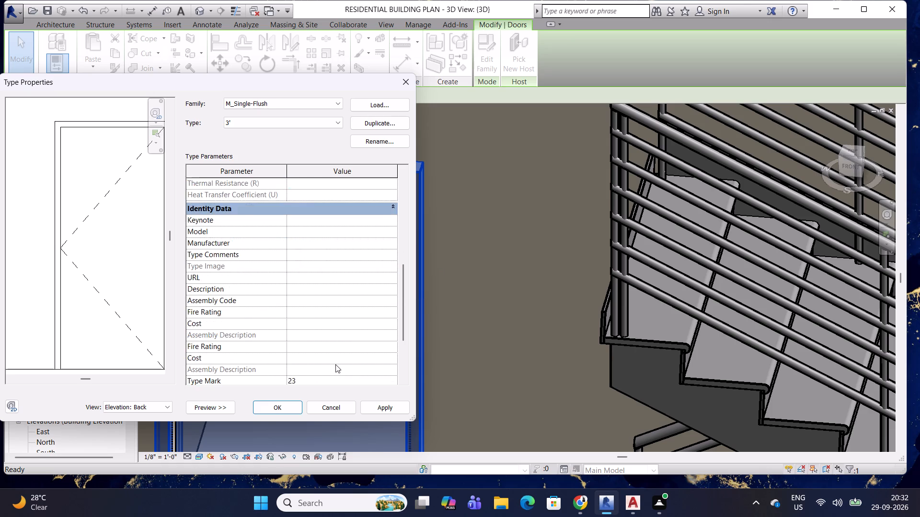
scroll(335, 364, "down", 3)
key("Escape")
key("Escape")
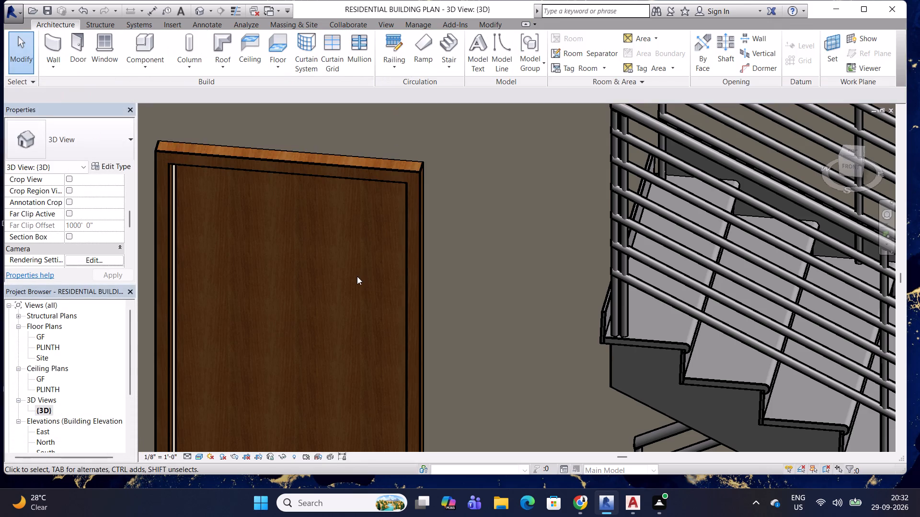
Switch to the PLINTH floor plan and save the project.
scroll(357, 276, "down", 8)
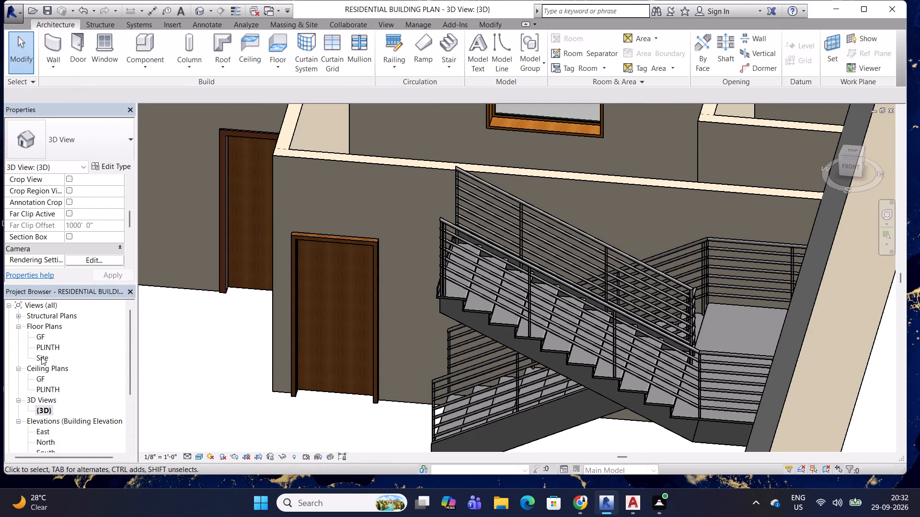
double_click(43, 346)
scroll(382, 301, "down", 3)
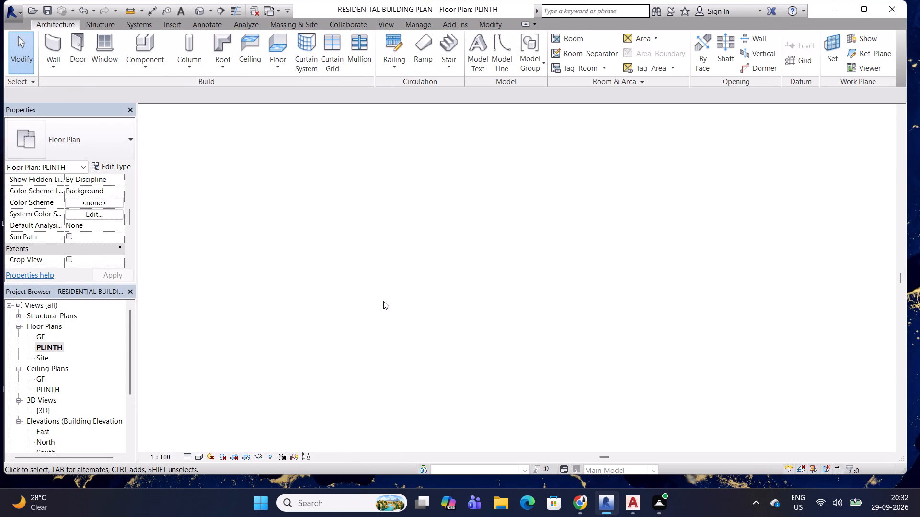
scroll(383, 301, "down", 10)
middle_click_drag(424, 336, 409, 301)
scroll(390, 322, "up", 4)
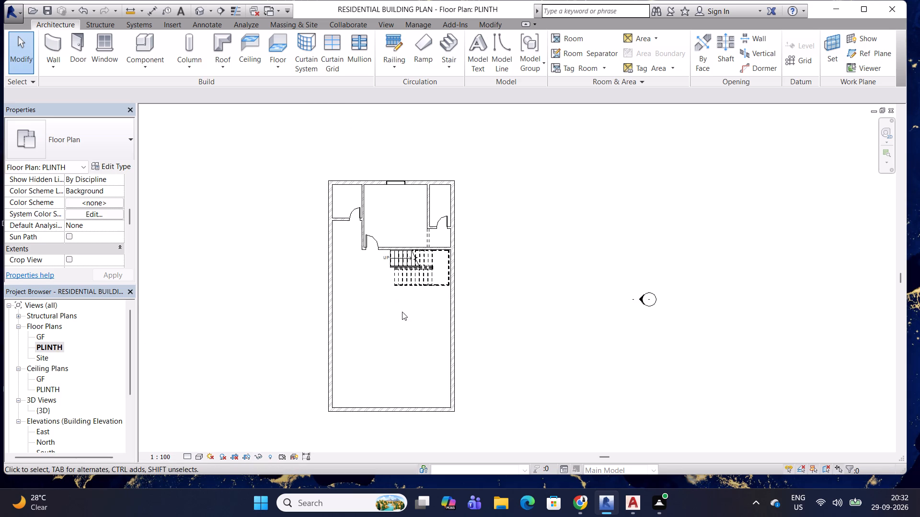
middle_click_drag(402, 312, 394, 303)
key("ctrl+s")
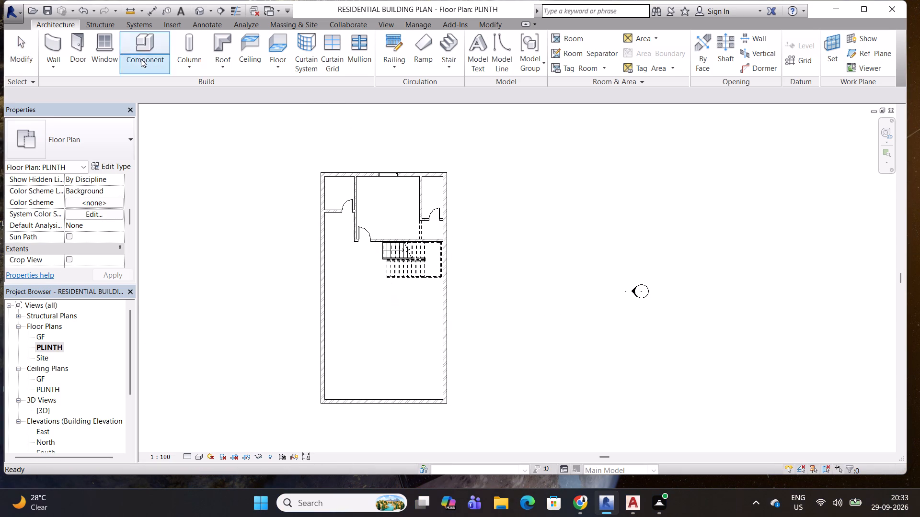
Place two mirrored 3' M_Single-Flush doors side by side in the front wall, the first 3'-6" from the east wall and the second 3'-0" from it.
left_click(77, 38)
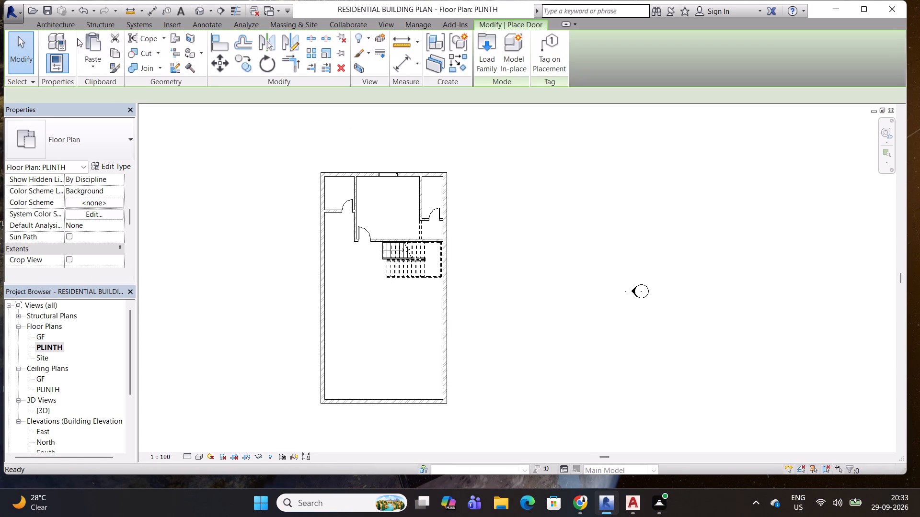
scroll(406, 395, "up", 7)
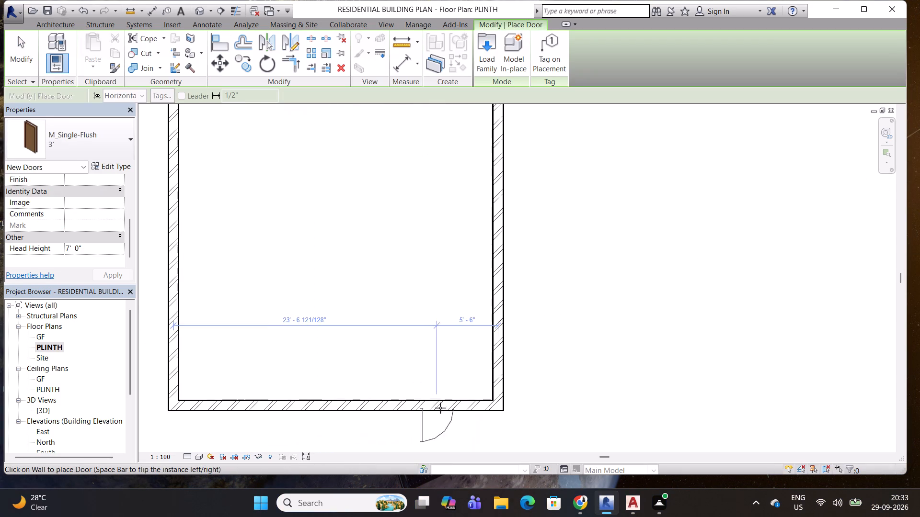
left_click(459, 400)
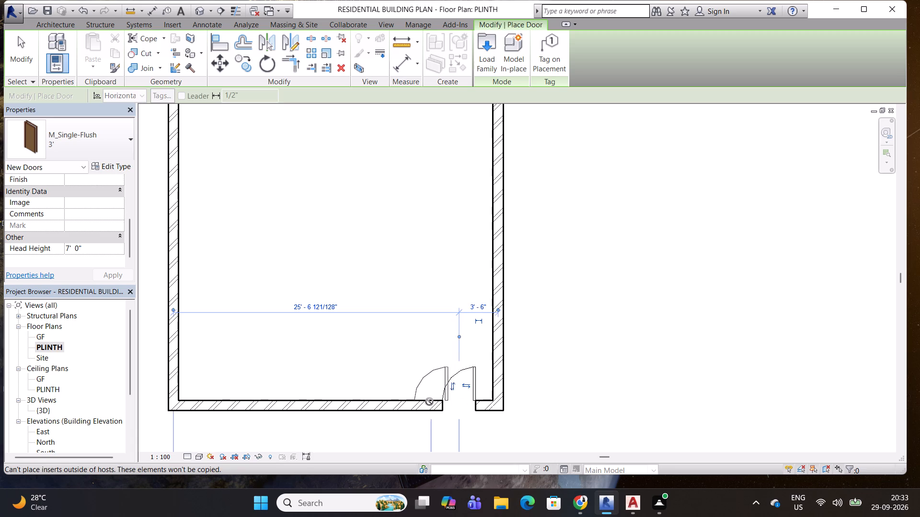
key("space")
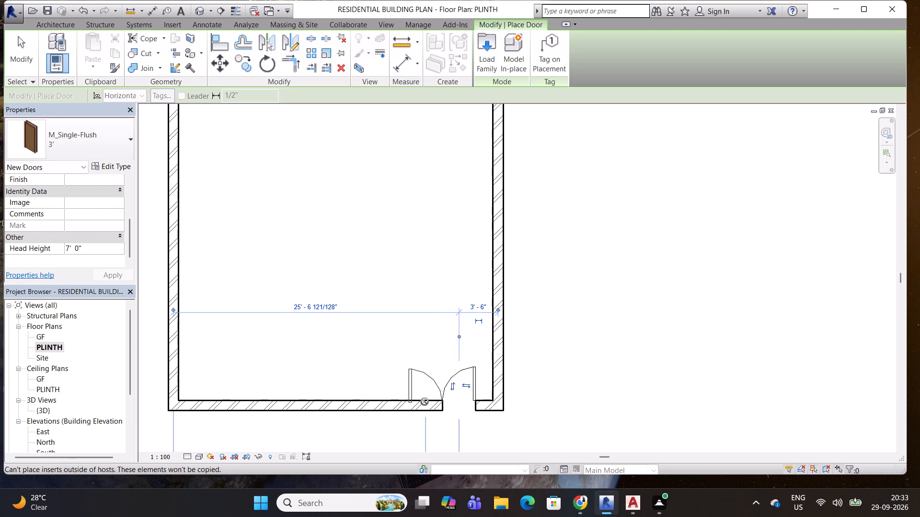
left_click(425, 402)
scroll(441, 390, "up", 9)
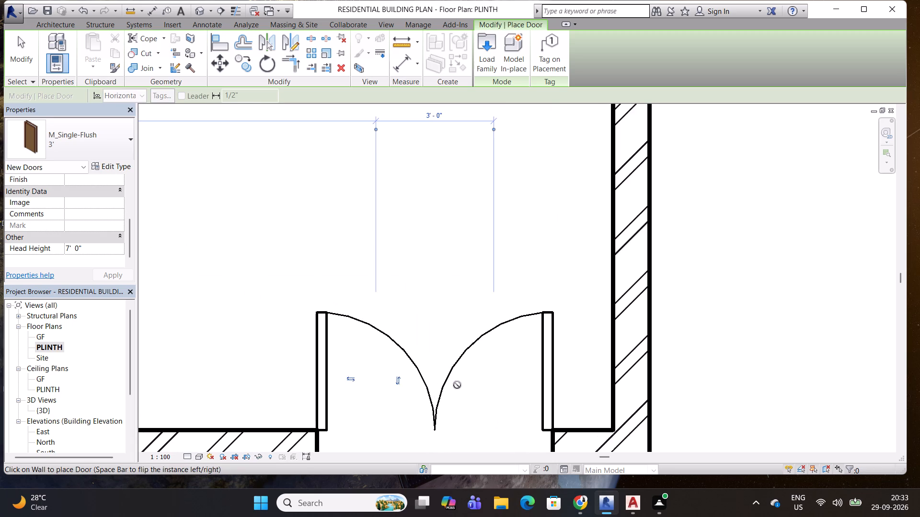
scroll(442, 412, "up", 4)
scroll(438, 369, "down", 5)
key("Escape")
key("Escape")
key("Escape")
key("Escape")
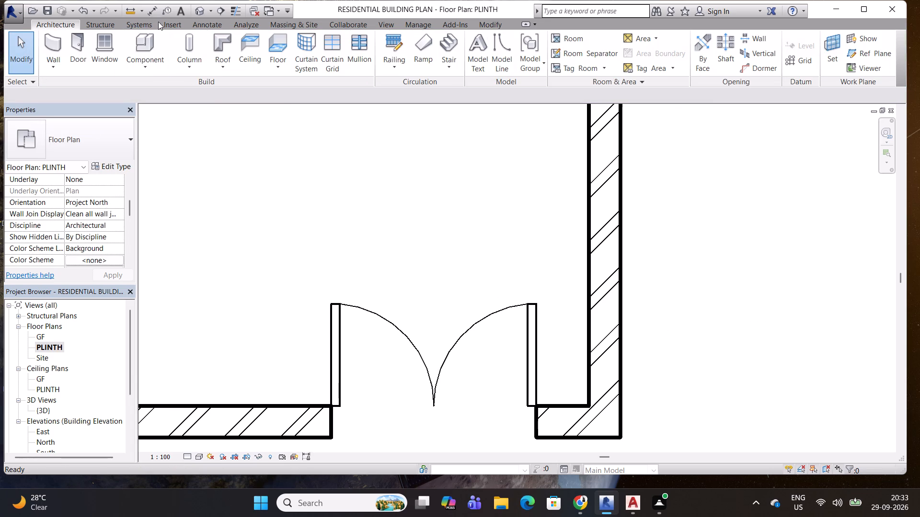
Examine the new pair of doors in the front wall in the 3D view.
left_click(194, 12)
scroll(375, 248, "down", 5)
scroll(427, 254, "down", 7)
middle_click_drag(454, 367, 471, 300, "shift")
scroll(471, 299, "up", 10)
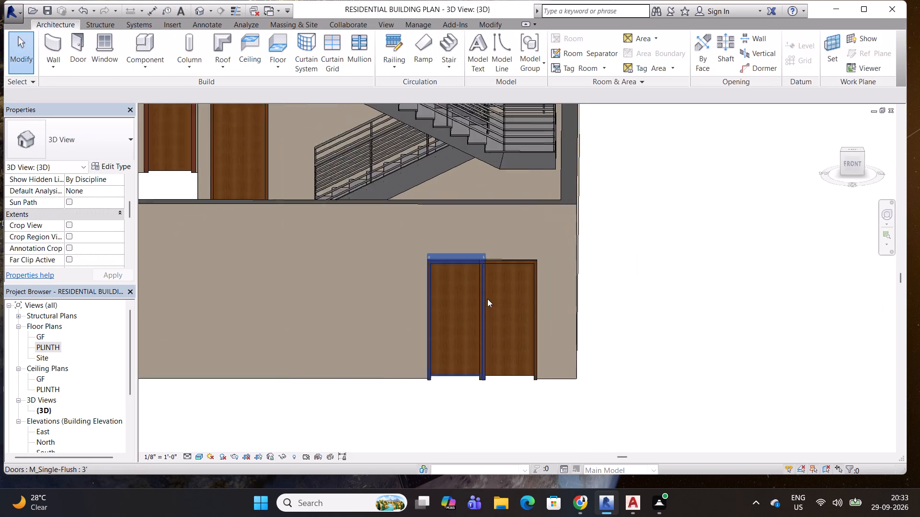
scroll(487, 299, "up", 1)
scroll(488, 301, "down", 10)
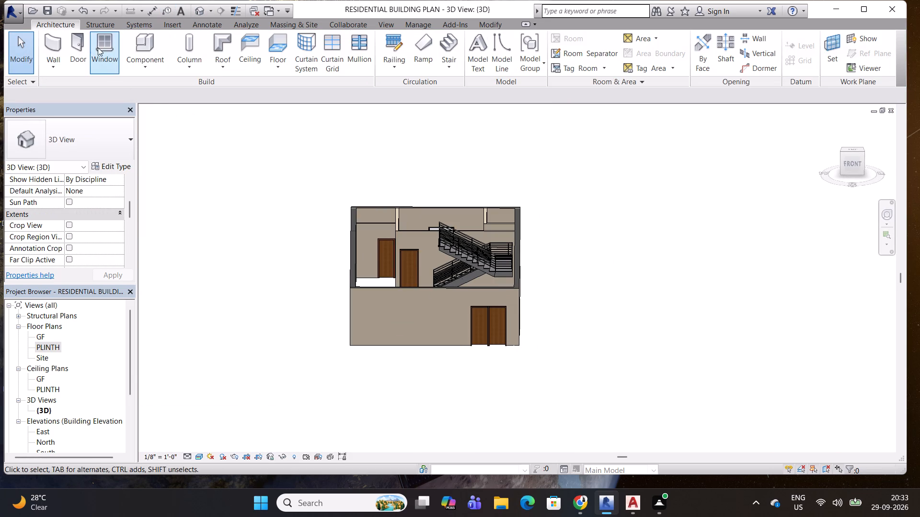
Return to the PLINTH floor plan and save the project.
double_click(44, 342)
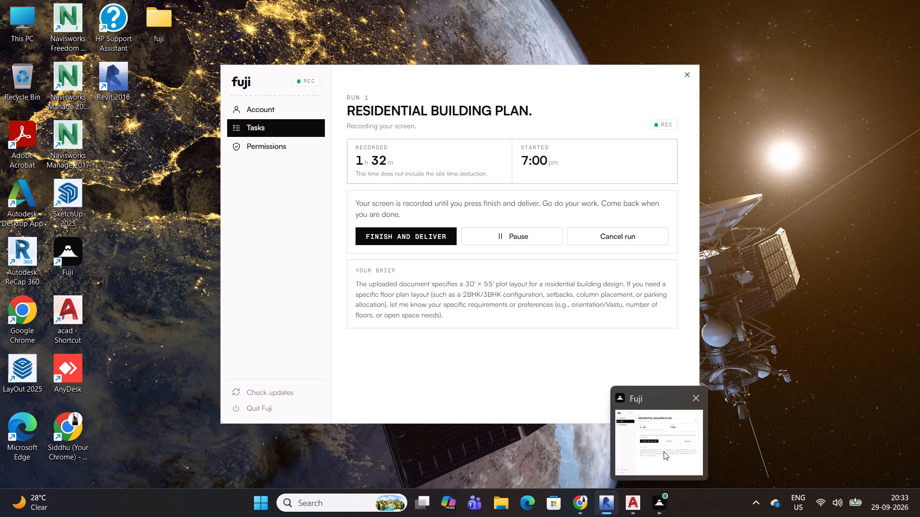
scroll(412, 278, "down", 9)
scroll(474, 277, "down", 4)
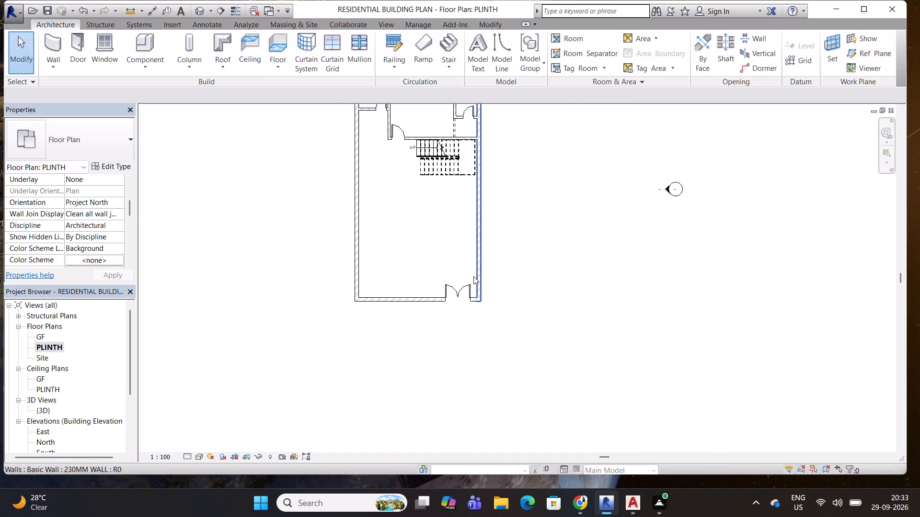
scroll(473, 276, "down", 5)
middle_click_drag(460, 229, 464, 299)
key("Escape")
key("Escape")
key("ctrl+s")
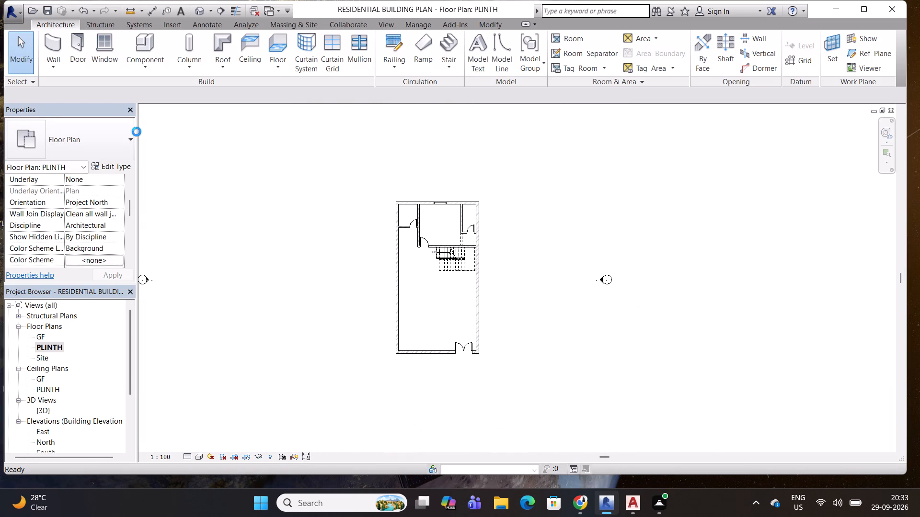
Place a 4'6"X4' M_Fixed window in the east wall beside the staircase, 4'-6" from the partition wall behind the stairs.
left_click(107, 50)
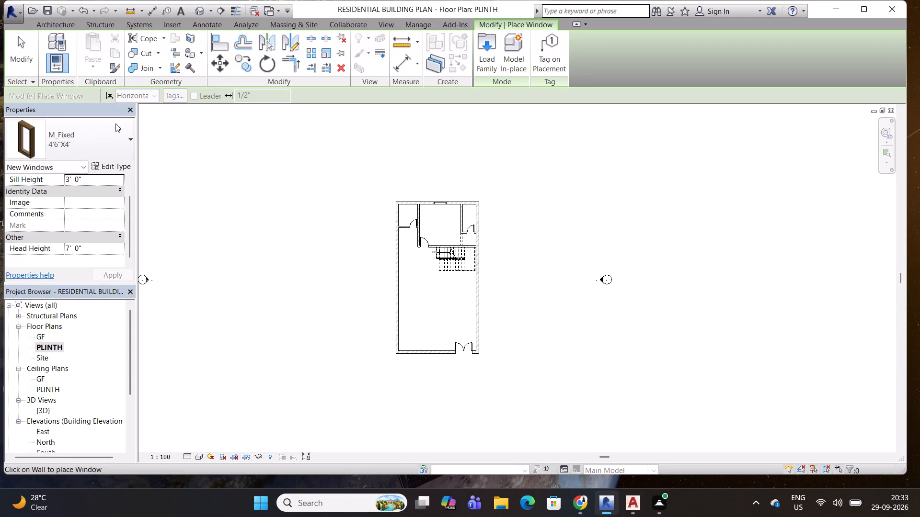
left_click(34, 135)
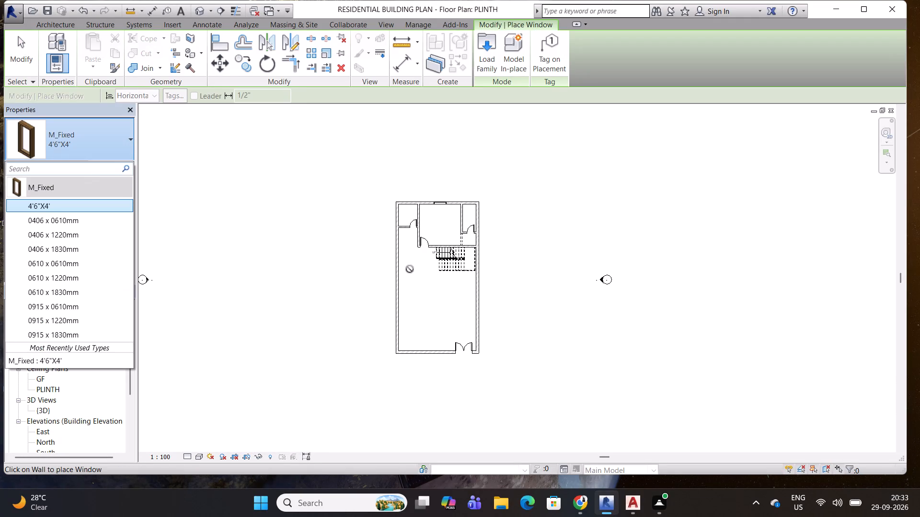
scroll(408, 283, "up", 3)
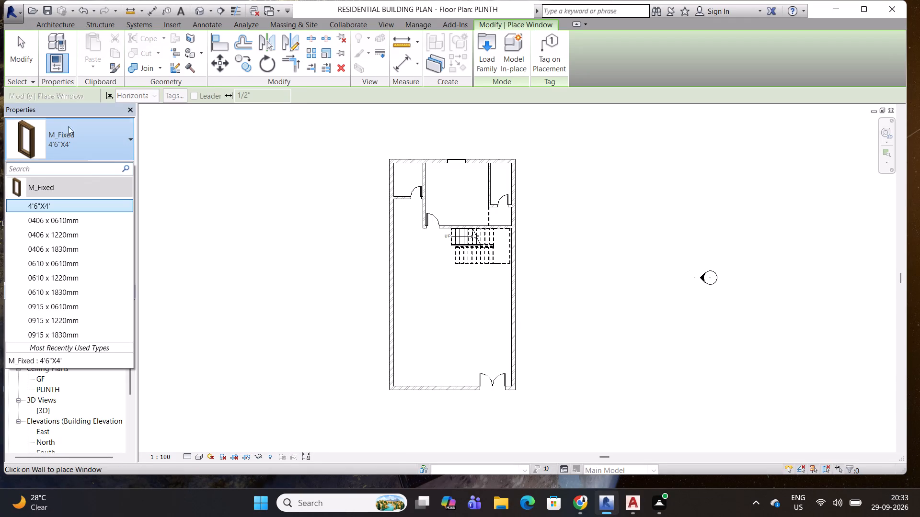
left_click(52, 204)
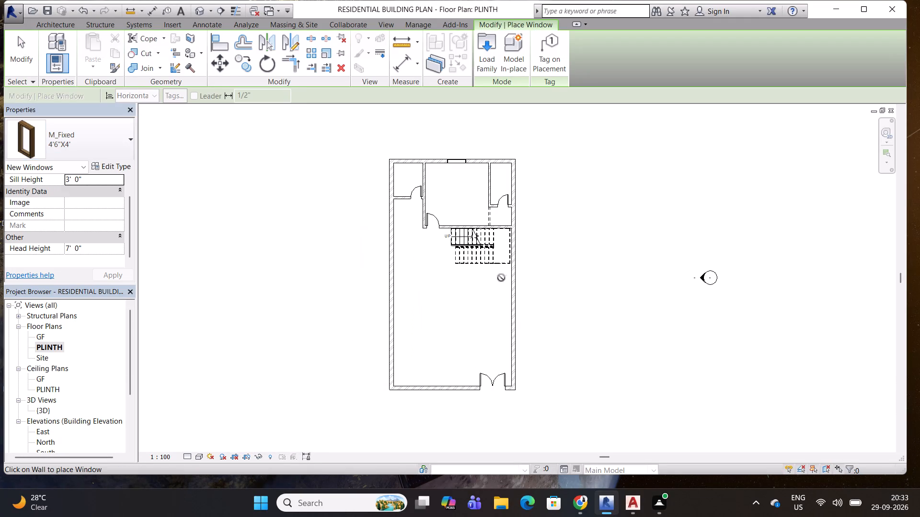
scroll(518, 281, "up", 4)
scroll(518, 220, "up", 4)
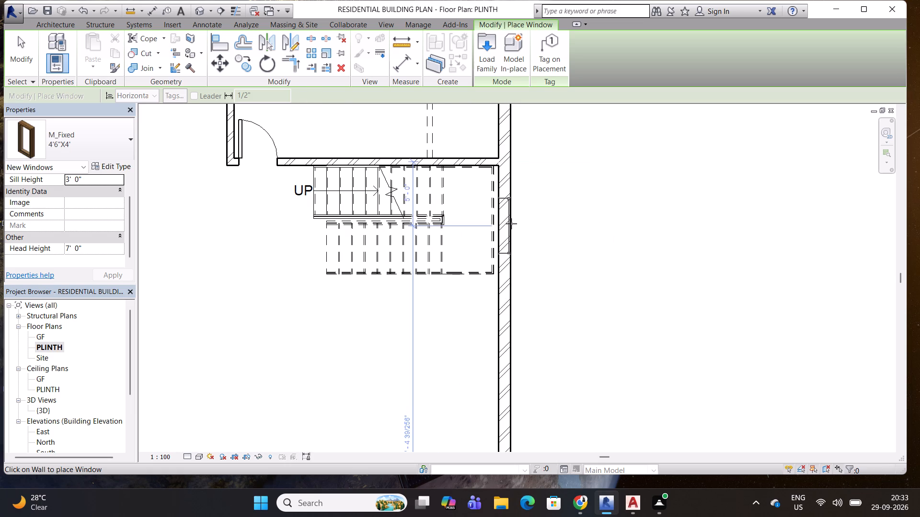
left_click(512, 222)
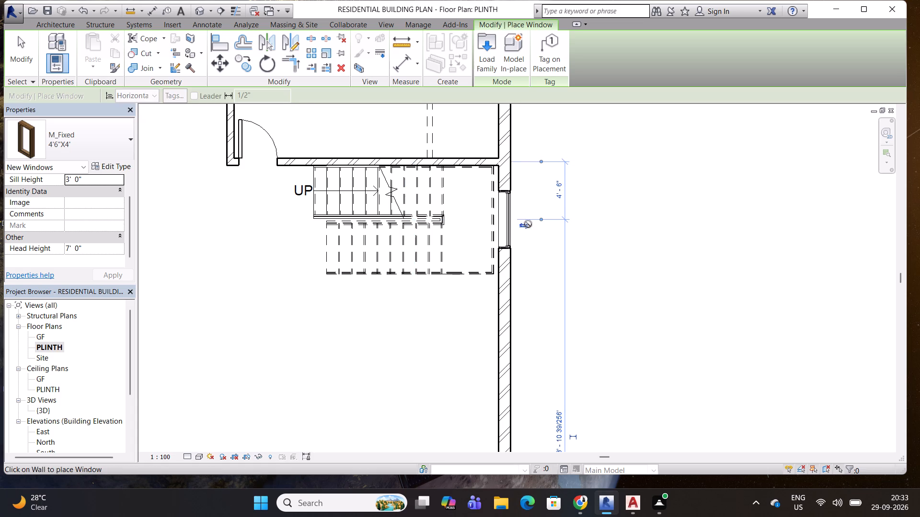
scroll(530, 226, "down", 9)
middle_click_drag(540, 190, 535, 246)
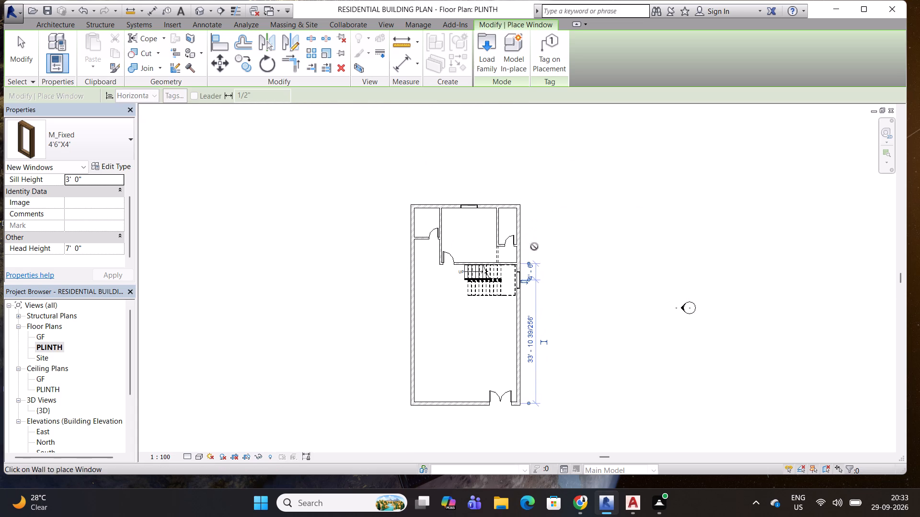
scroll(463, 213, "up", 4)
scroll(519, 191, "down", 4)
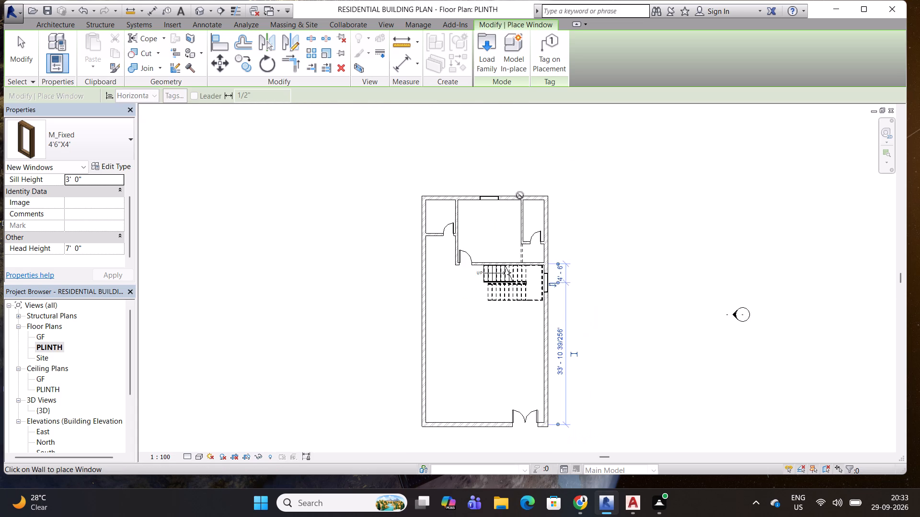
scroll(435, 311, "up", 2)
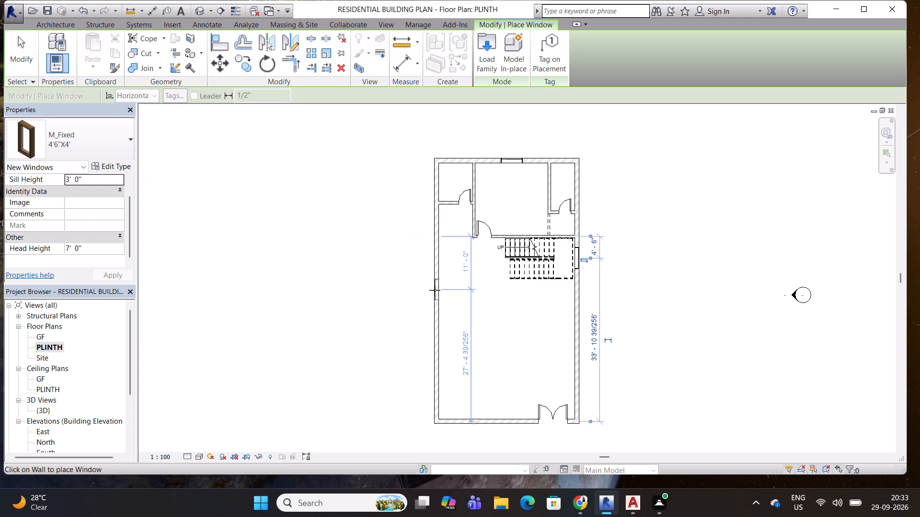
middle_click_drag(494, 327, 438, 278)
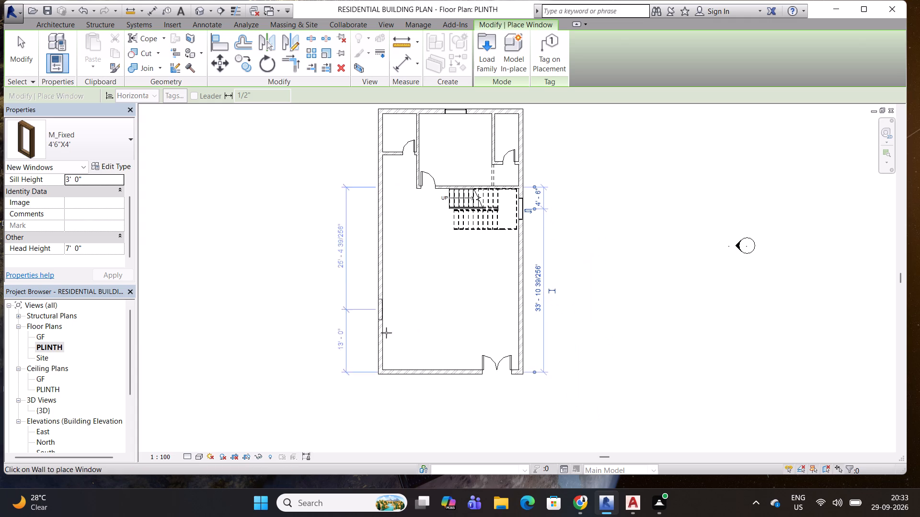
key("Escape")
key("Escape")
key("Escape")
key("Escape")
key("Escape")
Draw 115 MM WALL partitions from the front wall's midpoint, 11' inward and across to the west wall, enclosing a corner room.
left_click(56, 46)
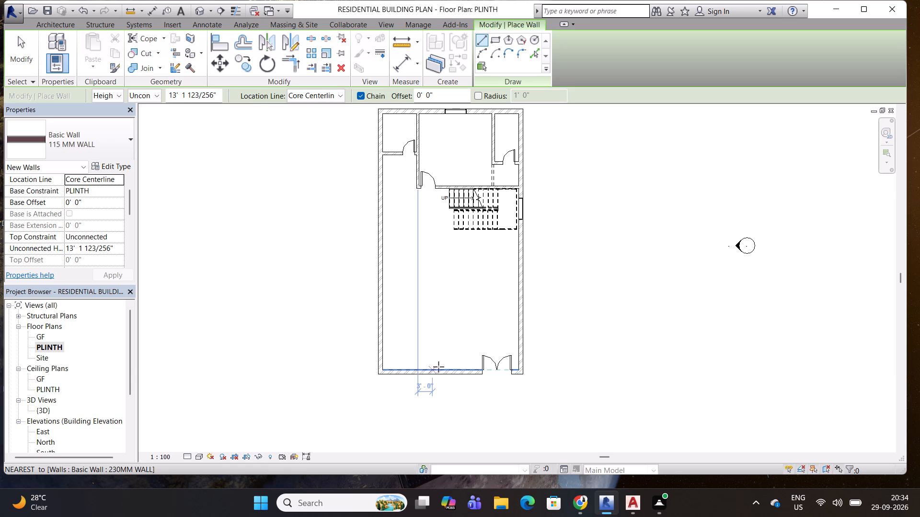
scroll(450, 366, "up", 3)
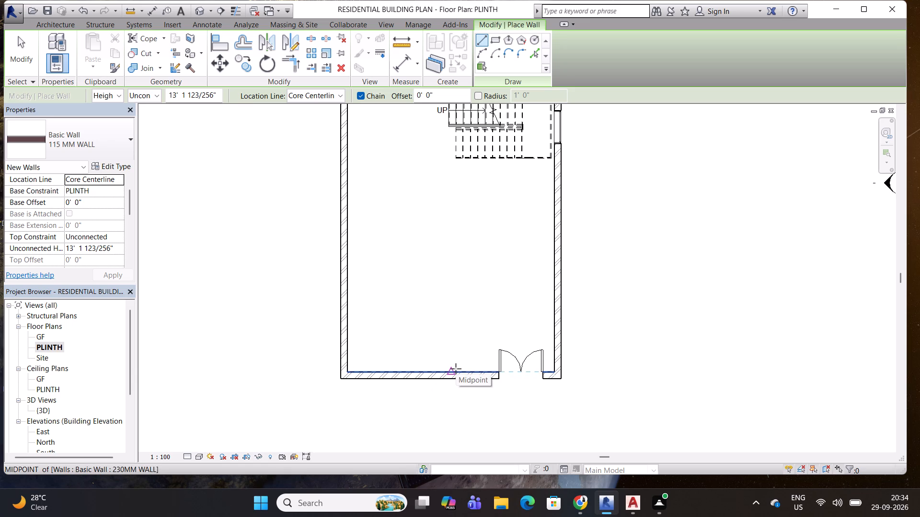
left_click(456, 369)
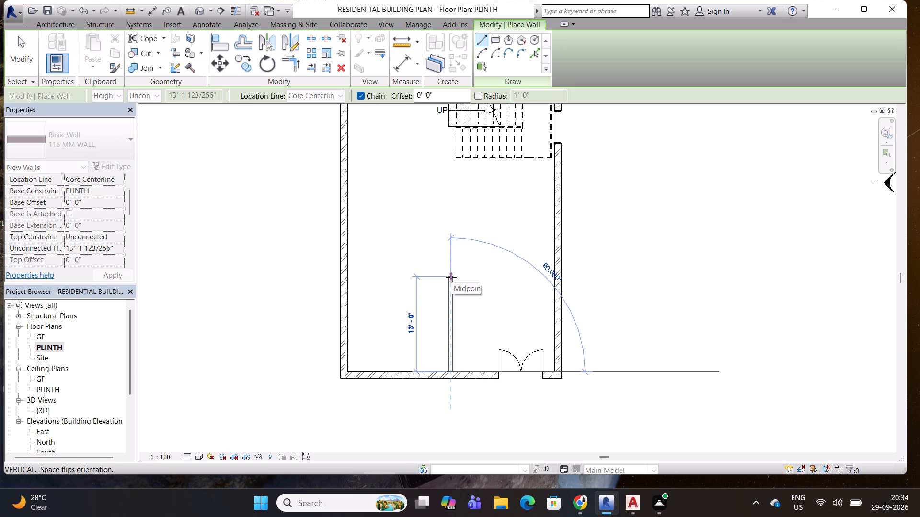
type("11'")
key("Return")
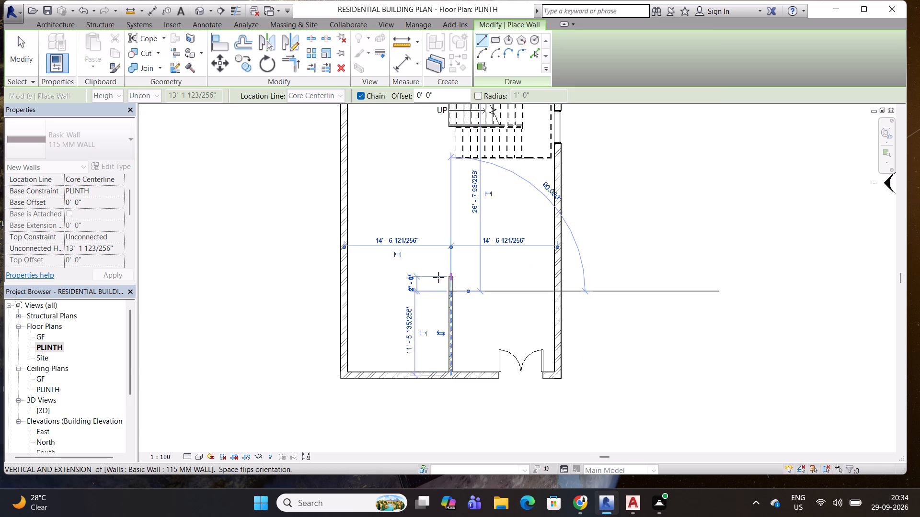
left_click(351, 292)
key("Escape")
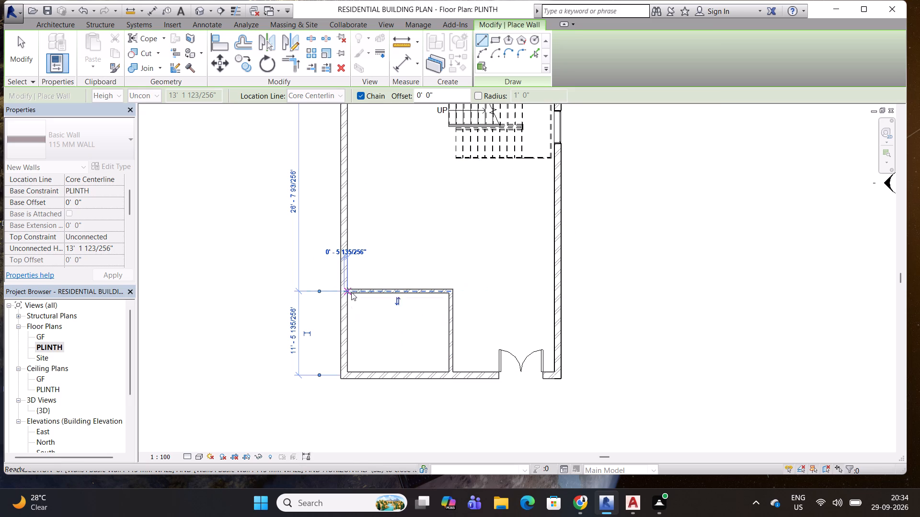
key("Escape")
key("space")
Set the clear distance between the front wall's inner face and the new room's rear partition to 11'.
left_click(379, 292)
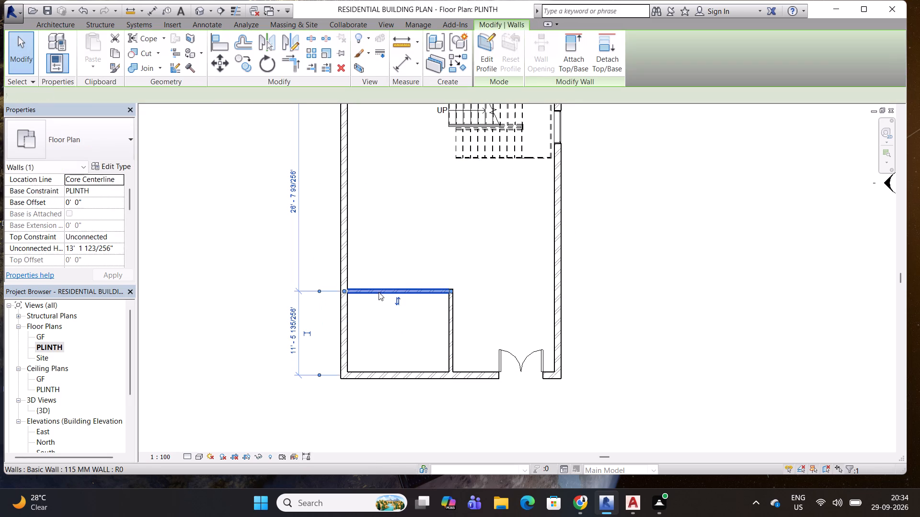
double_click(322, 292)
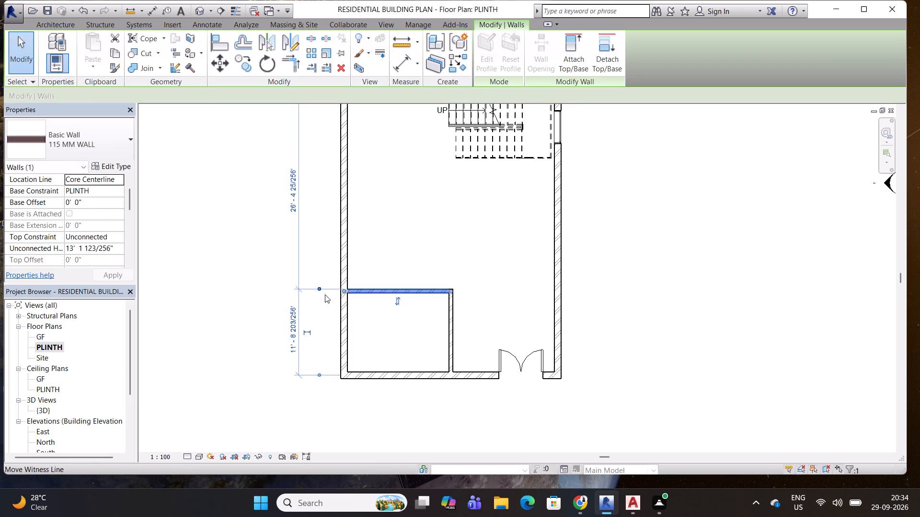
double_click(318, 291)
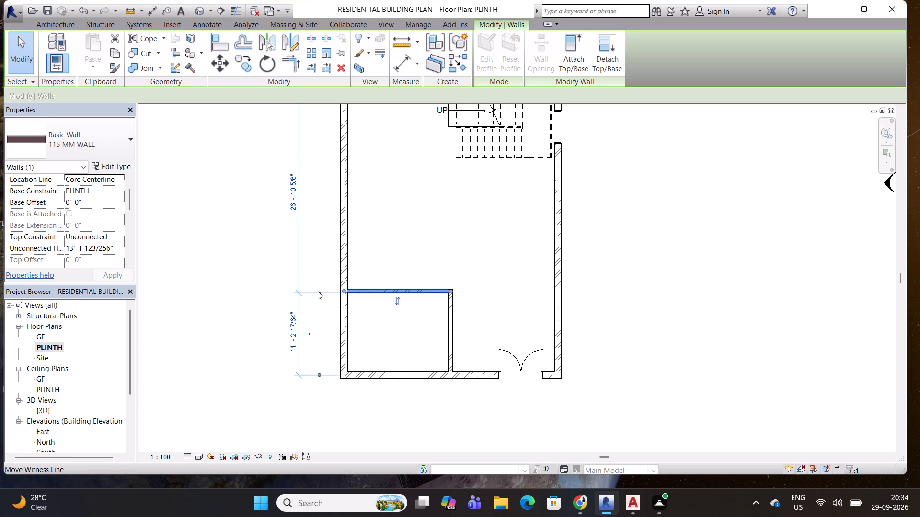
double_click(322, 375)
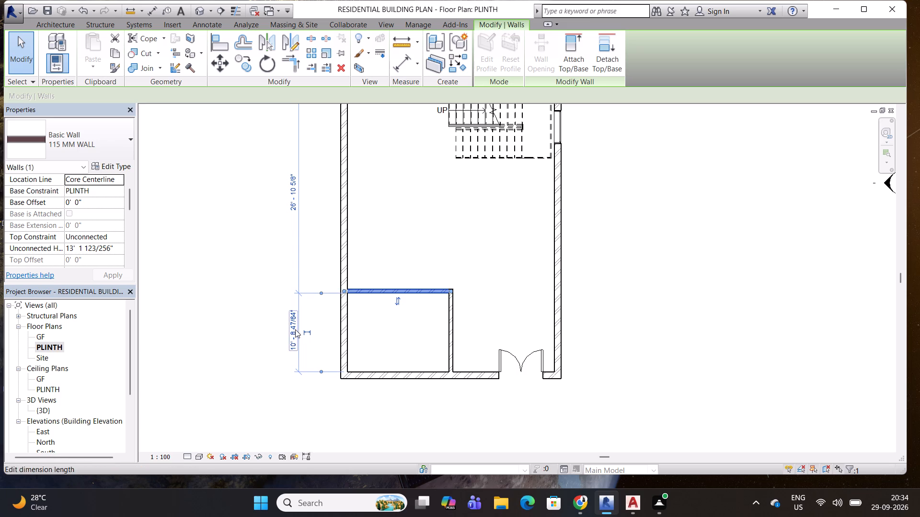
left_click(295, 329)
type("11'")
key("Return")
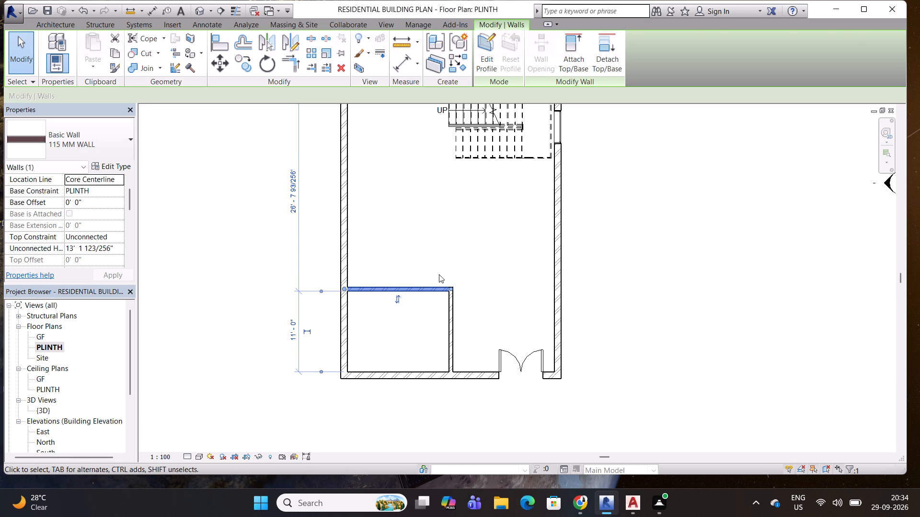
key("Escape")
key("Escape")
left_click(406, 378)
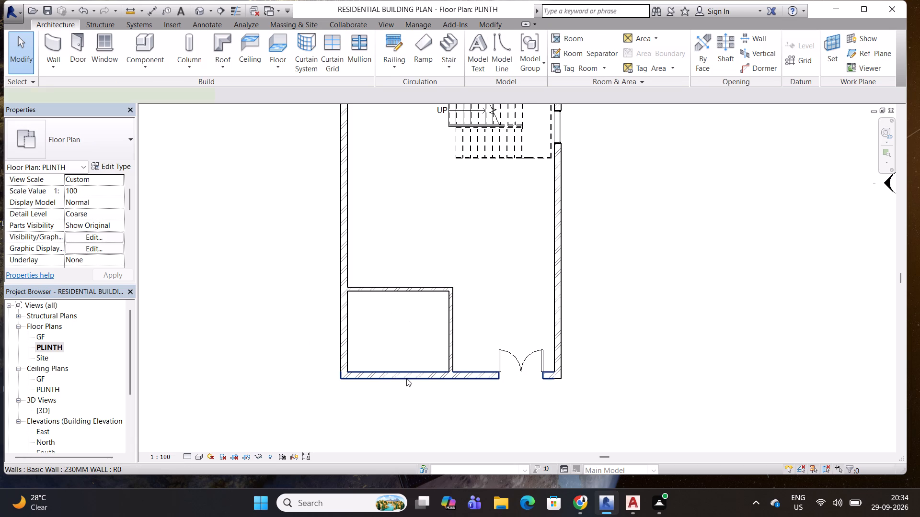
key("Escape")
left_click(390, 292)
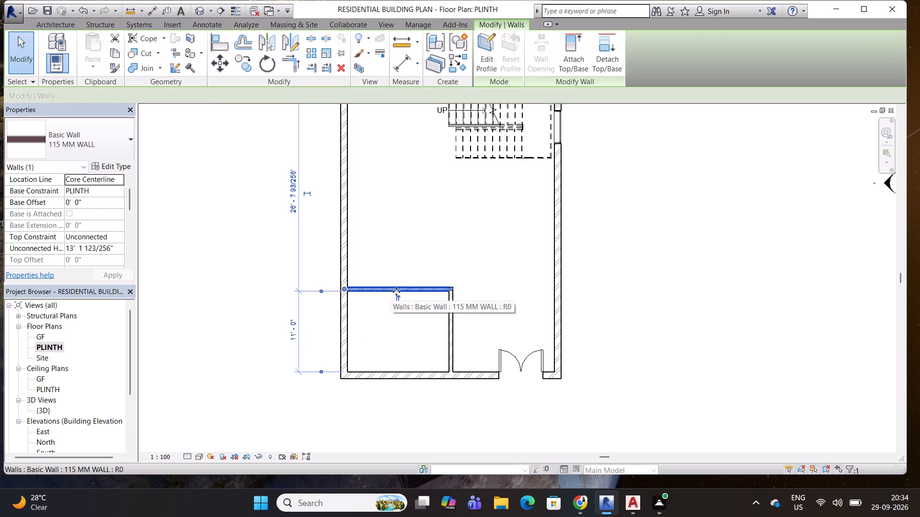
key("Escape")
Set the clear distance between the west wall's inner face and the new room's east partition to 11'.
left_click(448, 302)
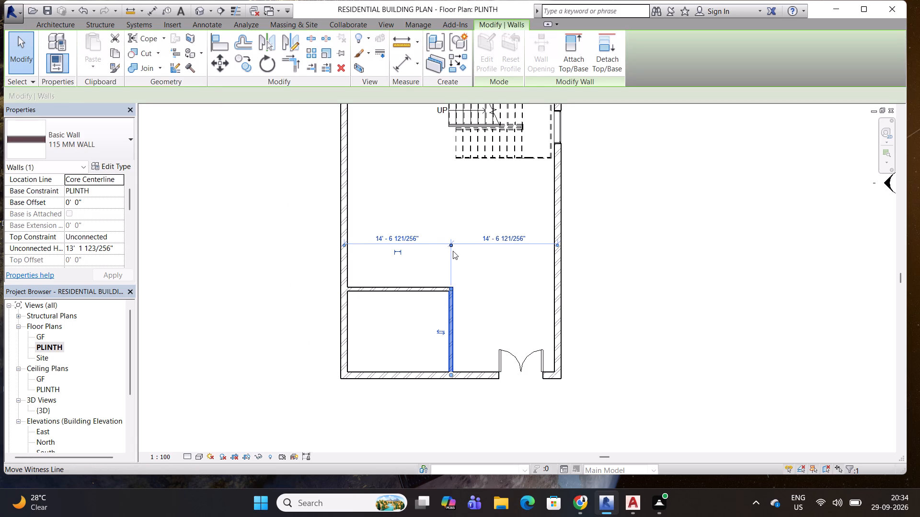
double_click(453, 251)
double_click(455, 258)
scroll(455, 258, "up", 1)
left_click(448, 304)
double_click(450, 265)
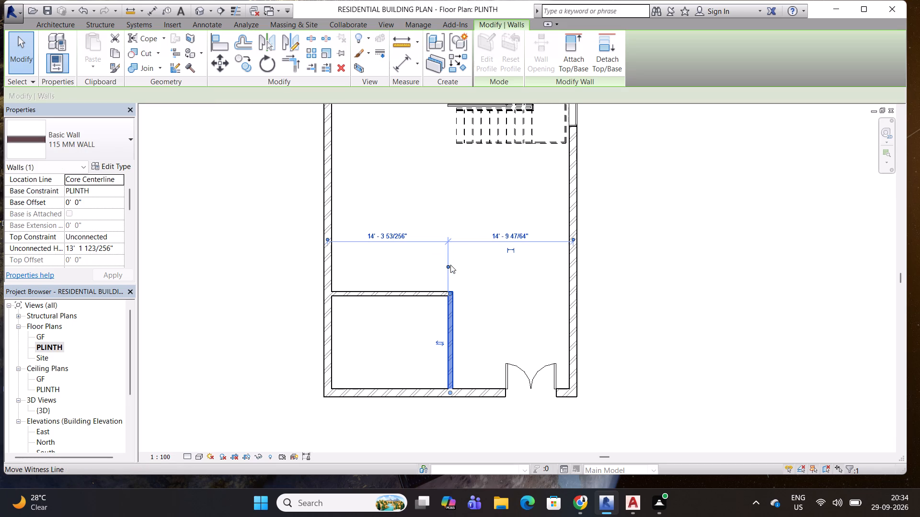
double_click(328, 241)
left_click(392, 236)
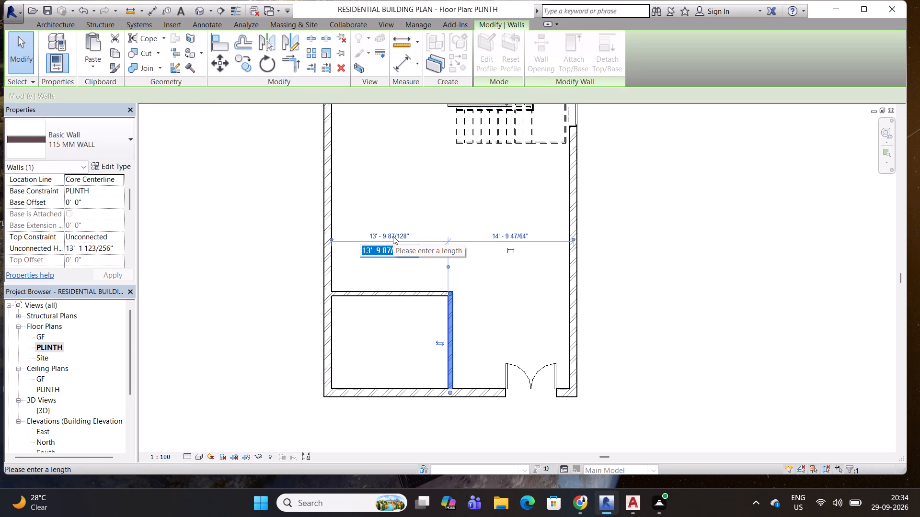
type("11'")
key("Return")
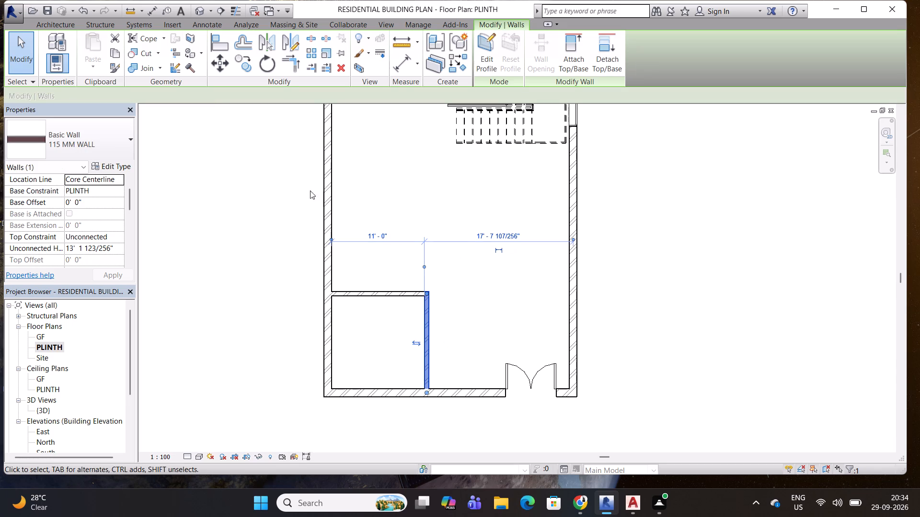
key("Escape")
key("Escape")
key("Escape")
key("Escape")
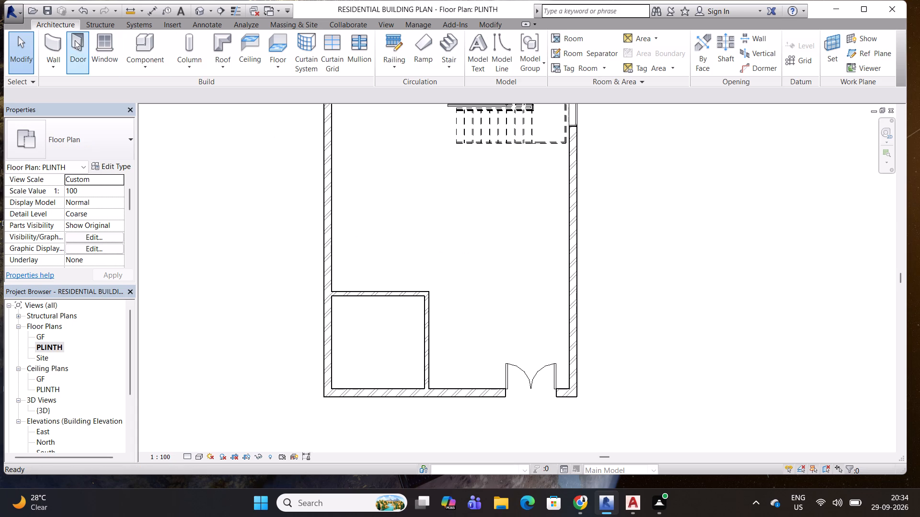
Place a 3' M_Single-Flush door opening inward in the corner room's rear partition, 2'-6" from the east partition.
left_click(74, 38)
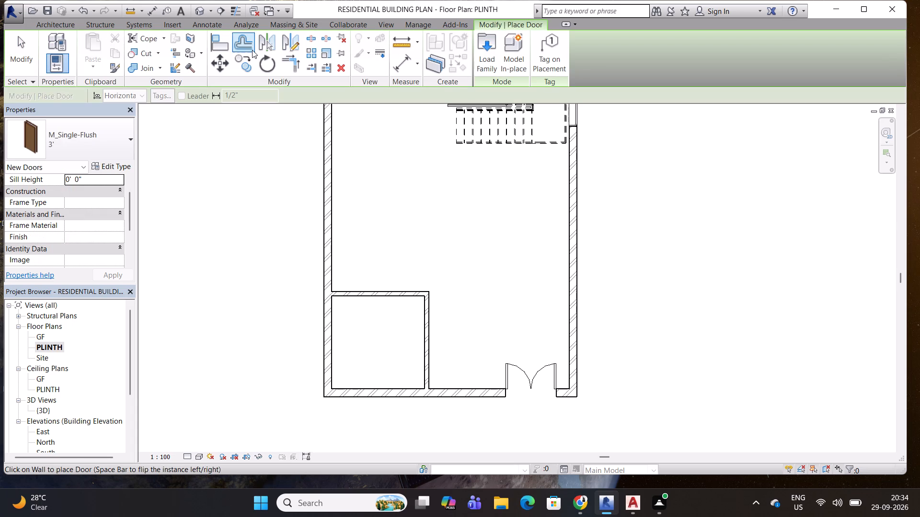
left_click(34, 142)
scroll(411, 286, "up", 4)
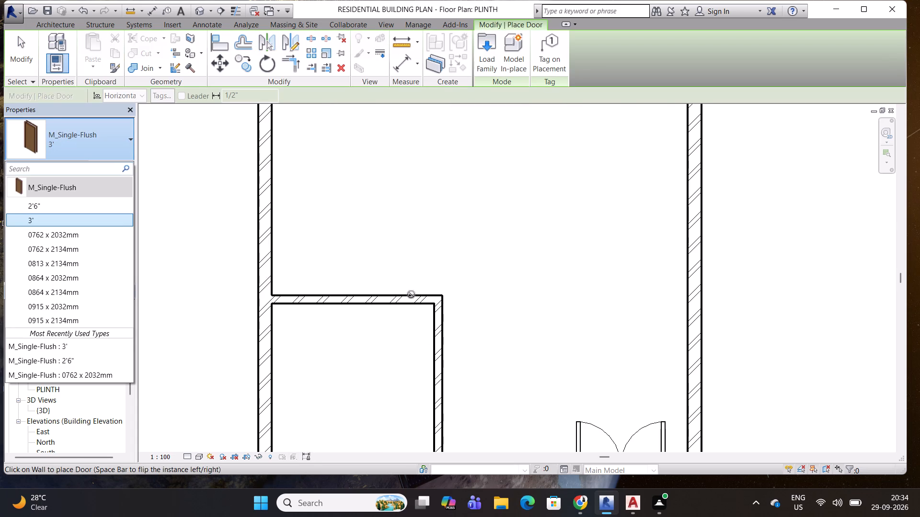
left_click(50, 207)
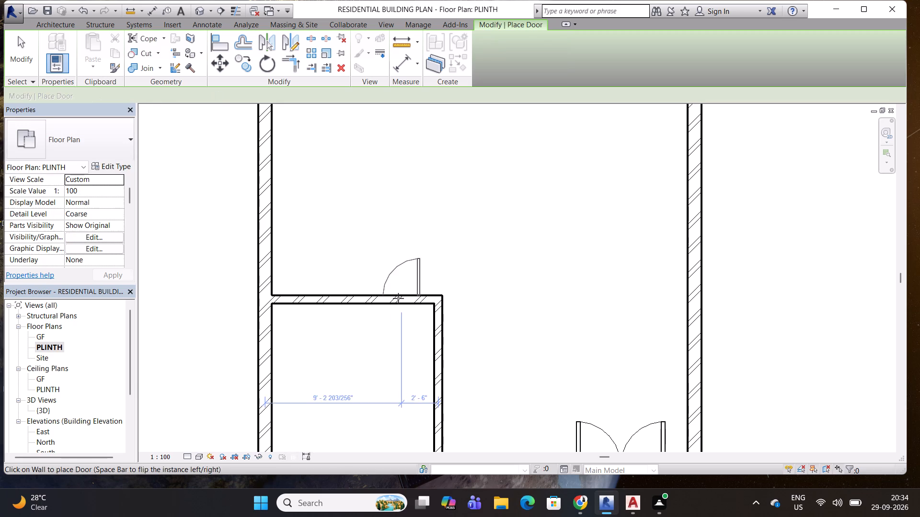
left_click(36, 141)
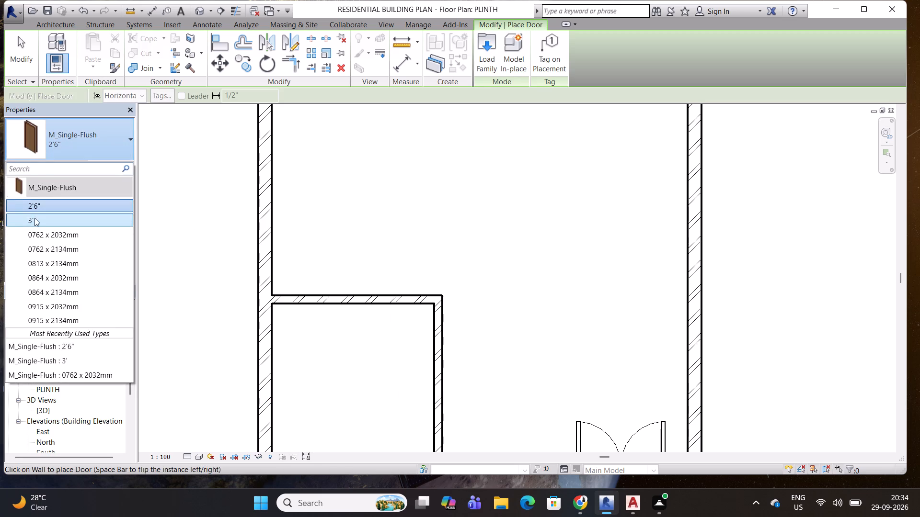
left_click(34, 219)
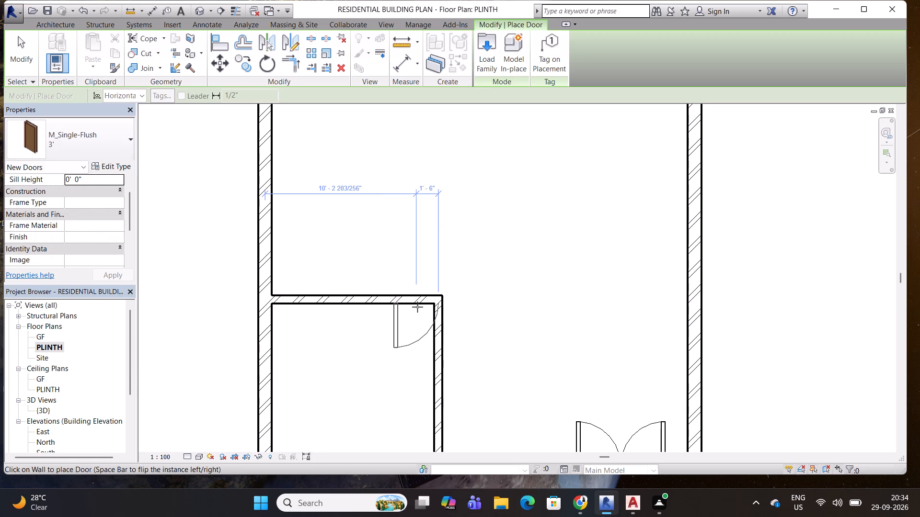
key("space")
left_click(402, 306)
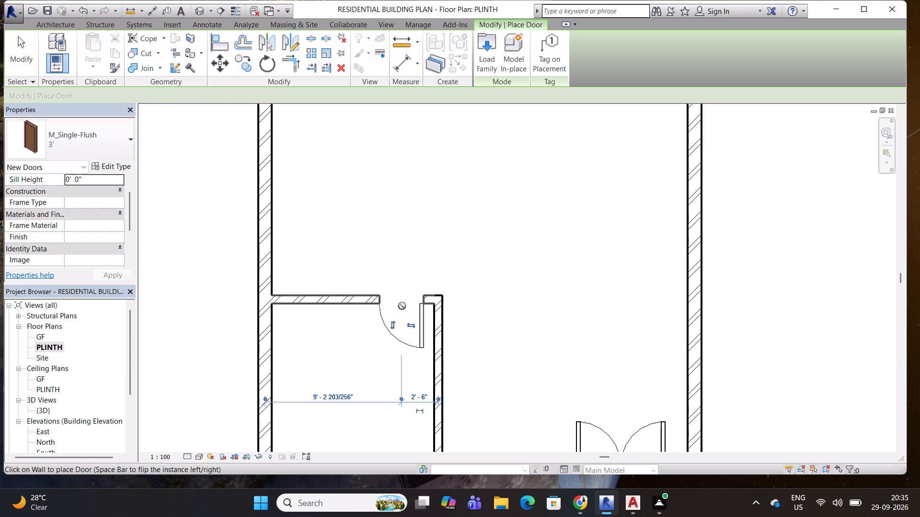
key("Escape")
key("Escape")
key("Escape")
Draw a horizontal model line across the corner room between its side walls, 3'-0" from the front wall's centerline.
scroll(426, 227, "down", 8)
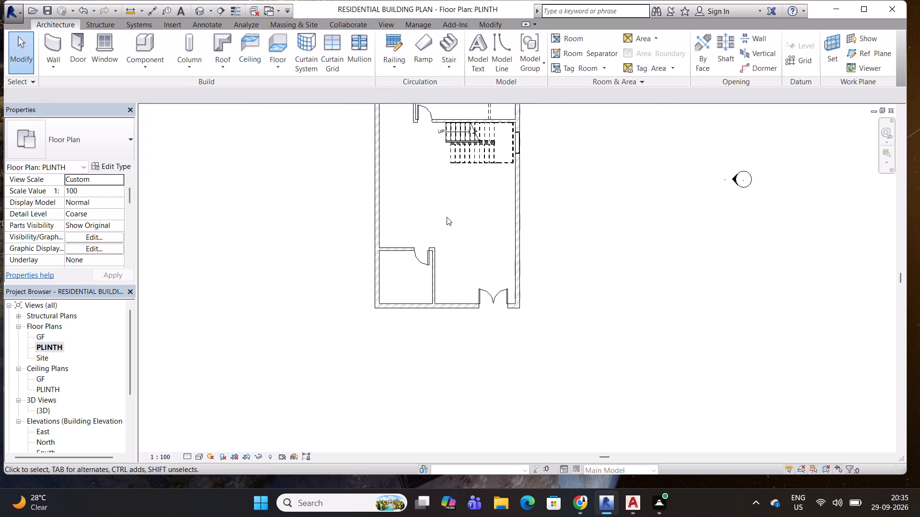
middle_click_drag(448, 217, 438, 263)
scroll(384, 333, "up", 7)
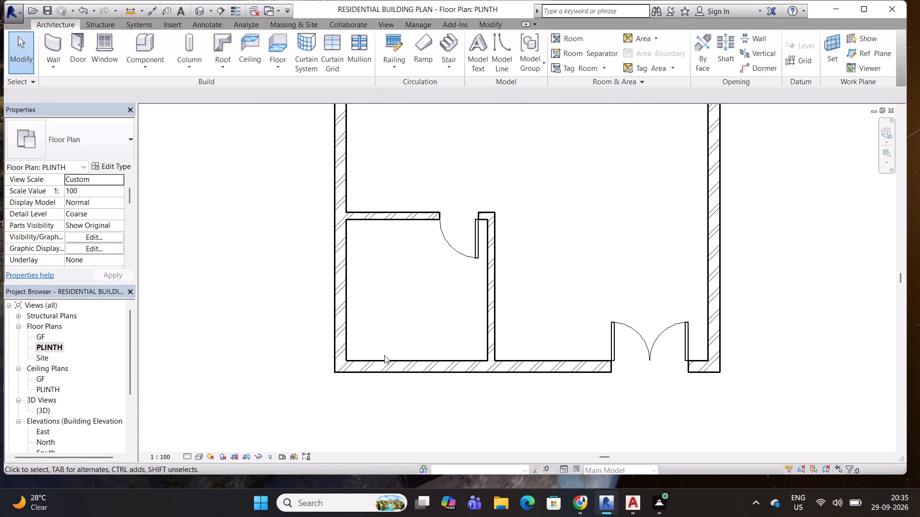
left_click(499, 47)
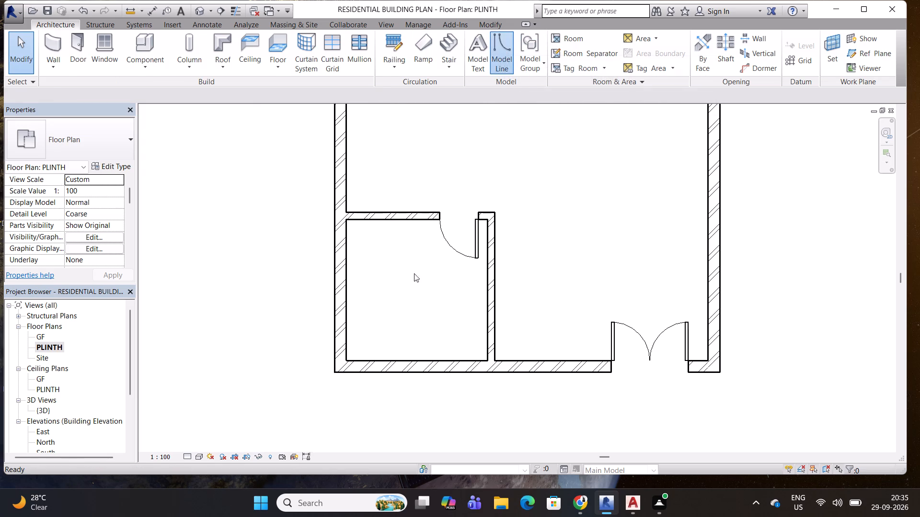
left_click(346, 329)
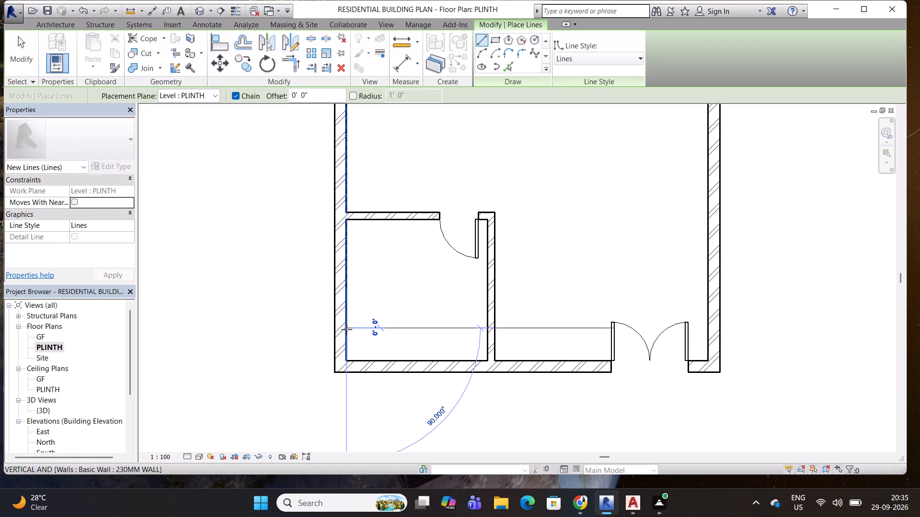
left_click(486, 329)
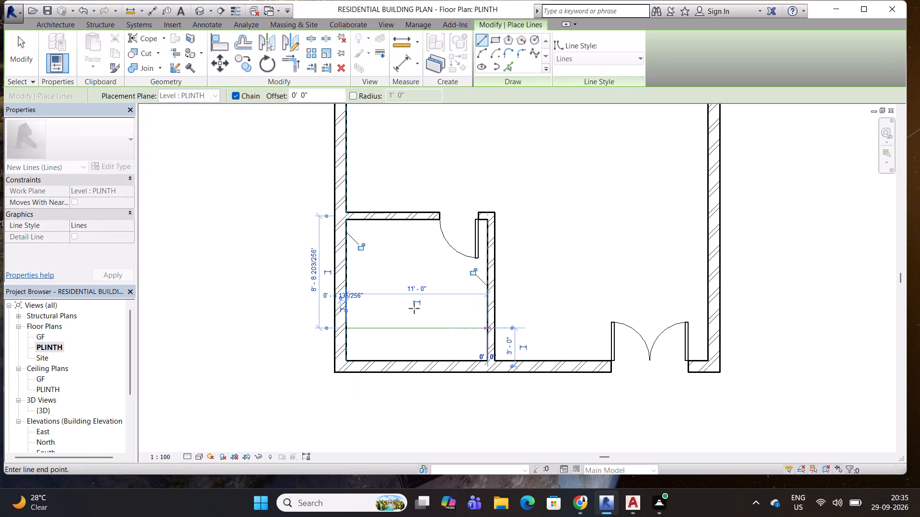
key("Escape")
key("Escape")
key("space")
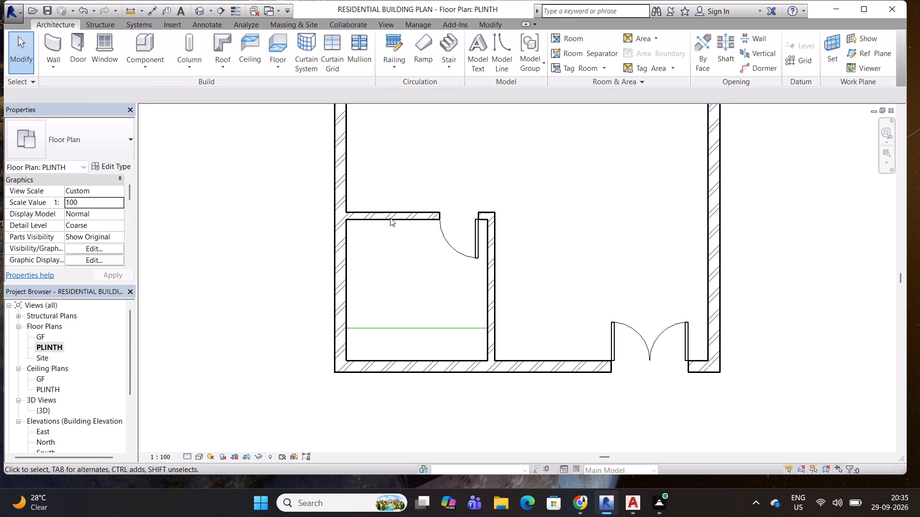
Draw a vertical model line from the corner room's rear partition to the horizontal line, about 9'-9" from the east partition.
left_click(499, 45)
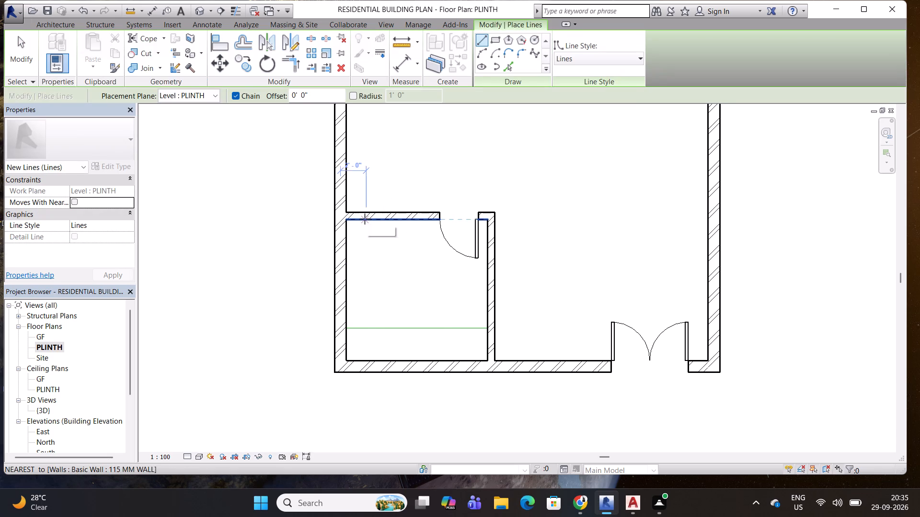
left_click(365, 219)
left_click(367, 326)
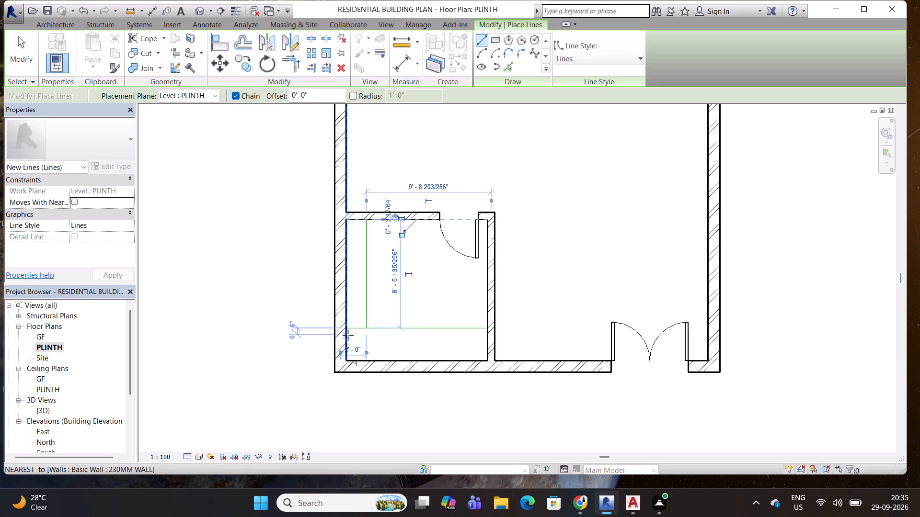
key("Escape")
key("Escape")
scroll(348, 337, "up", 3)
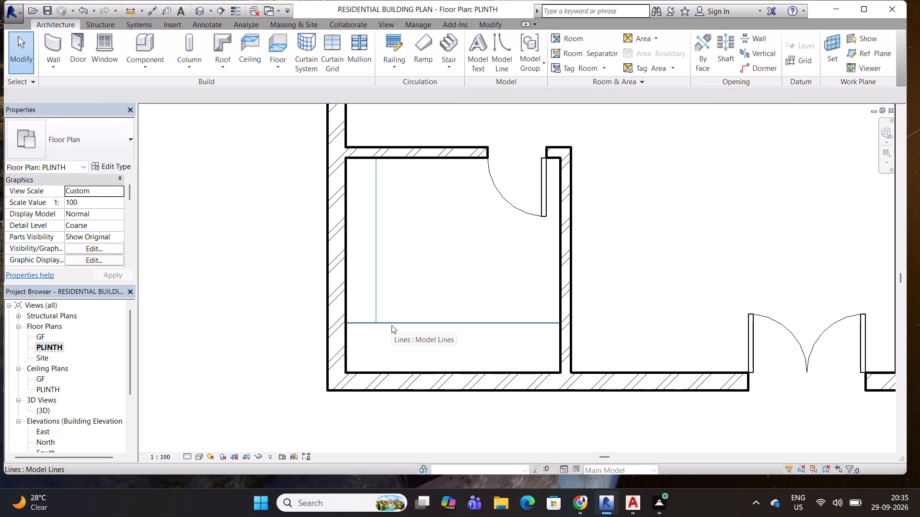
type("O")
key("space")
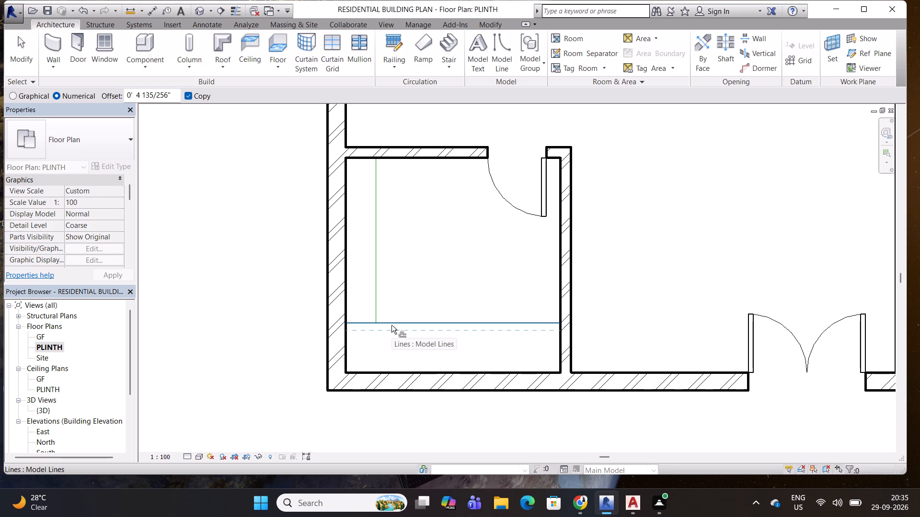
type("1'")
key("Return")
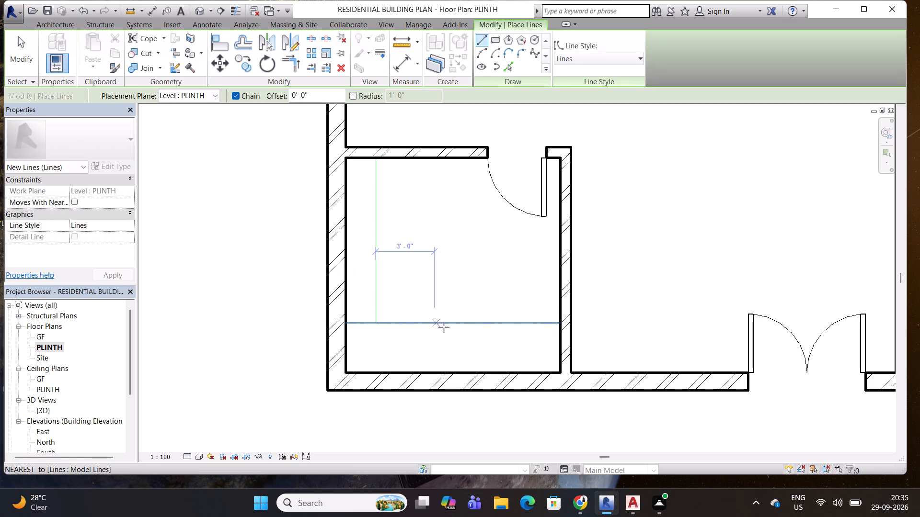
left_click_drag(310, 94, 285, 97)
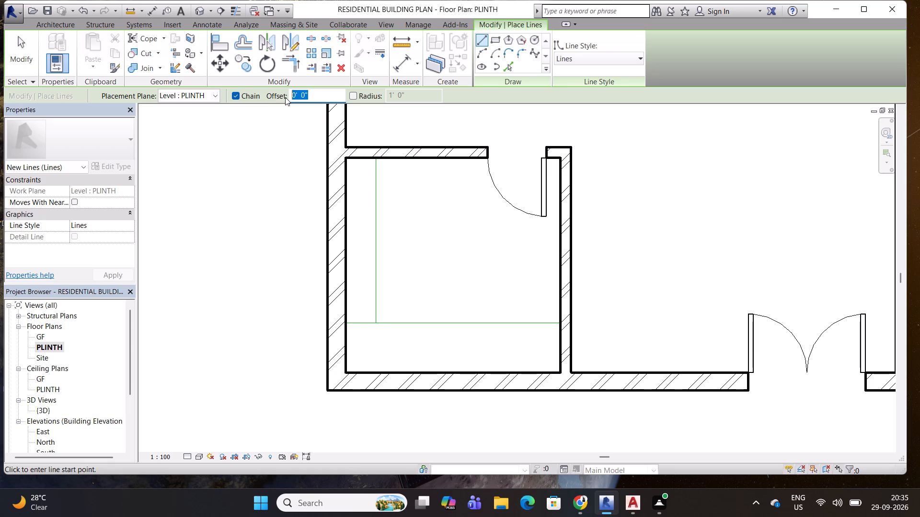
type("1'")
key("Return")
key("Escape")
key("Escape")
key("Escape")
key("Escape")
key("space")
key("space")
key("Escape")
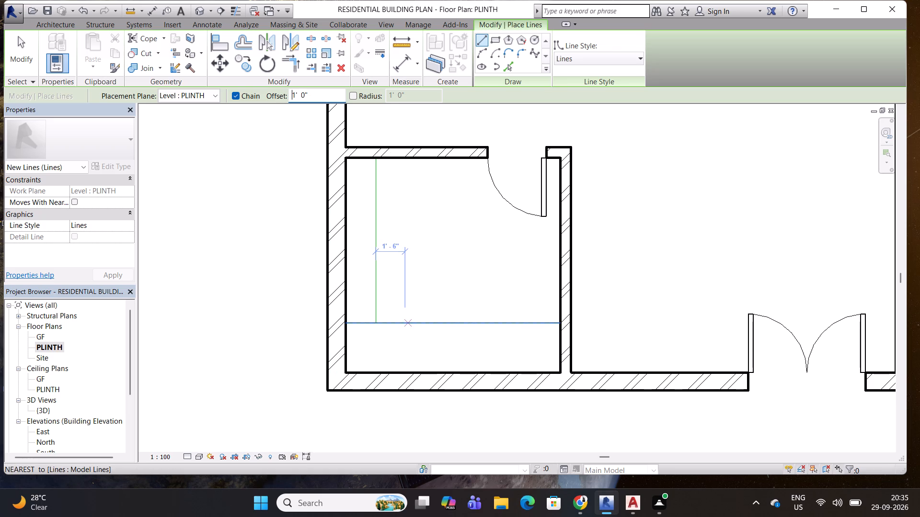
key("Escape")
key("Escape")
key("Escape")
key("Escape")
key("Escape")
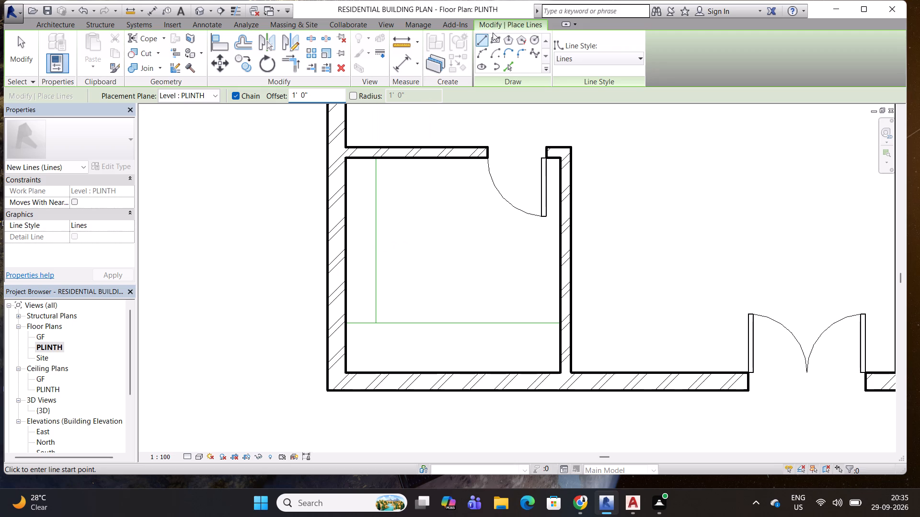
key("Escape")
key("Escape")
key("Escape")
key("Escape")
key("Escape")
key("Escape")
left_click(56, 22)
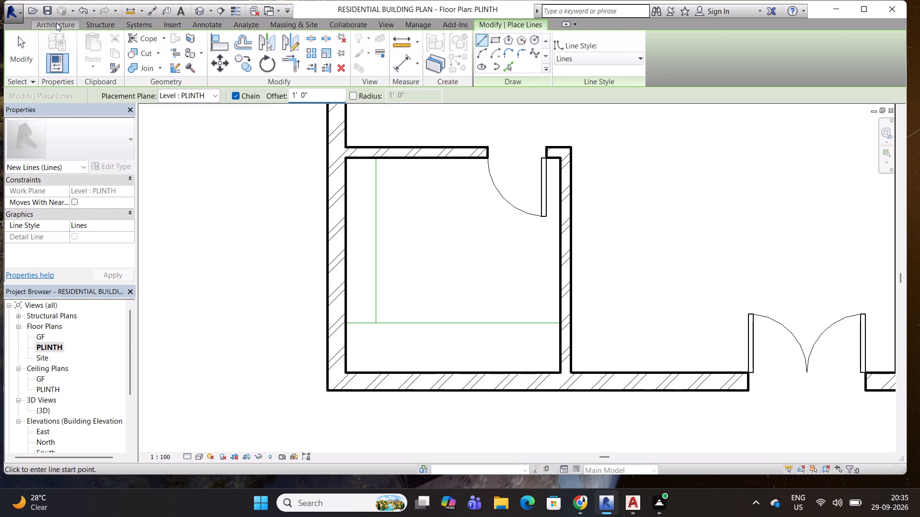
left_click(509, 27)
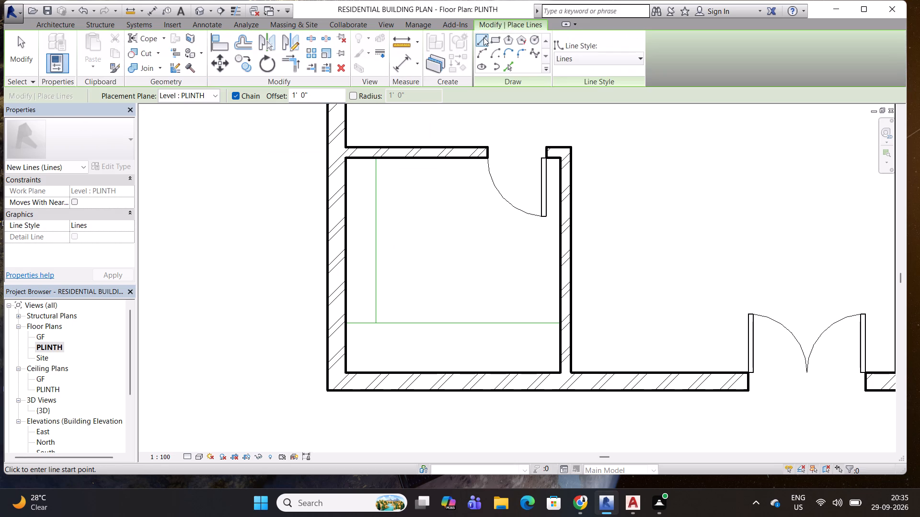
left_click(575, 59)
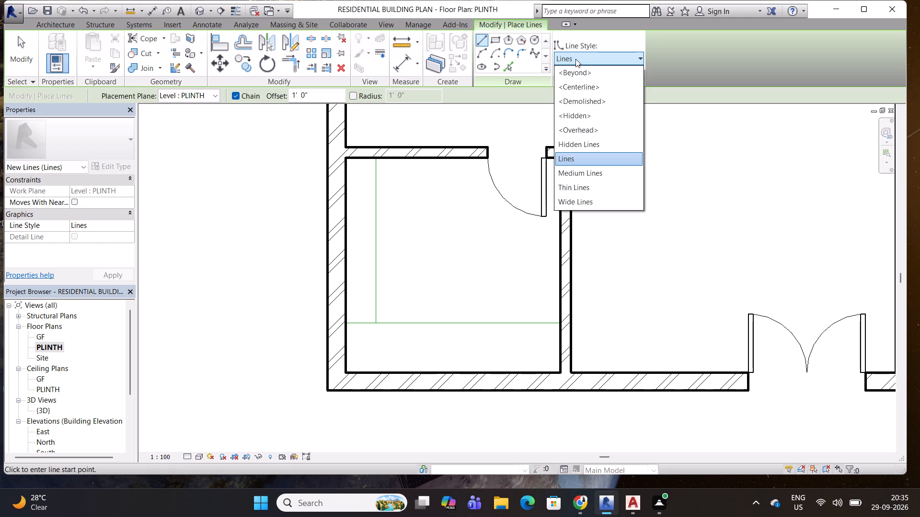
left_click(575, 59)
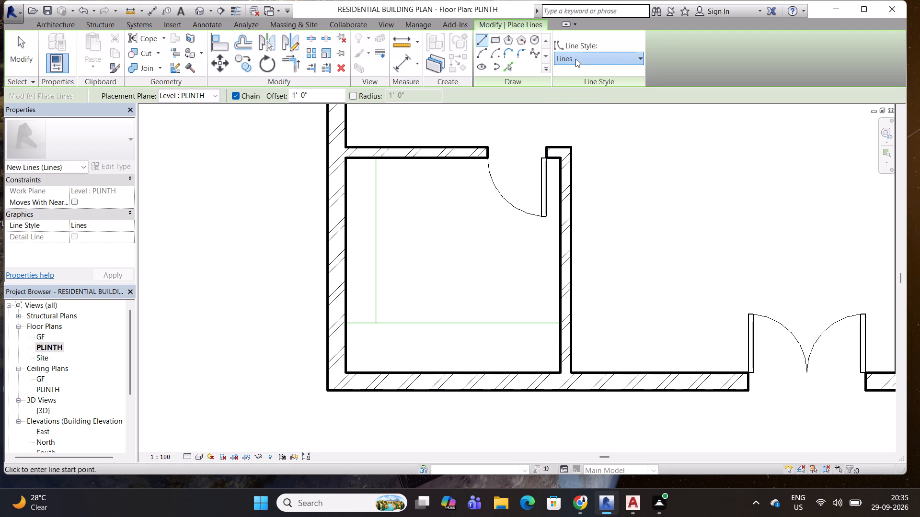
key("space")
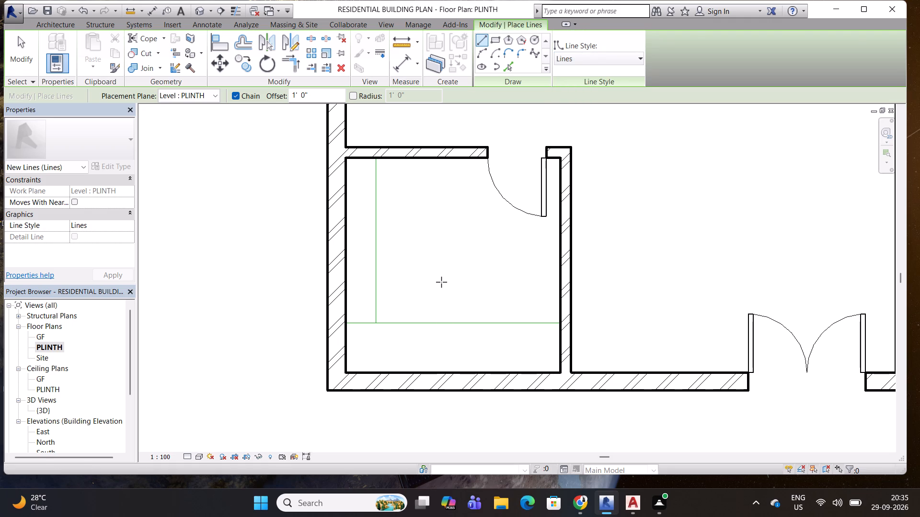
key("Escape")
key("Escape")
Offset a copy of the corner room's horizontal model line 1' toward the front wall.
left_click_drag(423, 315, 409, 330)
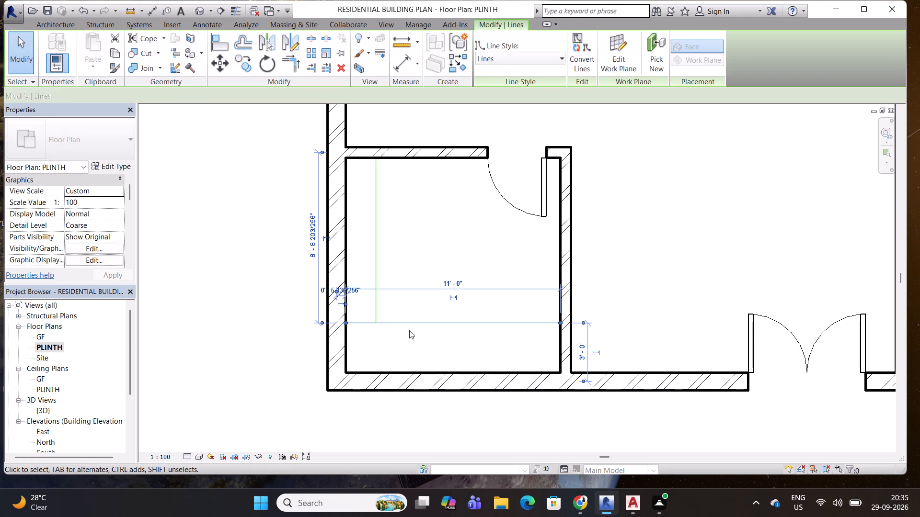
left_click(245, 39)
left_click_drag(173, 95, 149, 98)
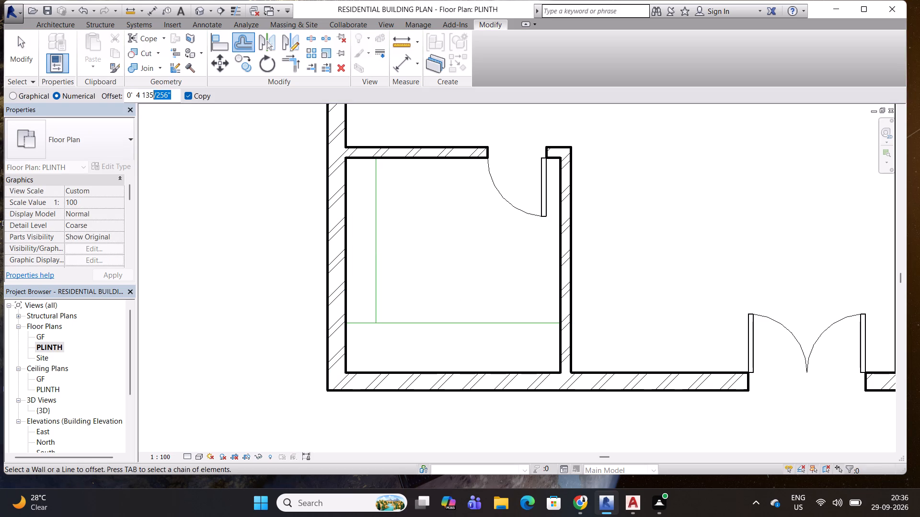
left_click_drag(149, 98, 124, 100)
type("1'")
key("Return")
left_click(401, 324)
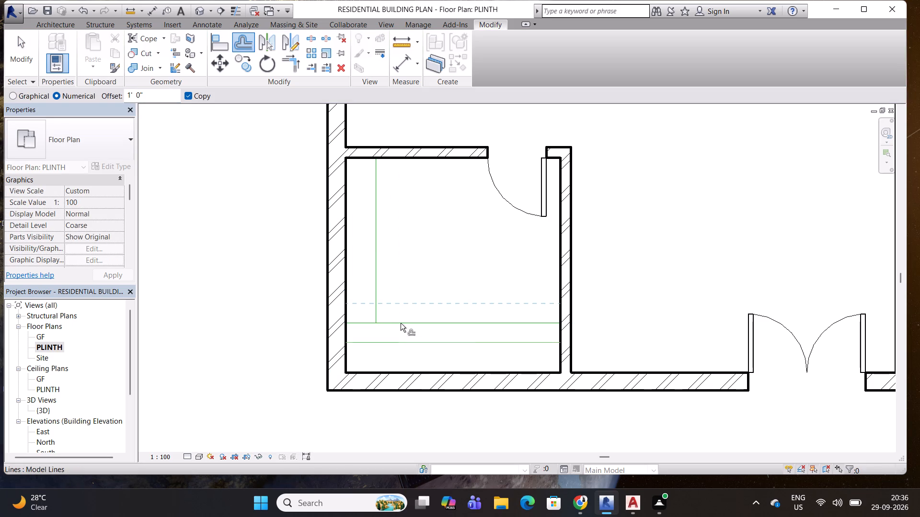
key("Escape")
key("Escape")
key("Escape")
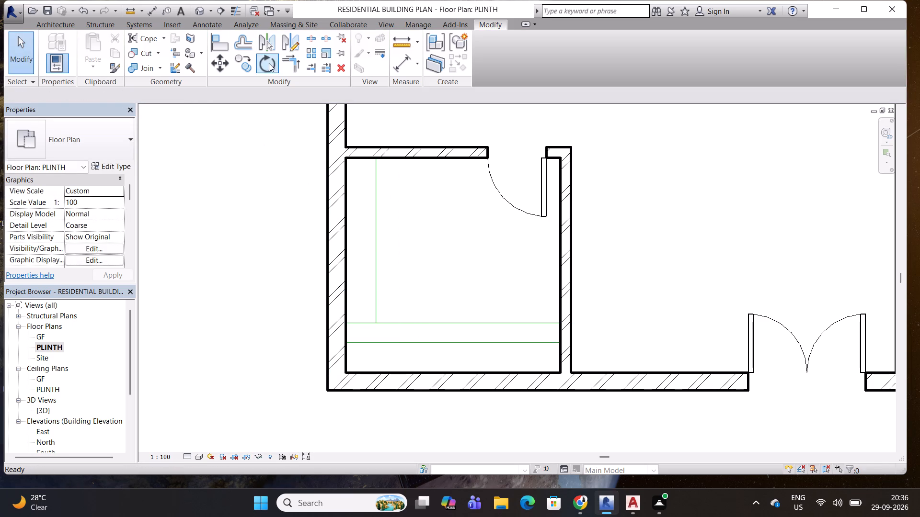
Trim the vertical model line and the offset horizontal line to meet in a corner.
left_click(297, 63)
left_click(374, 240)
left_click(407, 339)
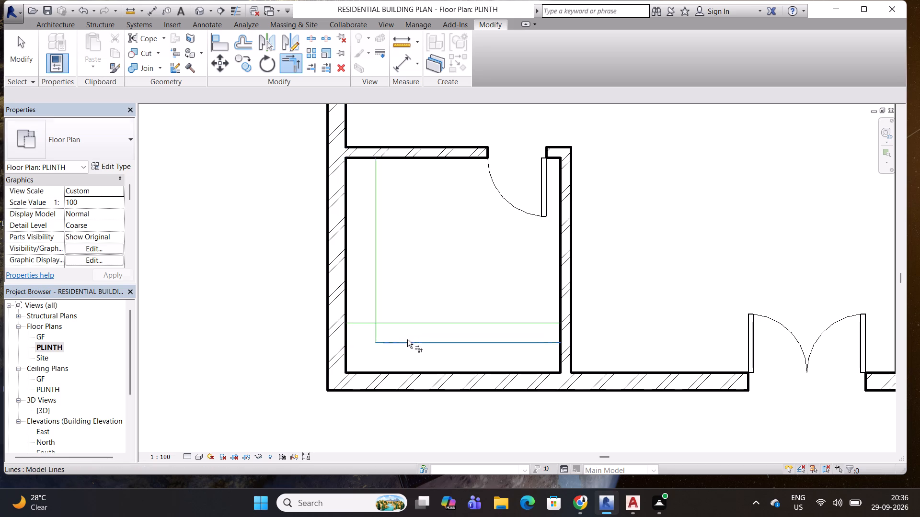
key("Escape")
Delete the original horizontal model line, 3'-0" from the front wall's centerline.
left_click(408, 324)
key("Delete")
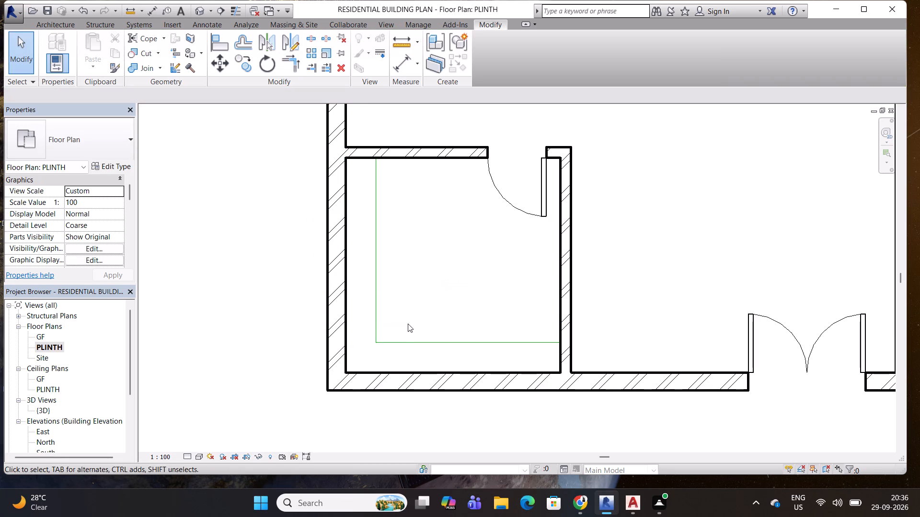
Save the project with the corner room's revised L-shaped model lines.
scroll(447, 293, "down", 2)
middle_click_drag(447, 293, 420, 312)
middle_click_drag(471, 201, 502, 203)
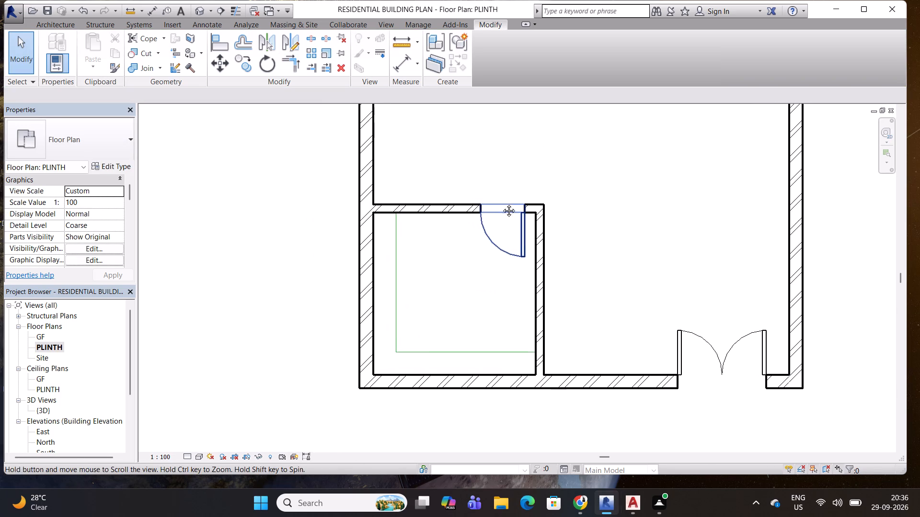
middle_click_drag(502, 203, 503, 203)
key("Escape")
key("Escape")
key("ctrl+s")
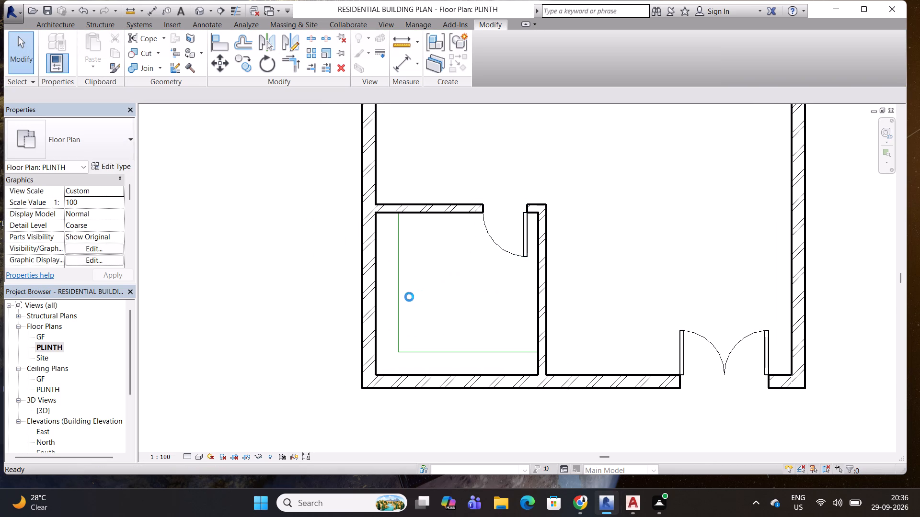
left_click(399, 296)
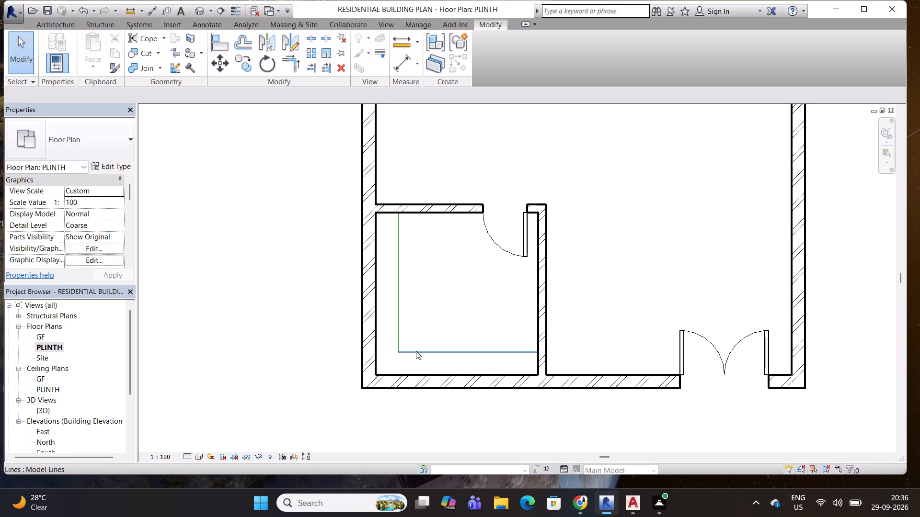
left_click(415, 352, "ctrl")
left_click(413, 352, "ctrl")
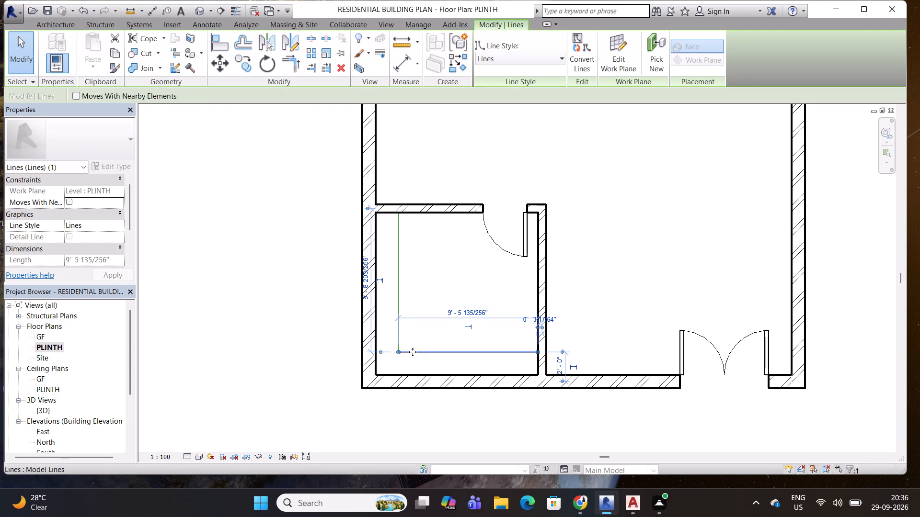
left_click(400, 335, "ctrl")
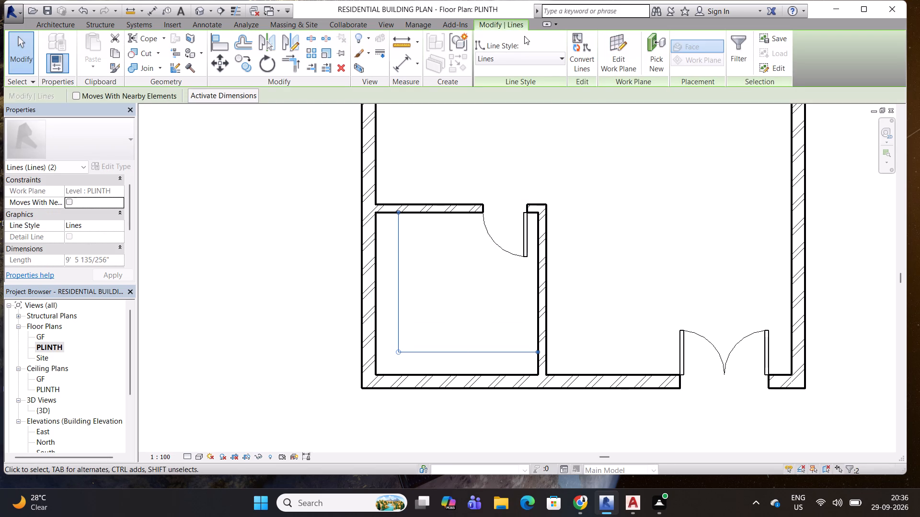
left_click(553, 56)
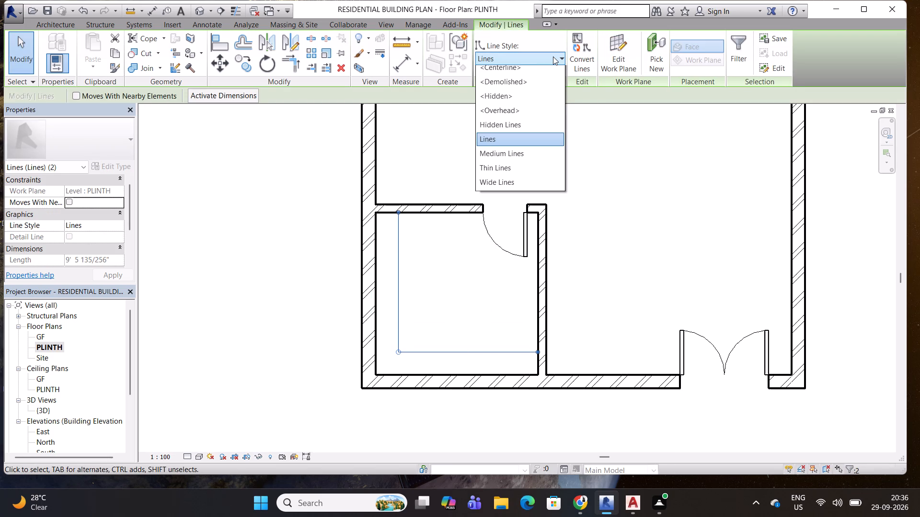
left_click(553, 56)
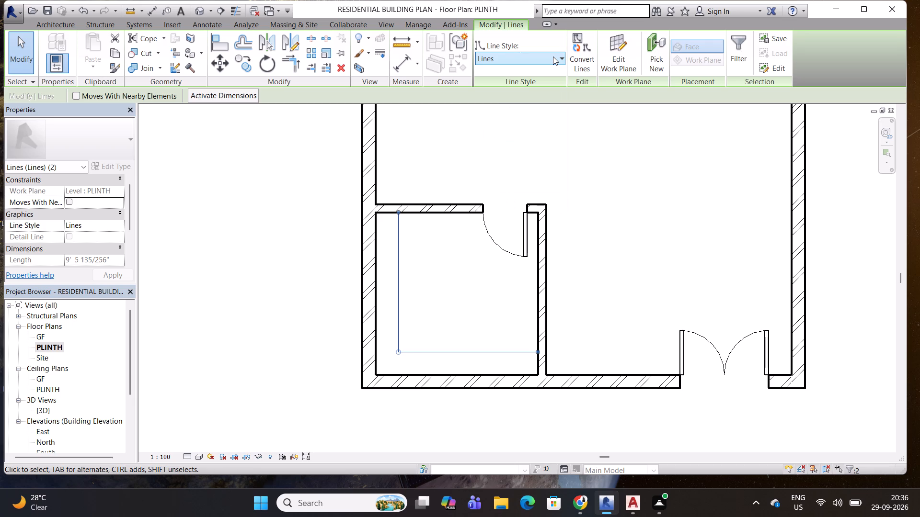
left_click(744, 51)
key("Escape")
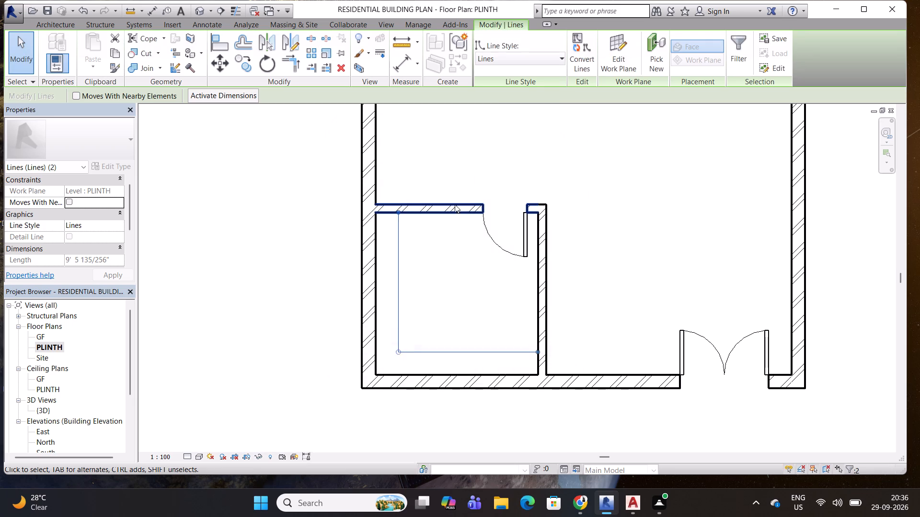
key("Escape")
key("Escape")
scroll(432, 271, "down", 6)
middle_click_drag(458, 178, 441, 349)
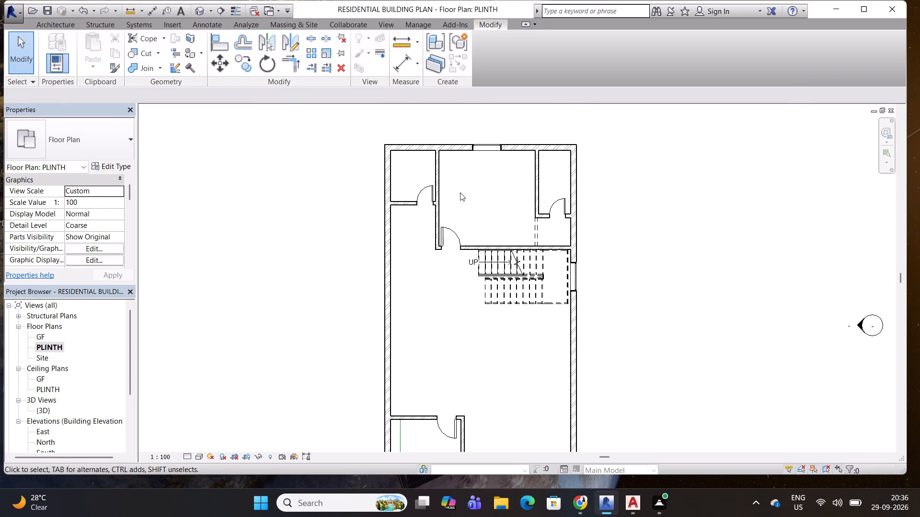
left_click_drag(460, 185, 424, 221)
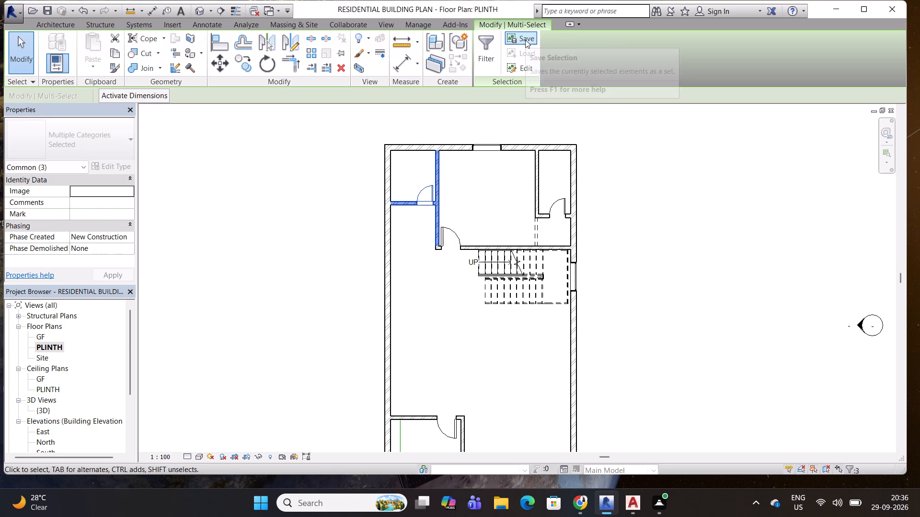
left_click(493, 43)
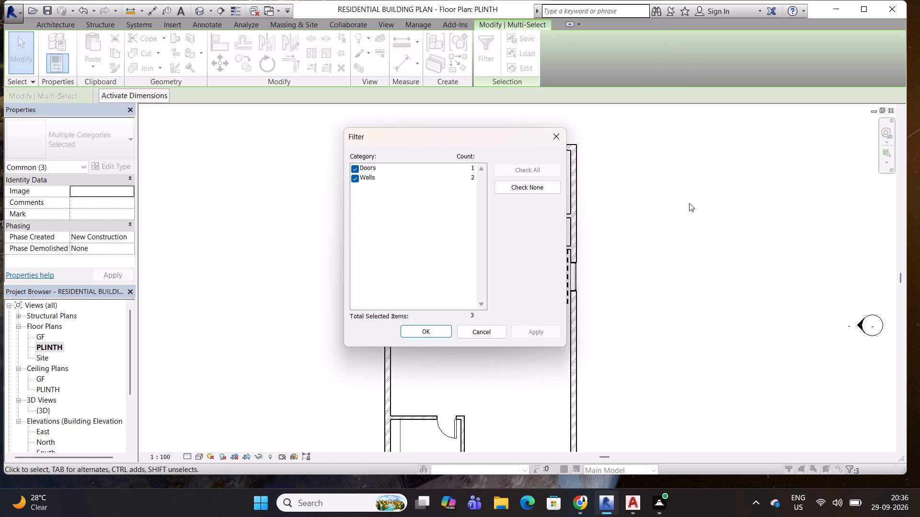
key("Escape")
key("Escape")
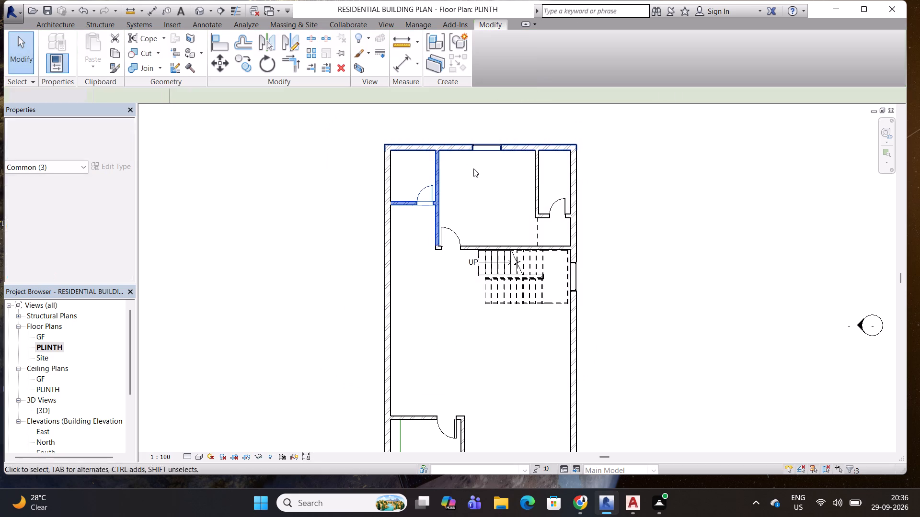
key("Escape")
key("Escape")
Save the residential building project again.
key("ctrl+s")
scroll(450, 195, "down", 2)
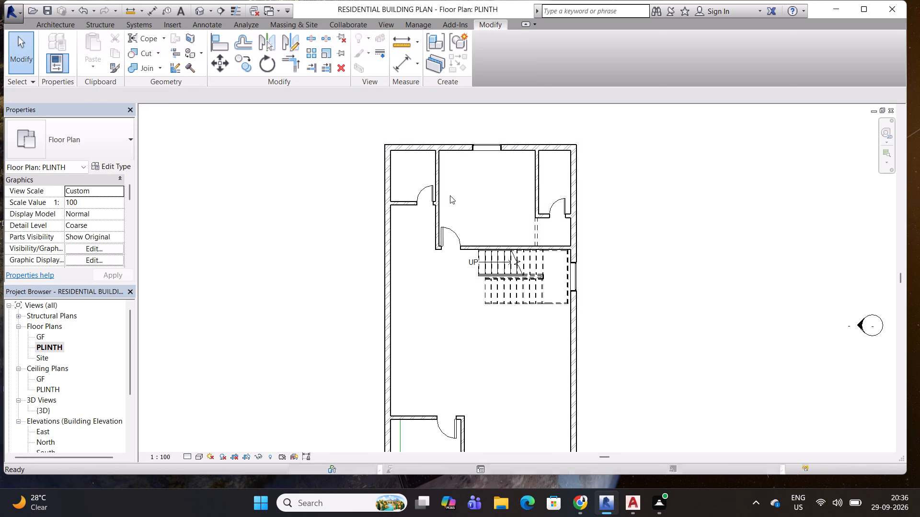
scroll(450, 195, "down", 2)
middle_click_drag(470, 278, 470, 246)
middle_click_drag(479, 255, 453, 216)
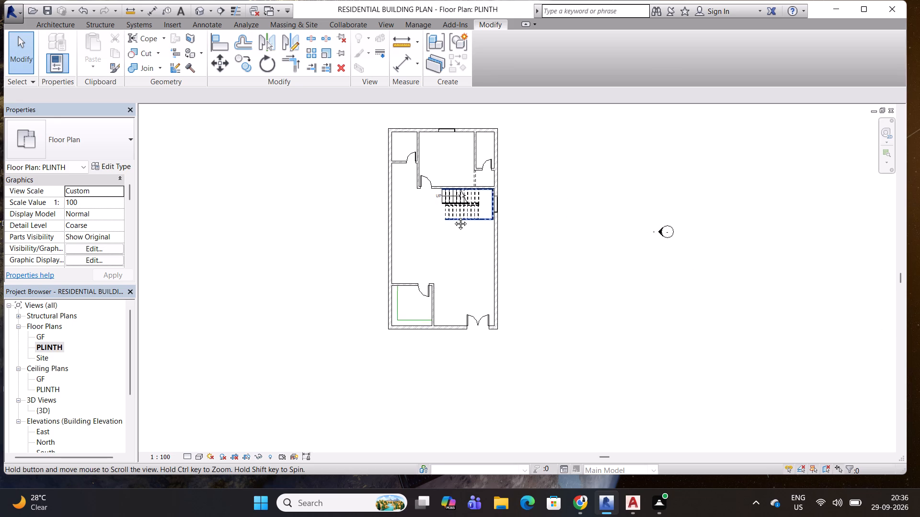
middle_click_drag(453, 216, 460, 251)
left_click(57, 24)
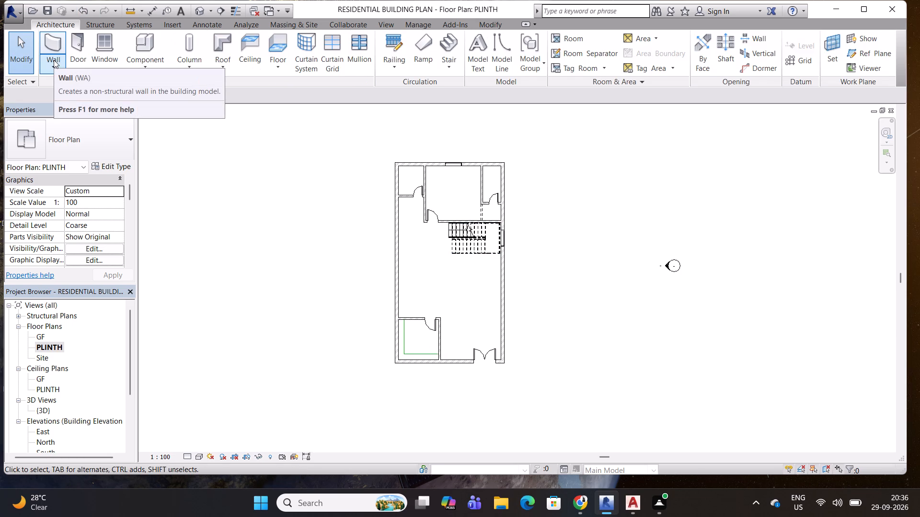
Save the residential building project with the current PLINTH floor plan.
left_click(21, 48)
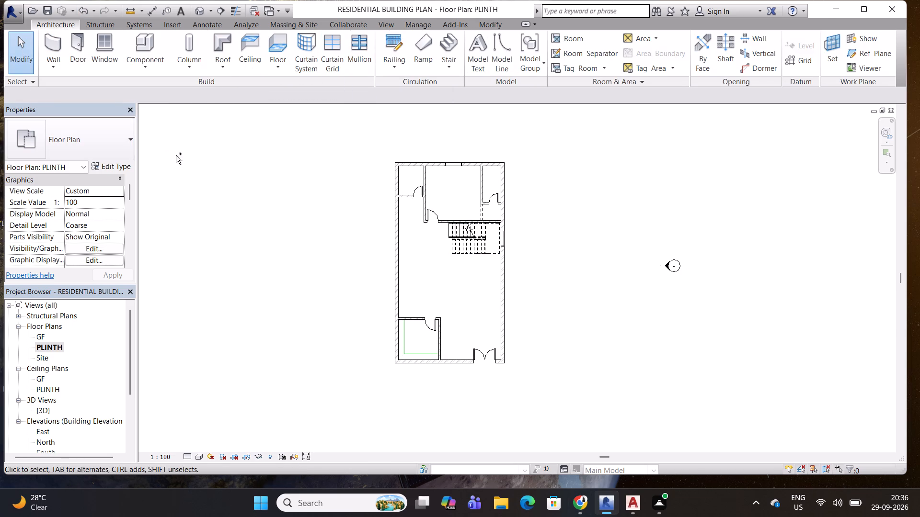
key("ctrl+s")
Add a 2.5mm Arial text note reading BED ROOM in the rear central room, near its window.
middle_click_drag(473, 238, 435, 263)
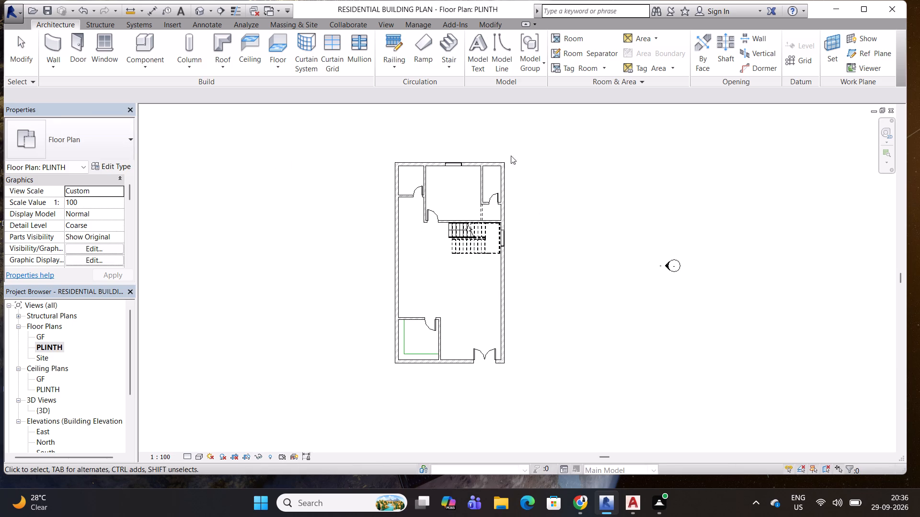
scroll(451, 180, "up", 3)
left_click(208, 23)
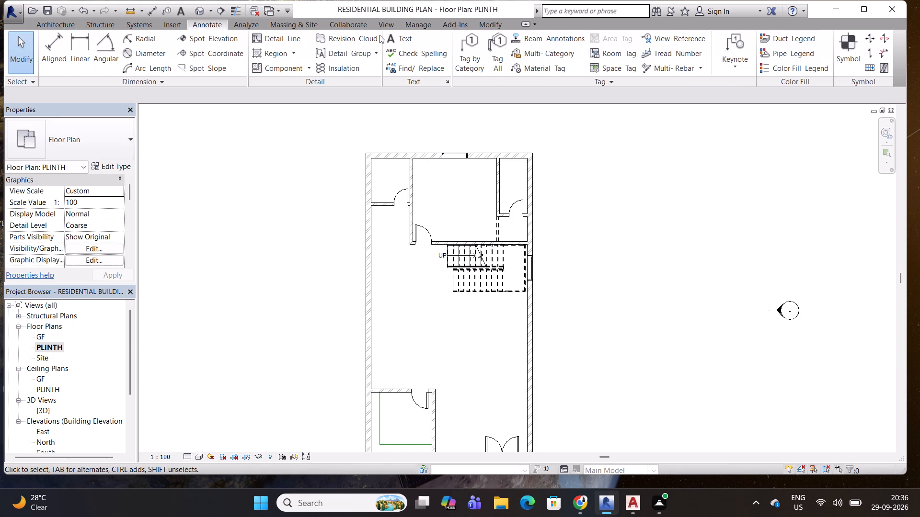
left_click(400, 39)
scroll(444, 184, "up", 3)
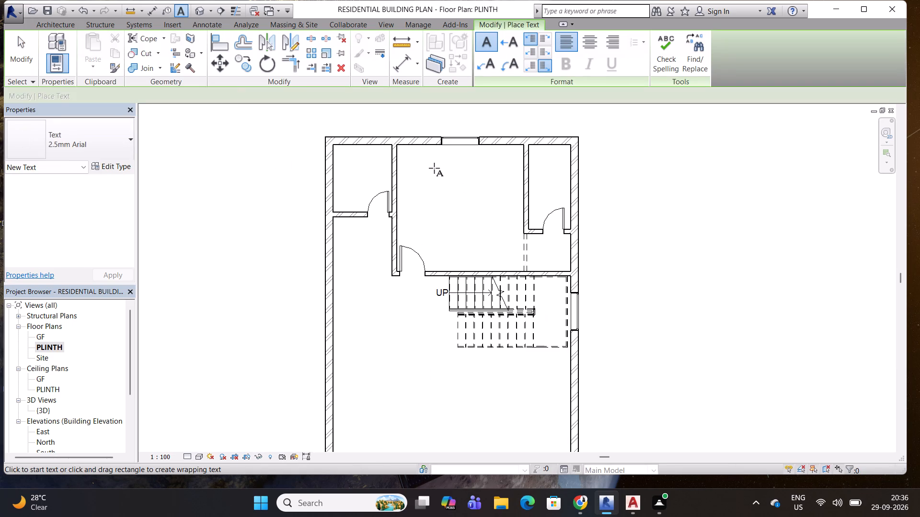
left_click(434, 168)
type("BED RROM")
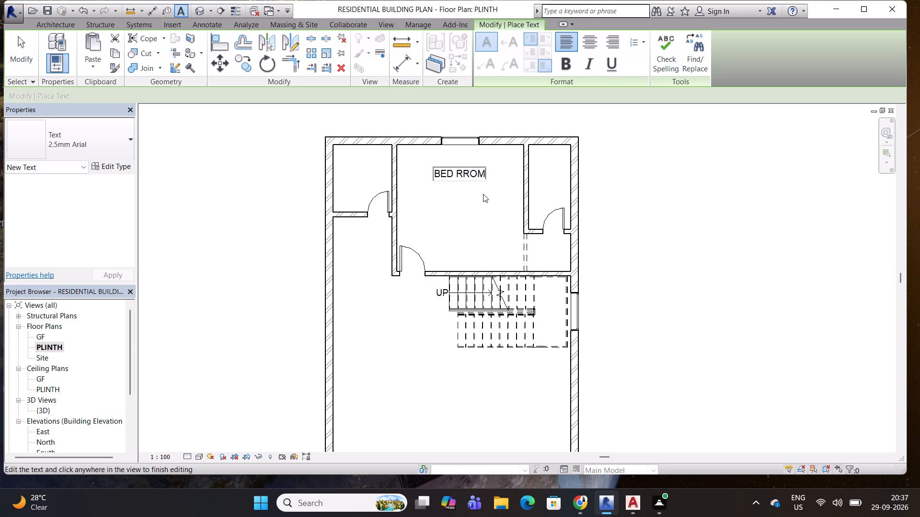
key("BackSpace")
key("BackSpace")
key("BackSpace")
type("OOM")
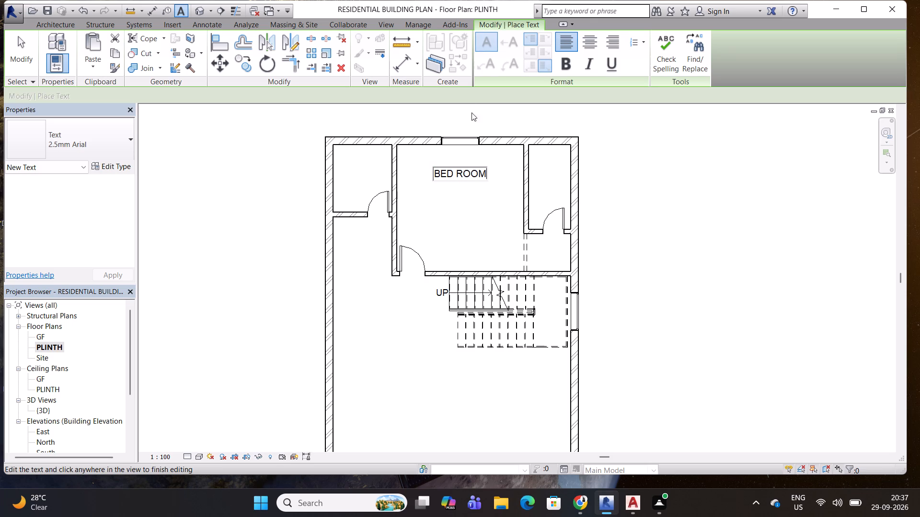
left_click(463, 179)
left_click(490, 195)
key("Escape")
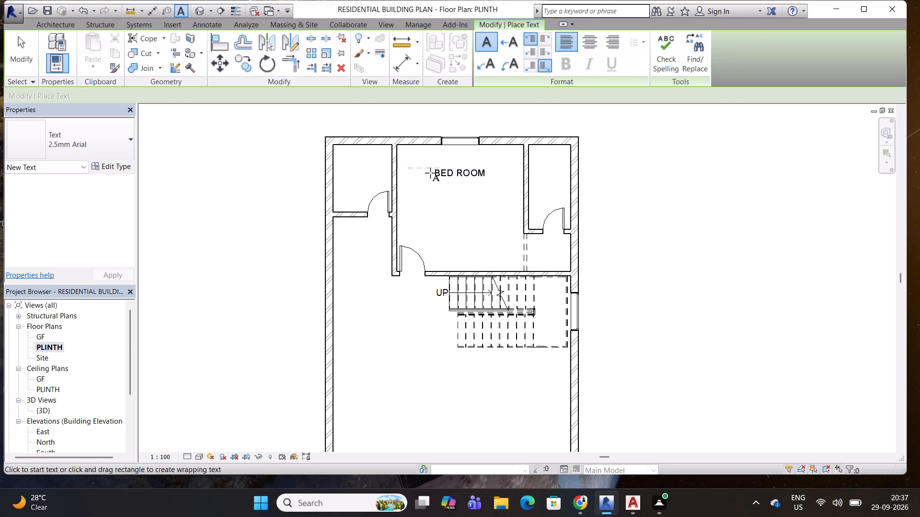
key("Escape")
key("Escape")
Move the BED ROOM text note straight down towards the middle of the bedroom.
left_click(462, 173)
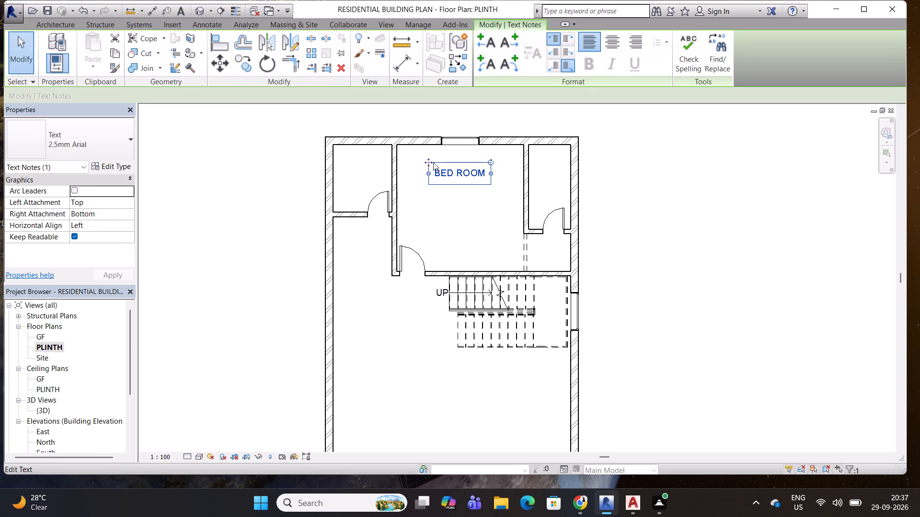
left_click_drag(428, 161, 429, 183)
left_click(469, 223)
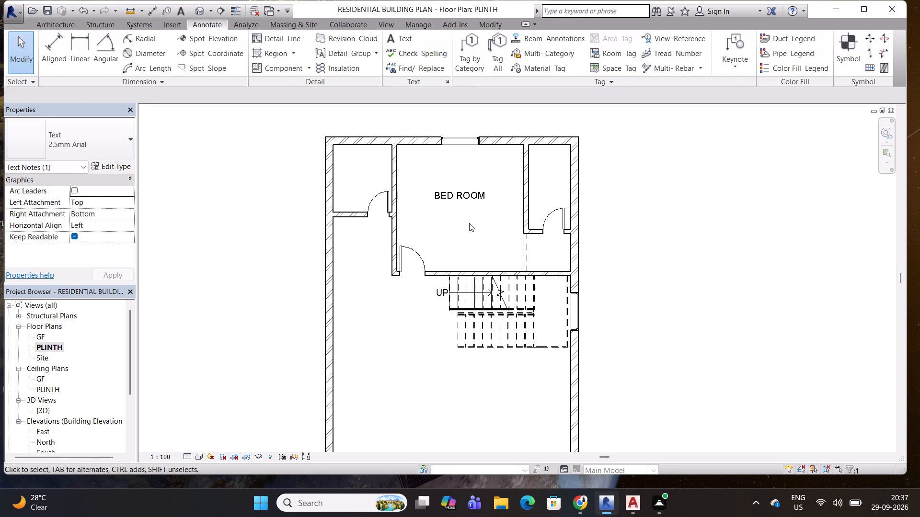
key("Escape")
key("Escape")
key("Escape")
key("Escape")
For the room tag, turn on Show Volume in the Room Tag With Area type and duplicate it as a new type.
left_click(619, 56)
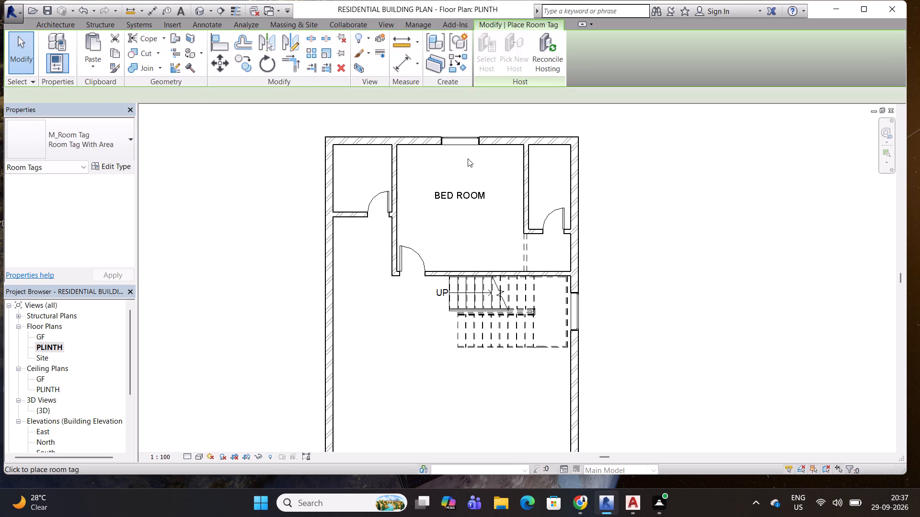
left_click(115, 94)
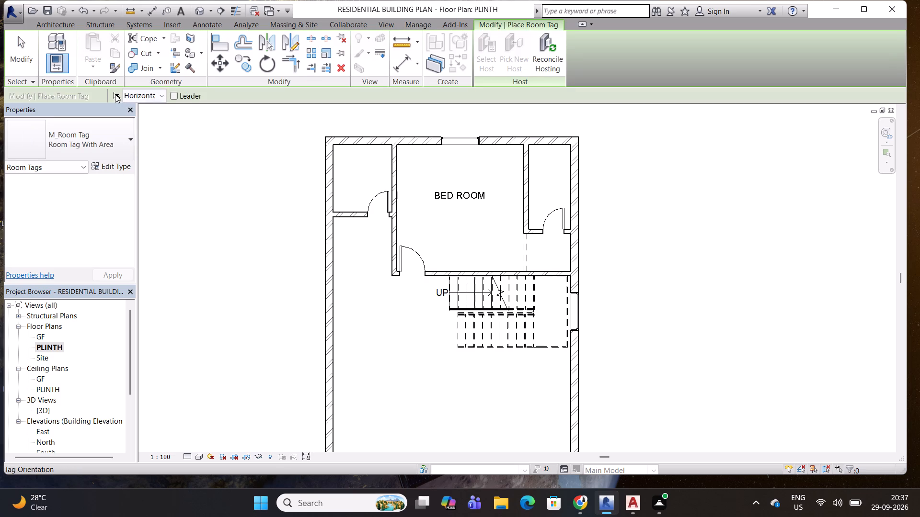
left_click(83, 142)
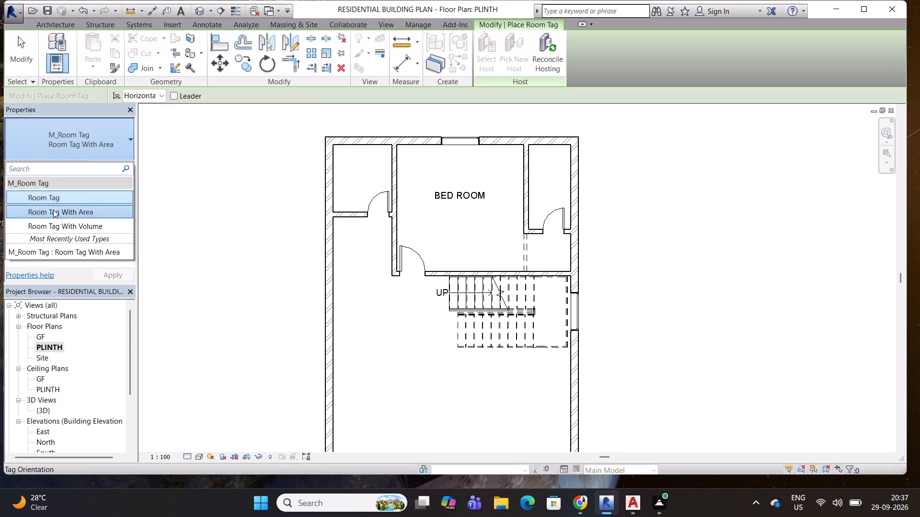
scroll(67, 236, "down", 3)
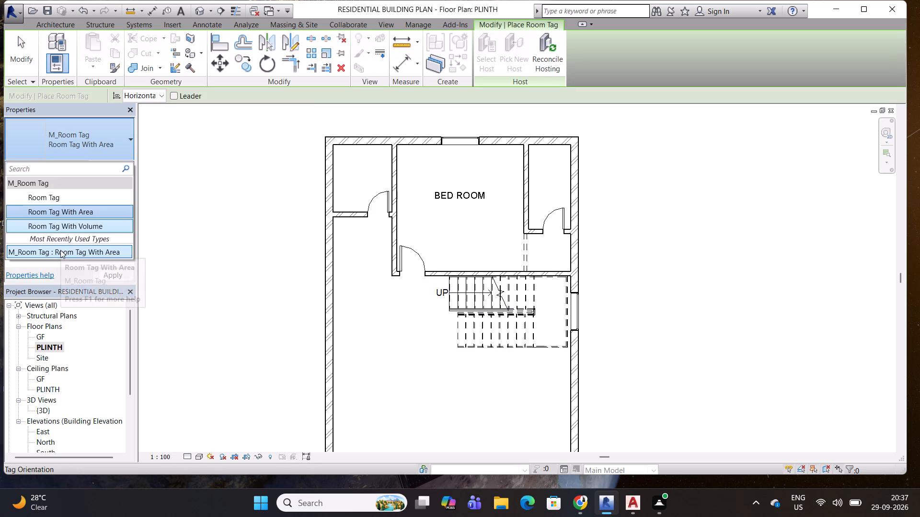
left_click(60, 250)
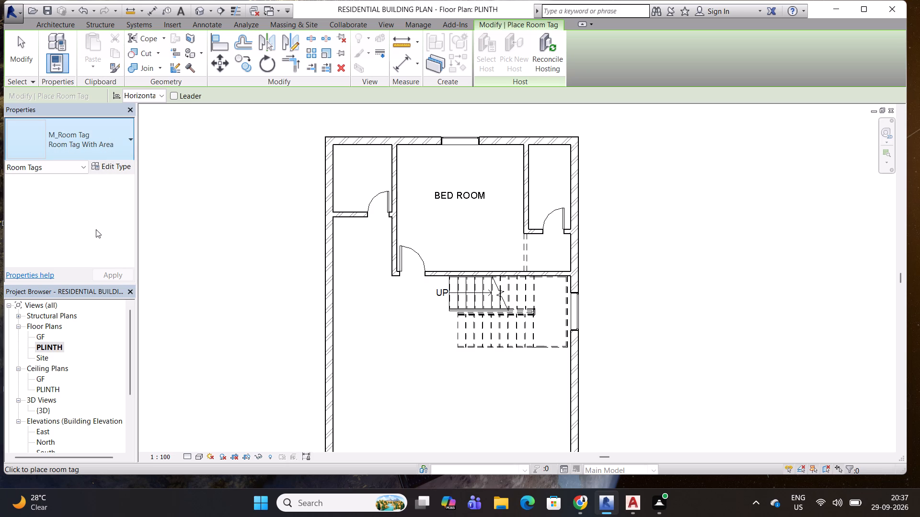
left_click(101, 166)
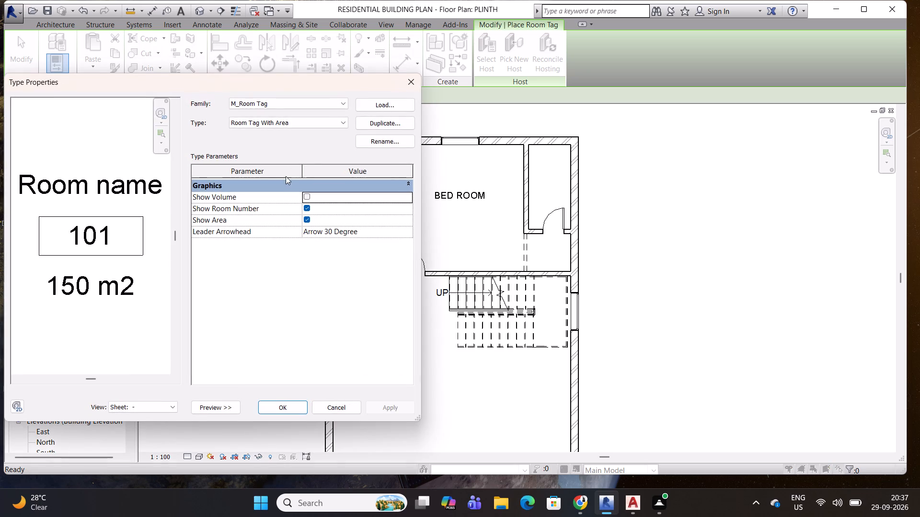
left_click(107, 232)
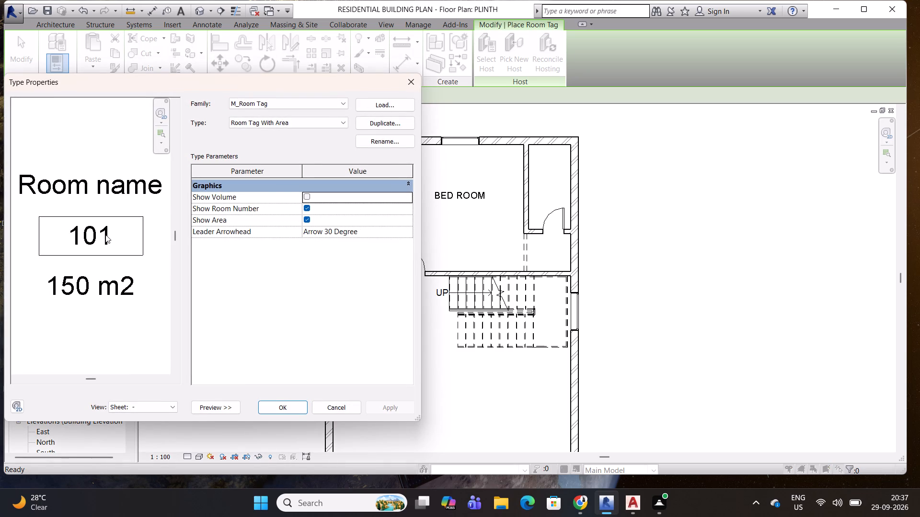
double_click(105, 235)
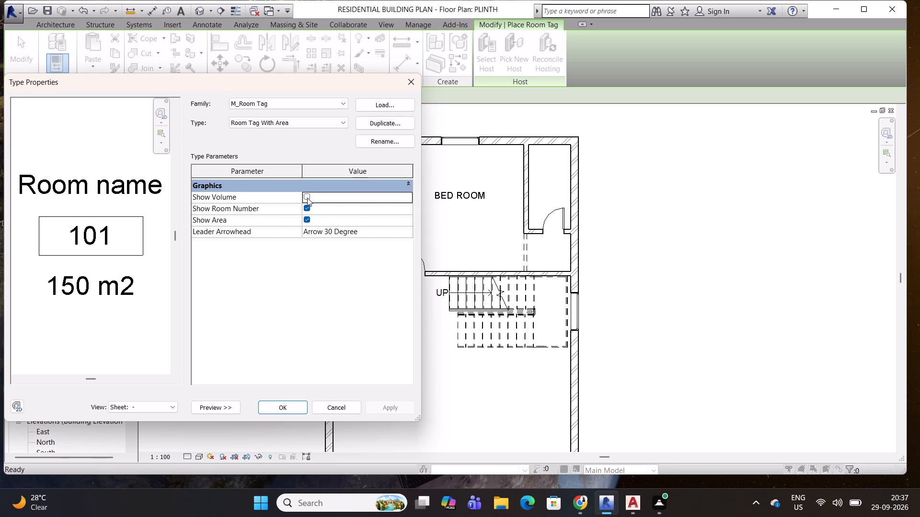
left_click(307, 197)
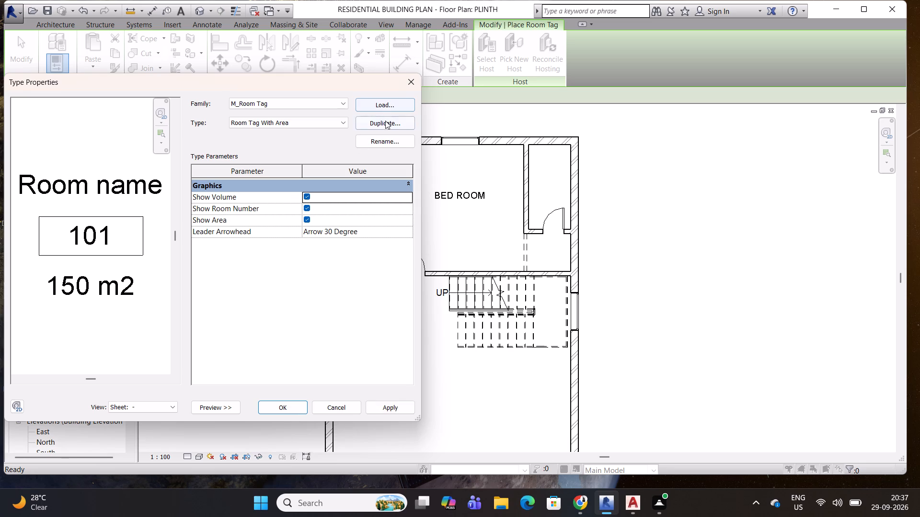
left_click(385, 121)
left_click(215, 272)
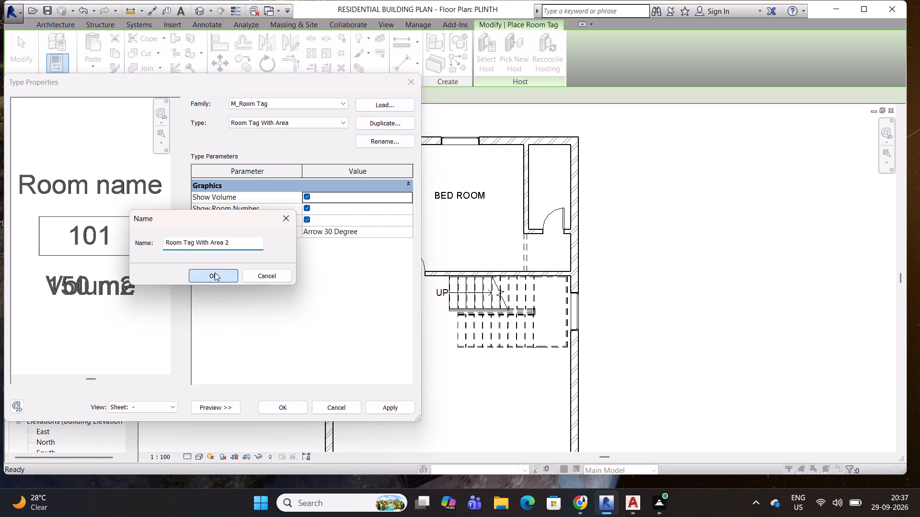
Turn off Show Volume in the duplicated room tag type, leaving room number and area shown, and apply it.
left_click(77, 284)
scroll(99, 273, "down", 2)
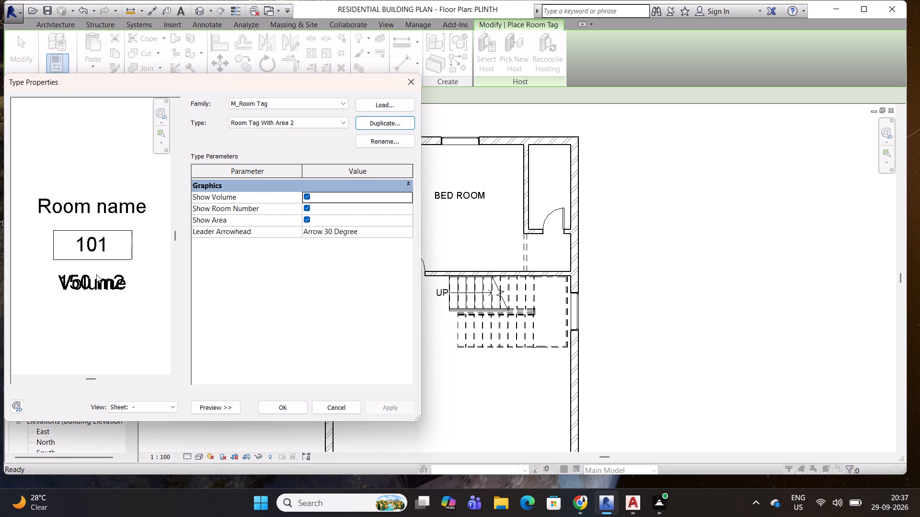
scroll(96, 274, "down", 2)
scroll(98, 274, "up", 2)
left_click(308, 195)
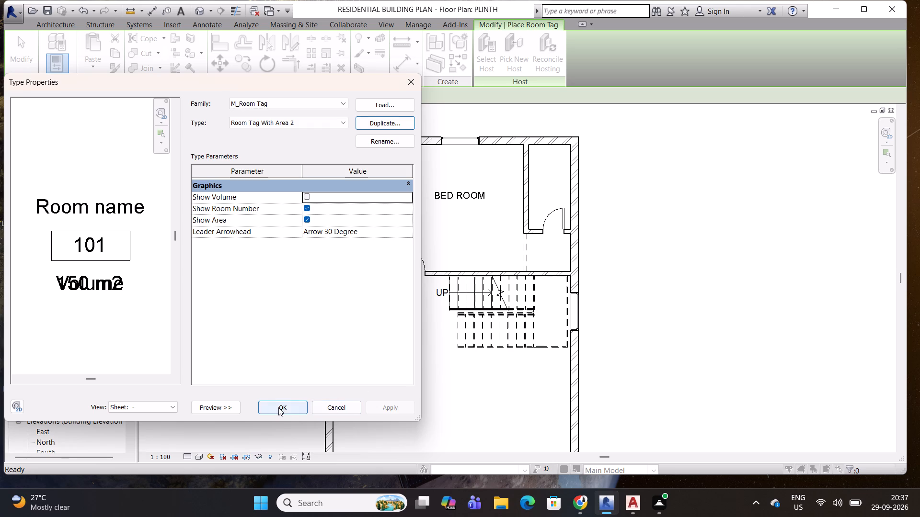
left_click(211, 403)
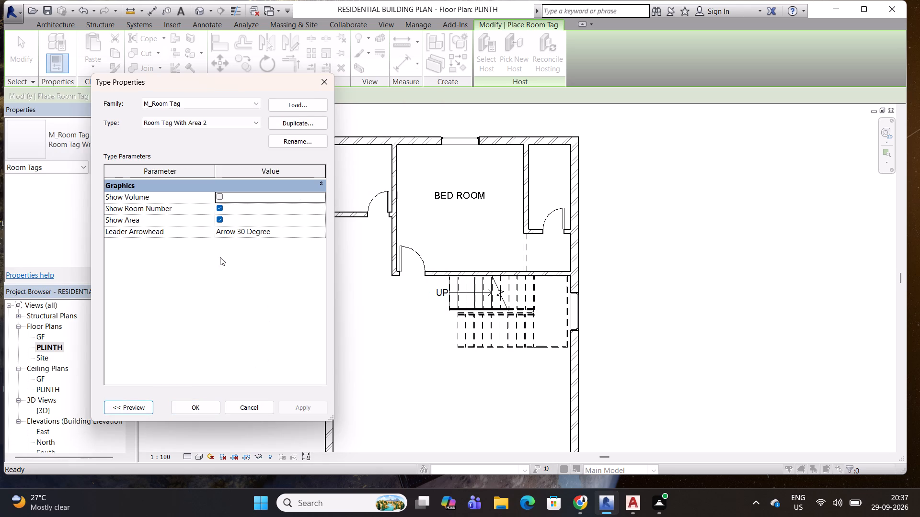
left_click(141, 403)
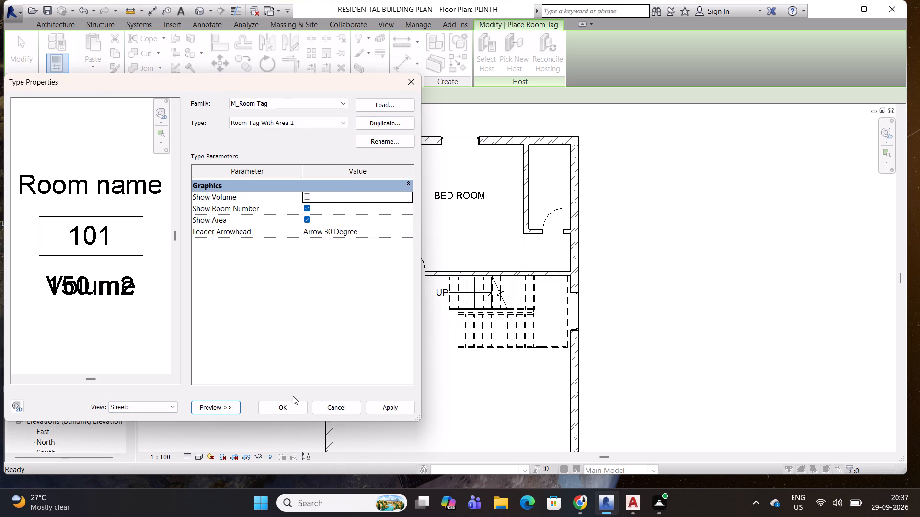
left_click(387, 410)
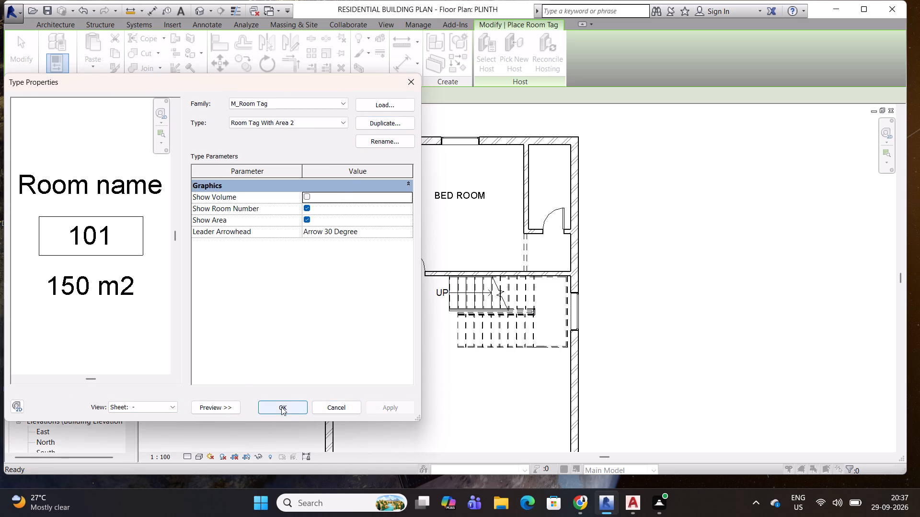
left_click(281, 407)
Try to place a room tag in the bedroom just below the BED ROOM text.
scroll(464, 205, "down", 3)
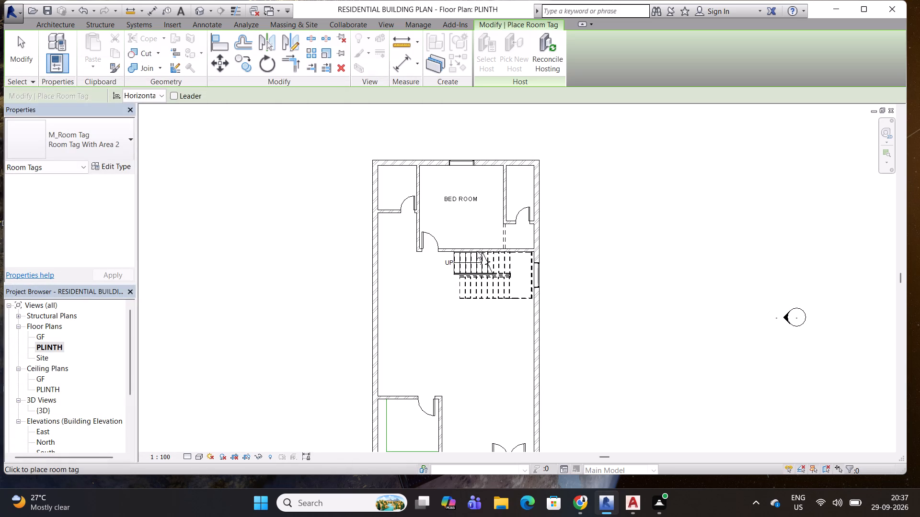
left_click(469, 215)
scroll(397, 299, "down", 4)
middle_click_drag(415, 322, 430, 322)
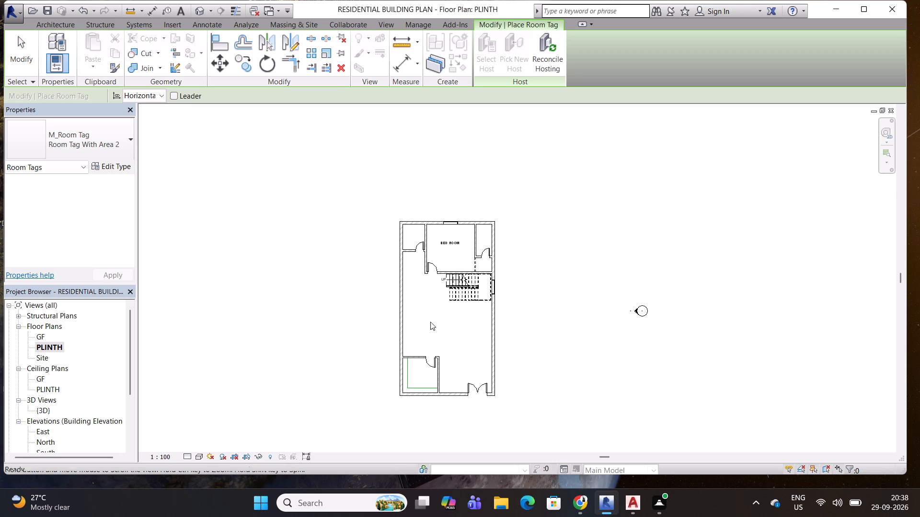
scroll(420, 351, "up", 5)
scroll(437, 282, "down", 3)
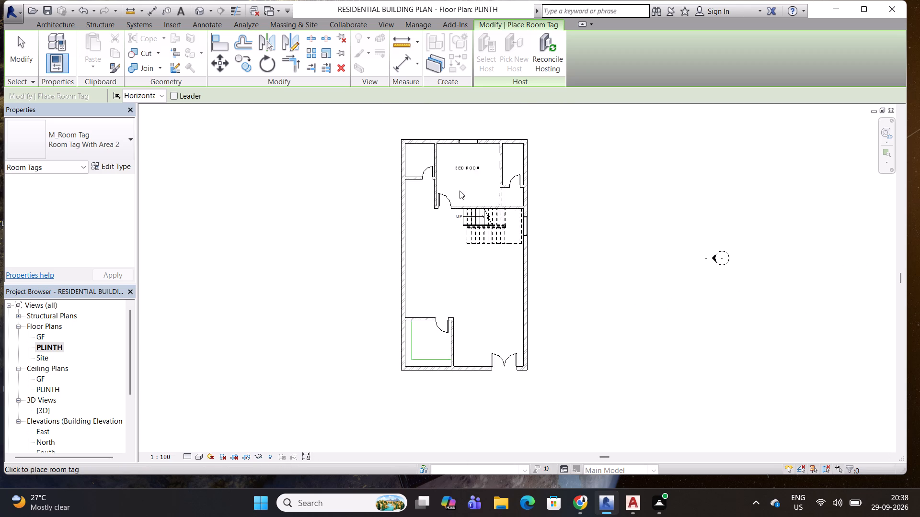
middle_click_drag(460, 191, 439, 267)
Place an aligned dimension across the bedroom's width between the centerlines of its two side partition walls, just below the BED ROOM text.
left_click(212, 21)
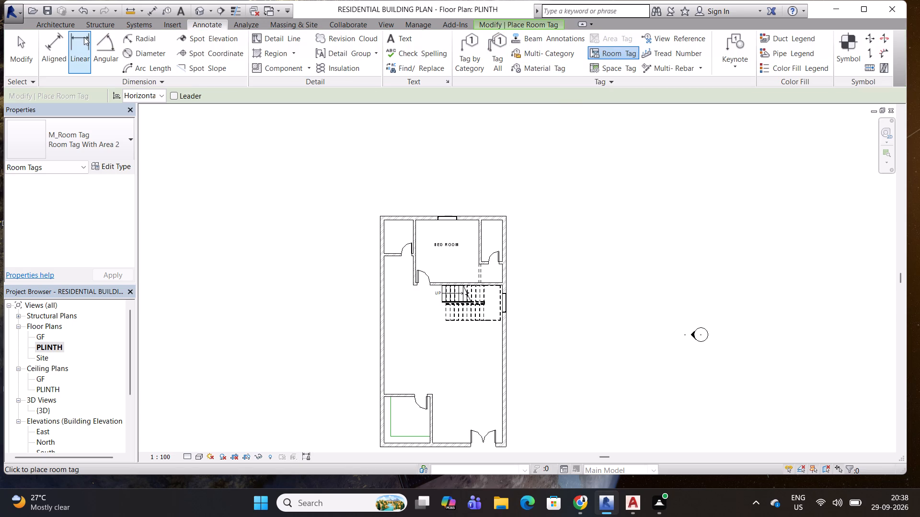
left_click(52, 40)
scroll(416, 205, "up", 4)
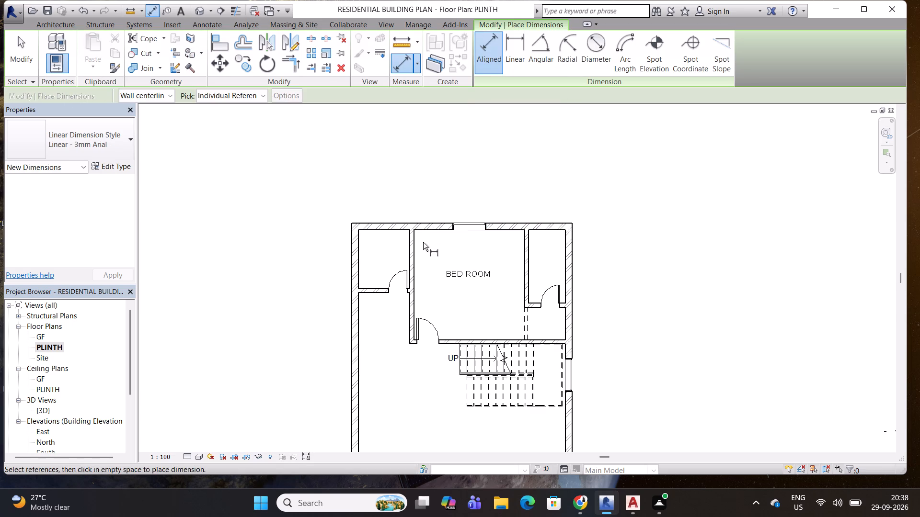
scroll(416, 242, "up", 5)
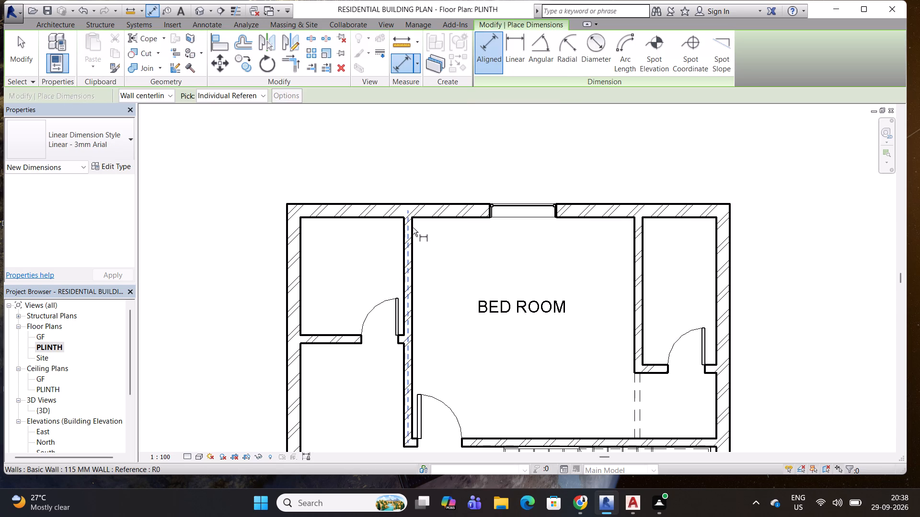
left_click(514, 39)
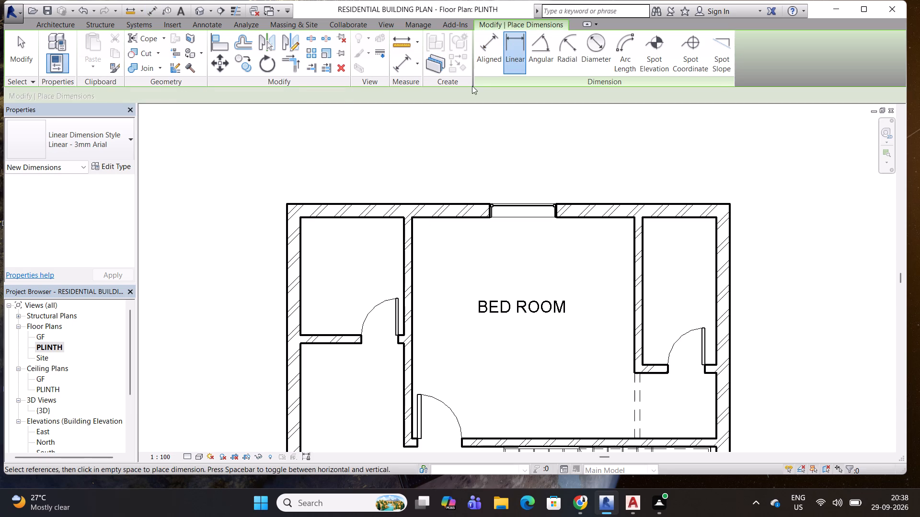
left_click(492, 49)
left_click(655, 42)
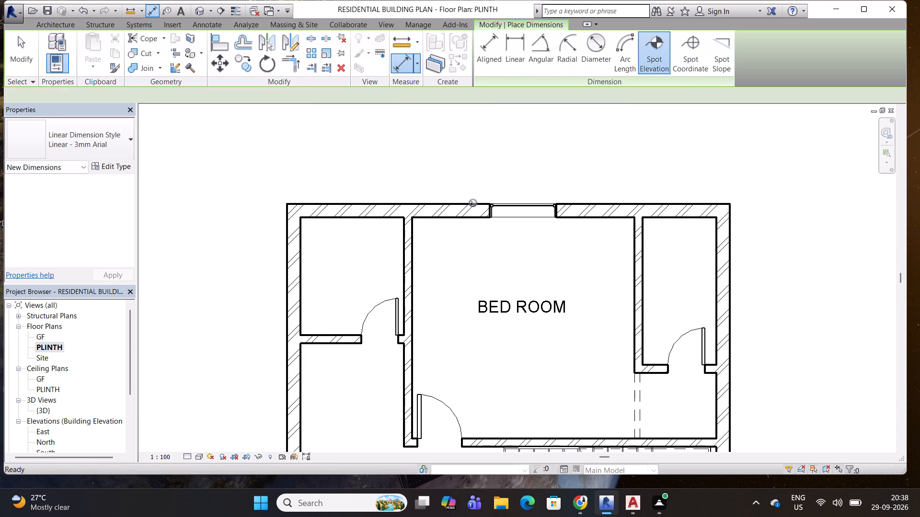
left_click(483, 43)
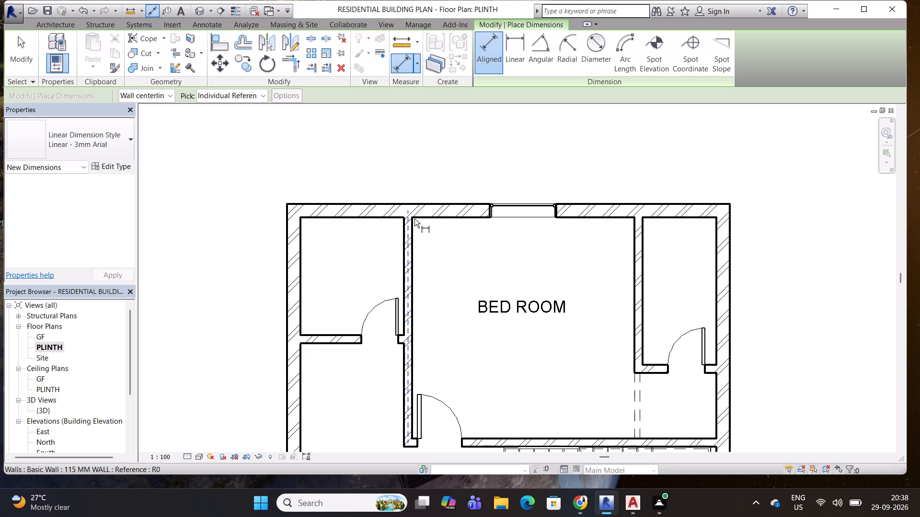
scroll(414, 219, "down", 6)
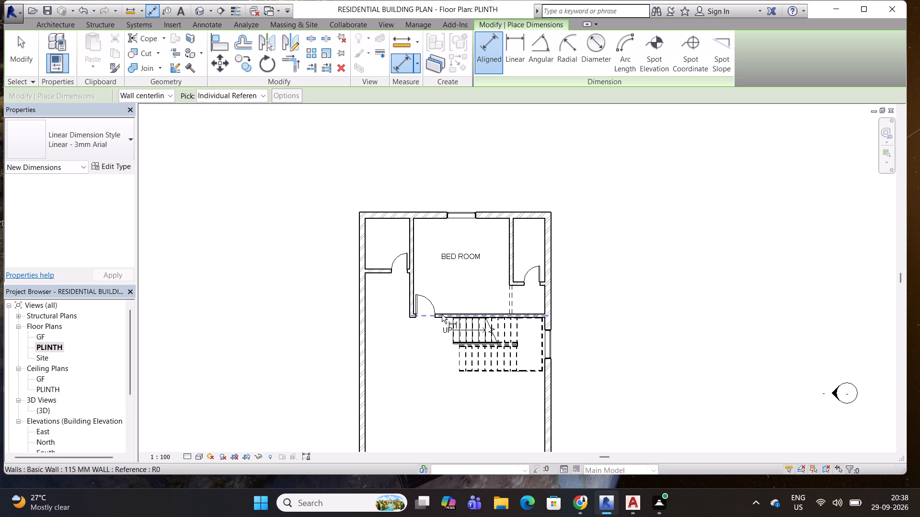
scroll(473, 297, "up", 3)
left_click(527, 268)
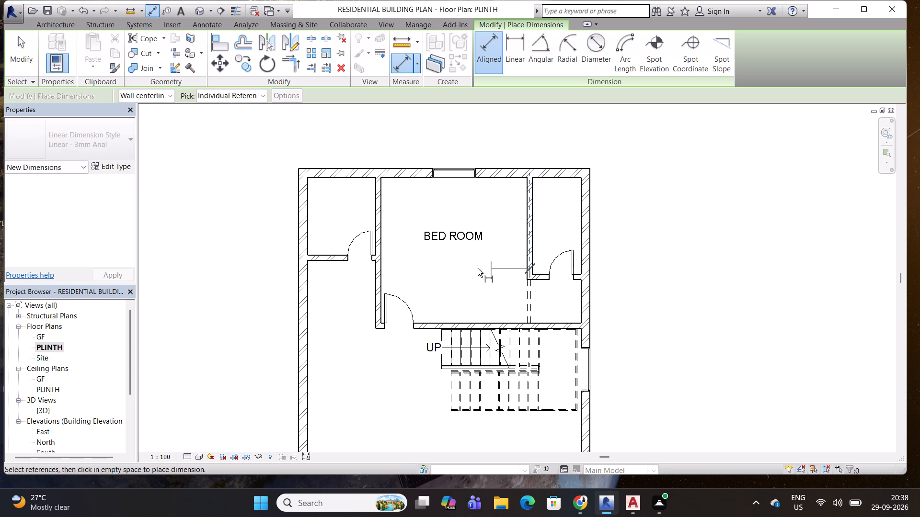
left_click(383, 267)
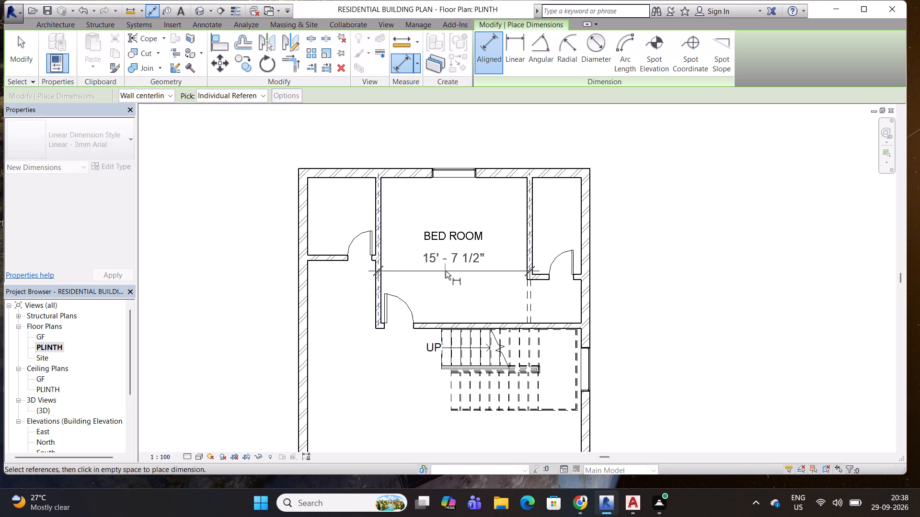
left_click(446, 271)
scroll(426, 253, "up", 3)
key("Escape")
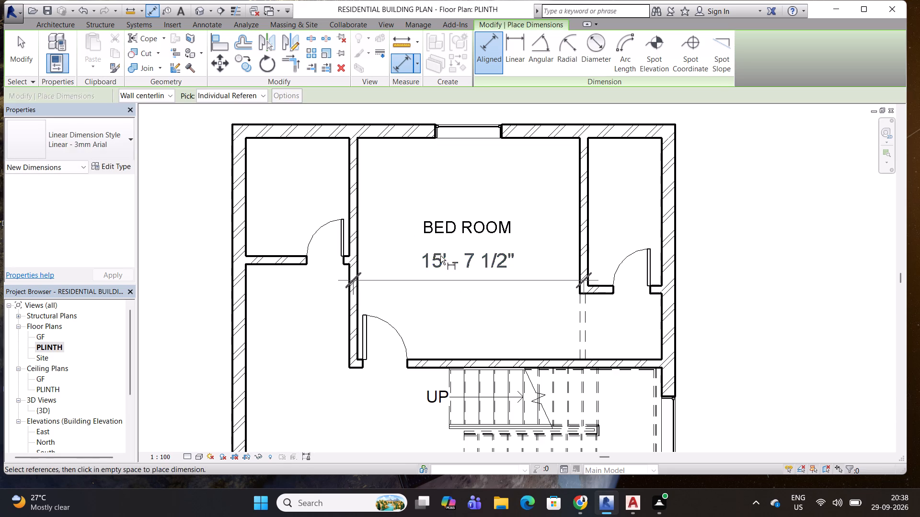
key("space")
key("Escape")
key("Escape")
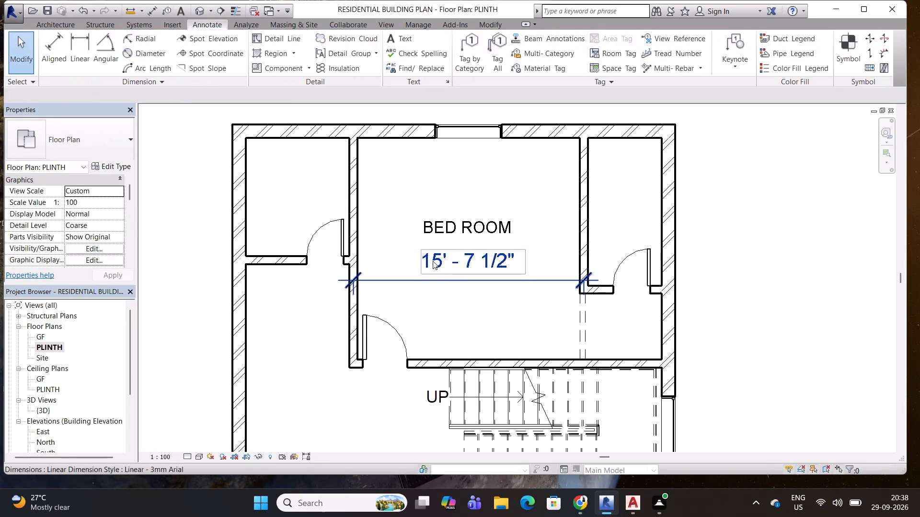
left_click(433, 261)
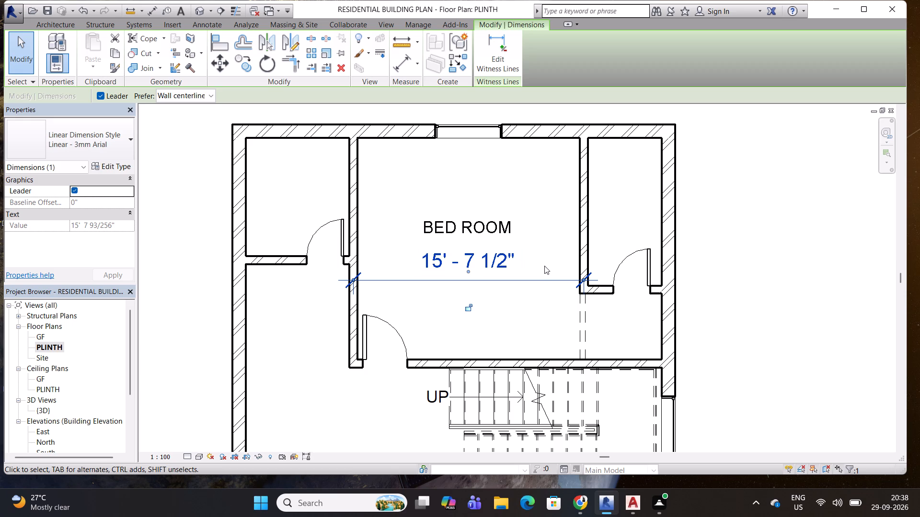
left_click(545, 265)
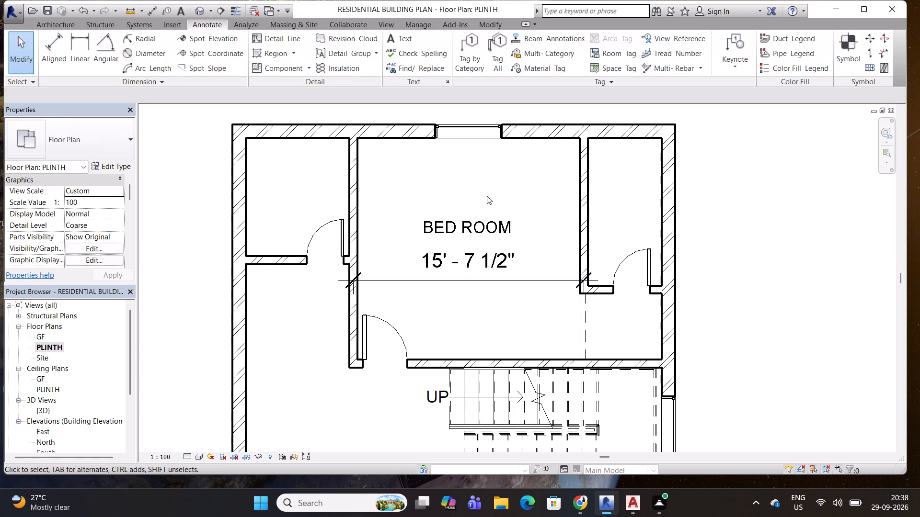
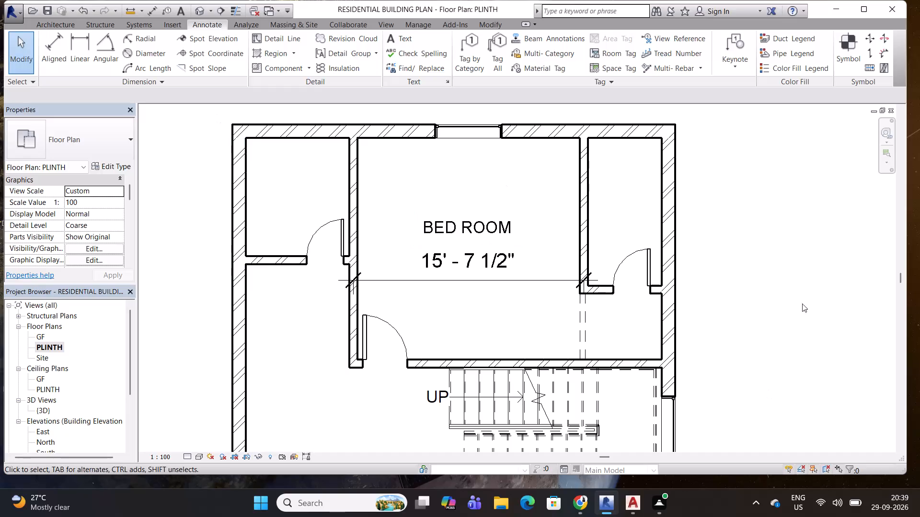
Measure the depth of the small upper-left room from the top wall's inner face to the partition with the door.
left_click(50, 43)
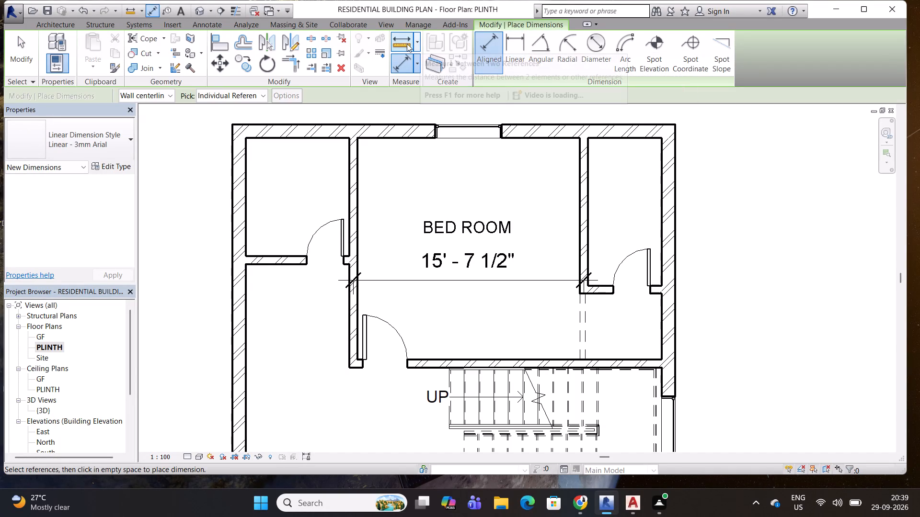
left_click(415, 59)
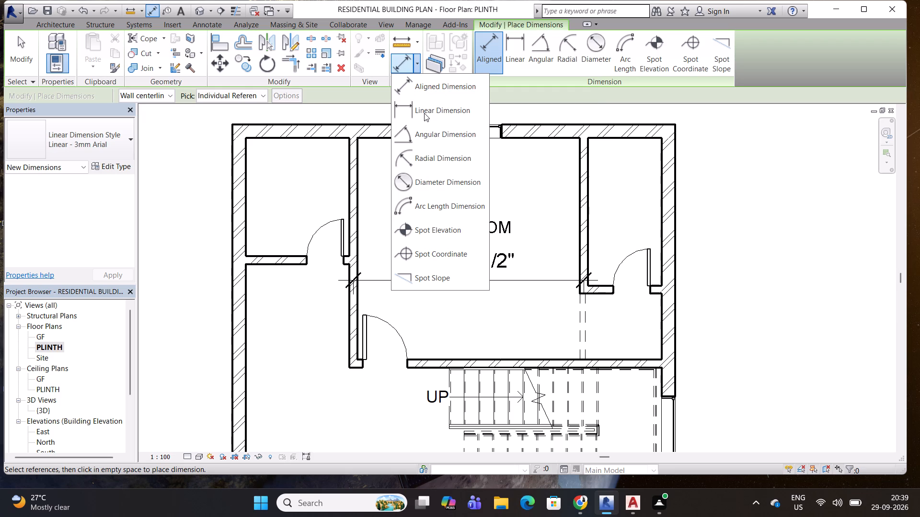
left_click(424, 113)
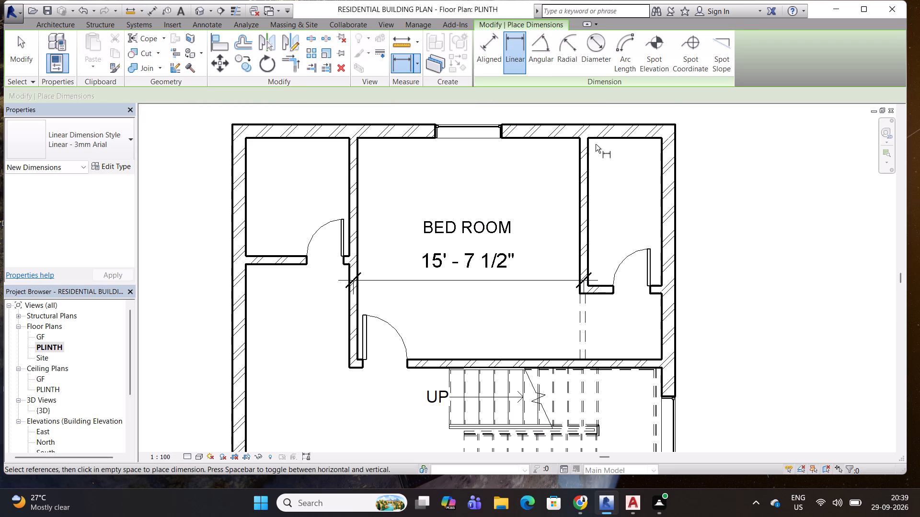
left_click(404, 39)
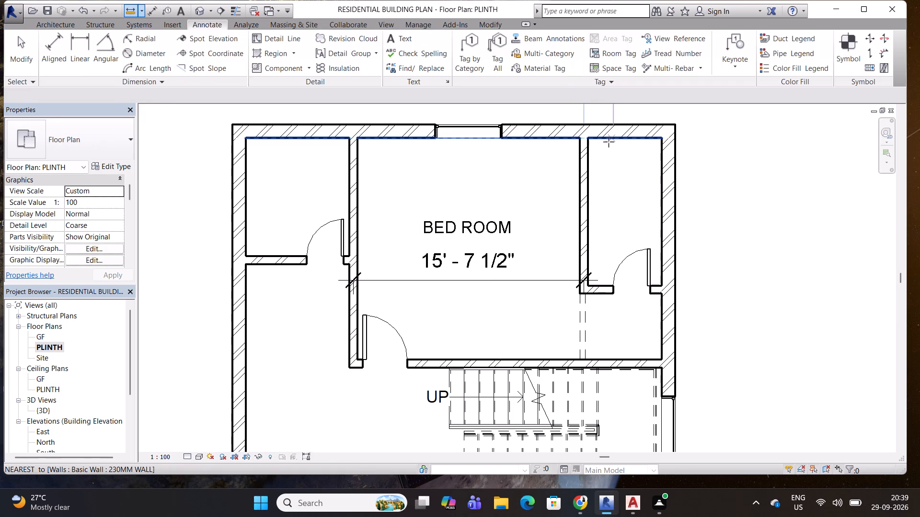
scroll(440, 195, "down", 3)
middle_click_drag(419, 308, 428, 311)
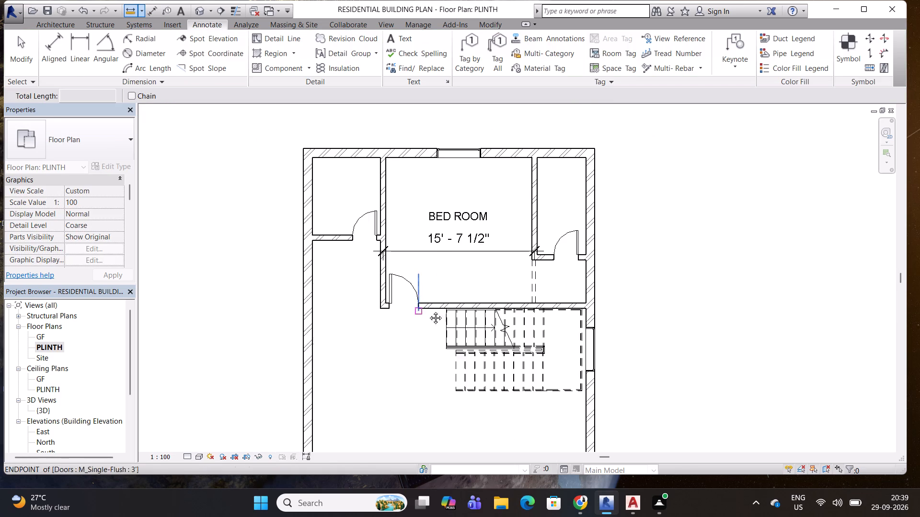
middle_click_drag(428, 311, 443, 324)
scroll(366, 182, "up", 2)
left_click(370, 170)
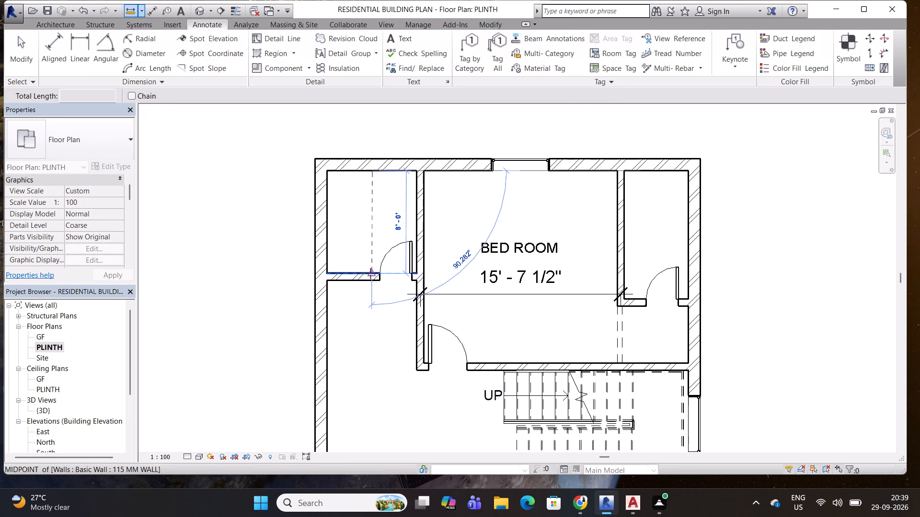
scroll(367, 240, "up", 3)
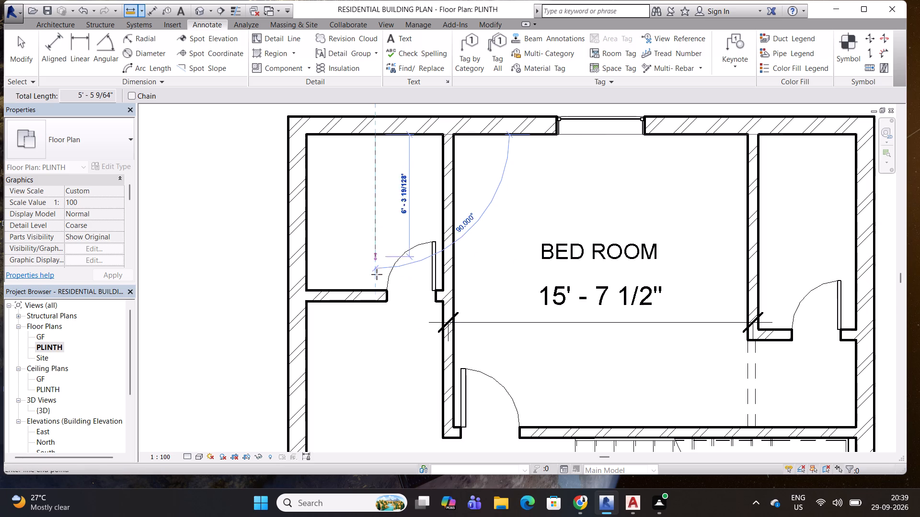
left_click(377, 289)
left_click(361, 204)
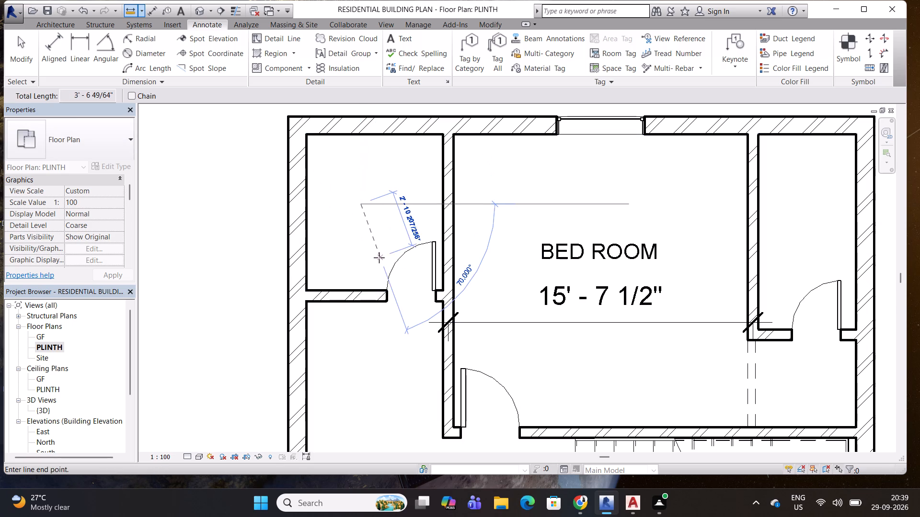
key("Escape")
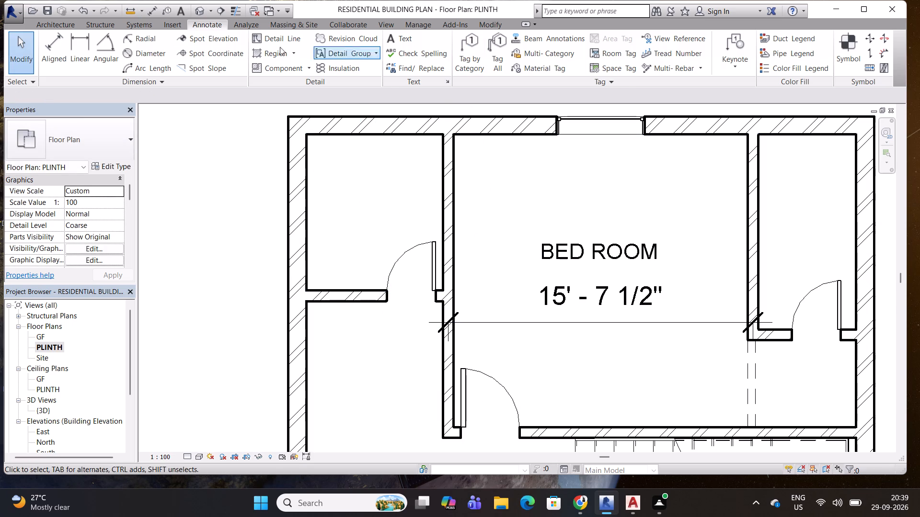
Measure the small upper-left room's depth and its width between the inner wall faces.
left_click(80, 44)
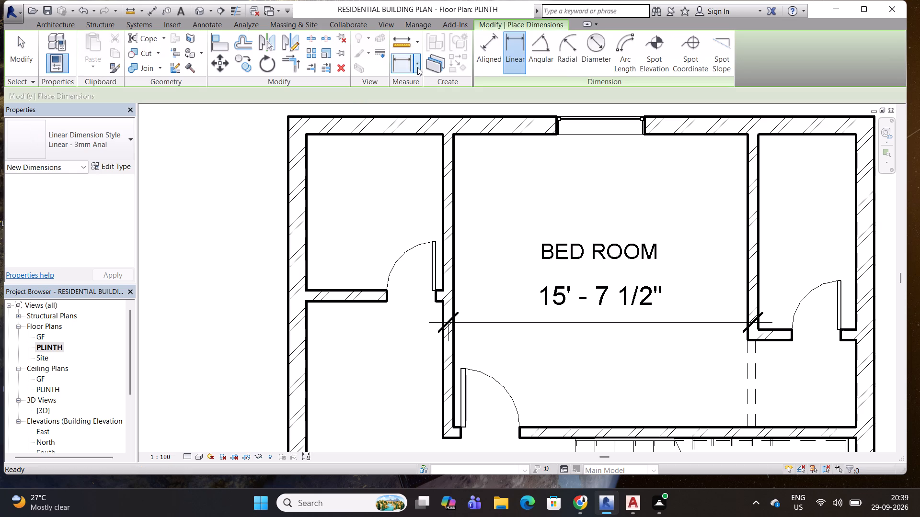
left_click(404, 45)
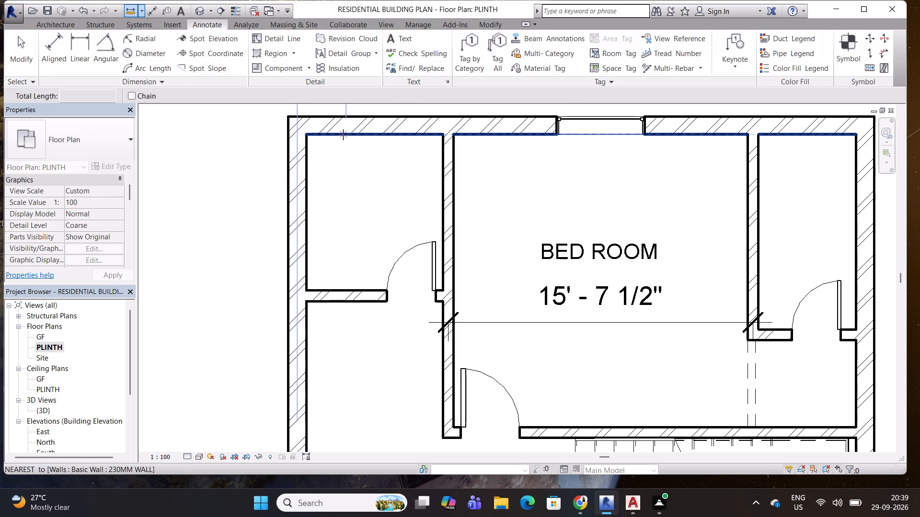
left_click(343, 135)
left_click(347, 288)
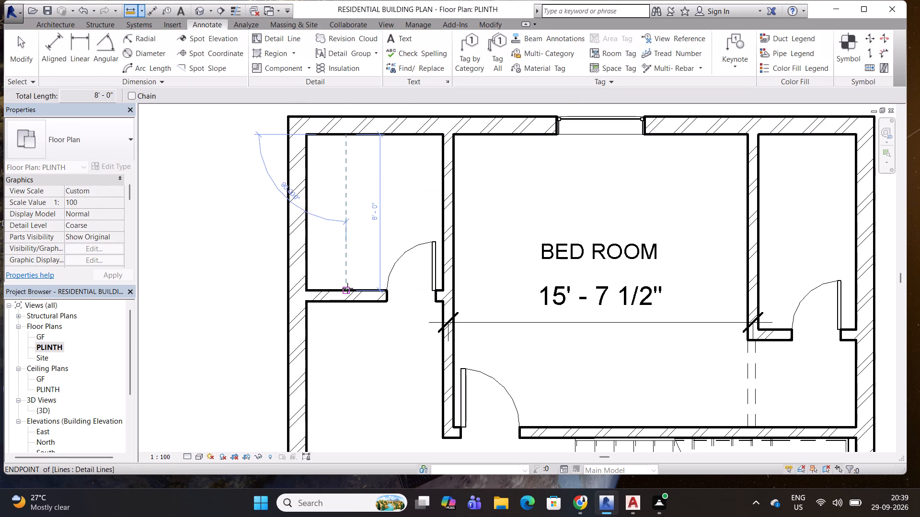
left_click(443, 205)
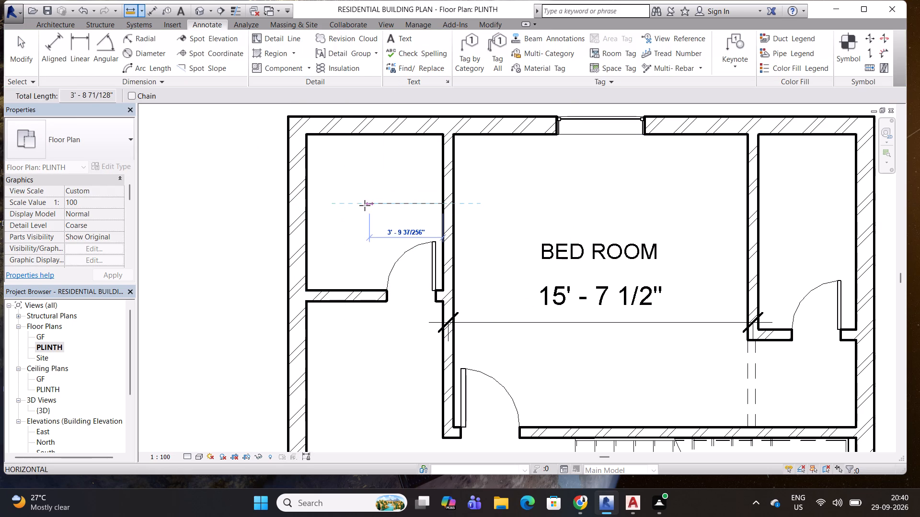
left_click(307, 204)
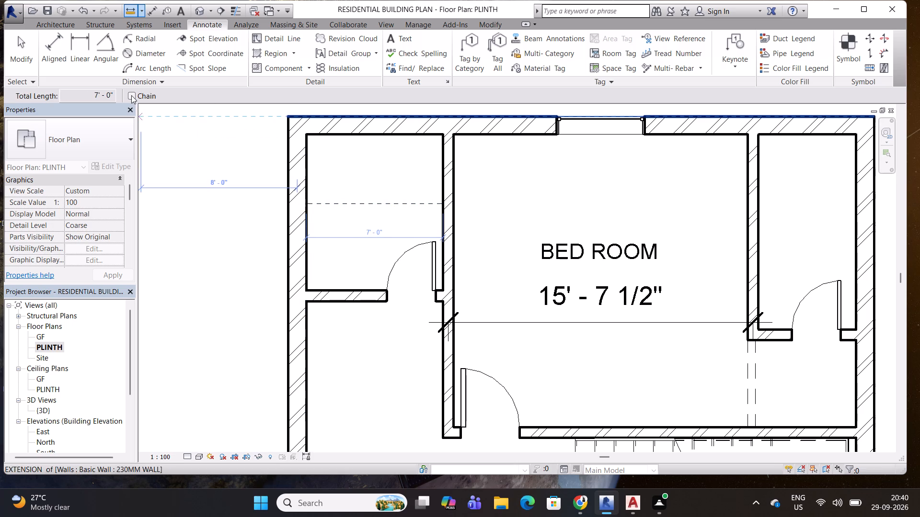
Turn on Chain and measure the small upper-left room from its lower partition to the top wall and on to the corner.
left_click(131, 95)
left_click(354, 289)
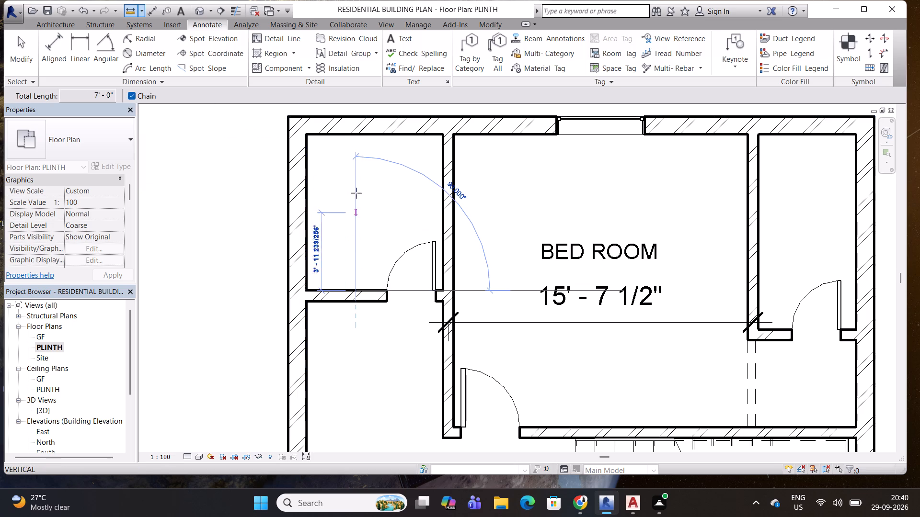
left_click(354, 132)
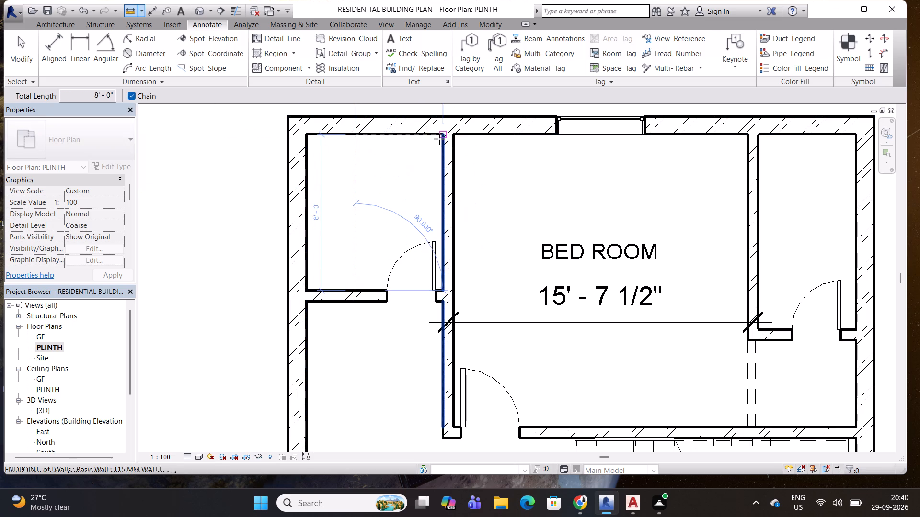
left_click(440, 136)
middle_click_drag(392, 212, 399, 216)
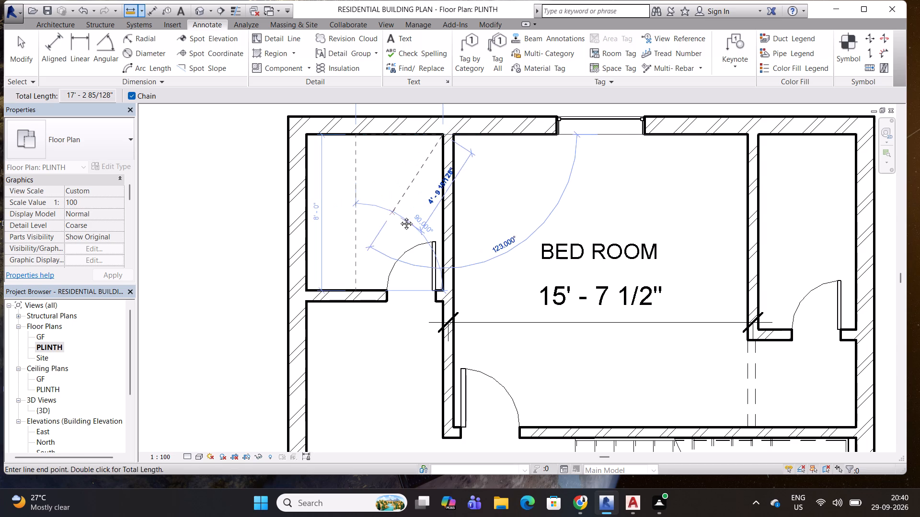
middle_click_drag(399, 216, 402, 293)
key("Escape")
key("Escape")
key("Escape")
key("Escape")
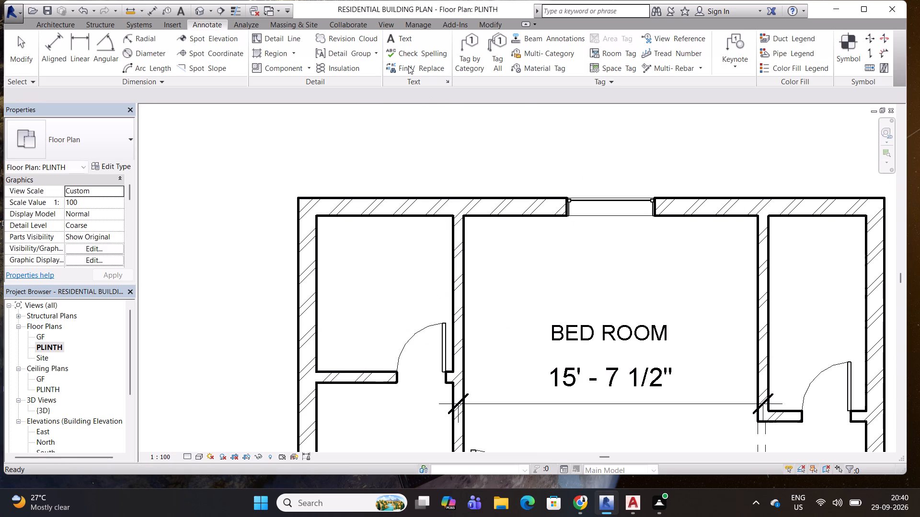
key("Escape")
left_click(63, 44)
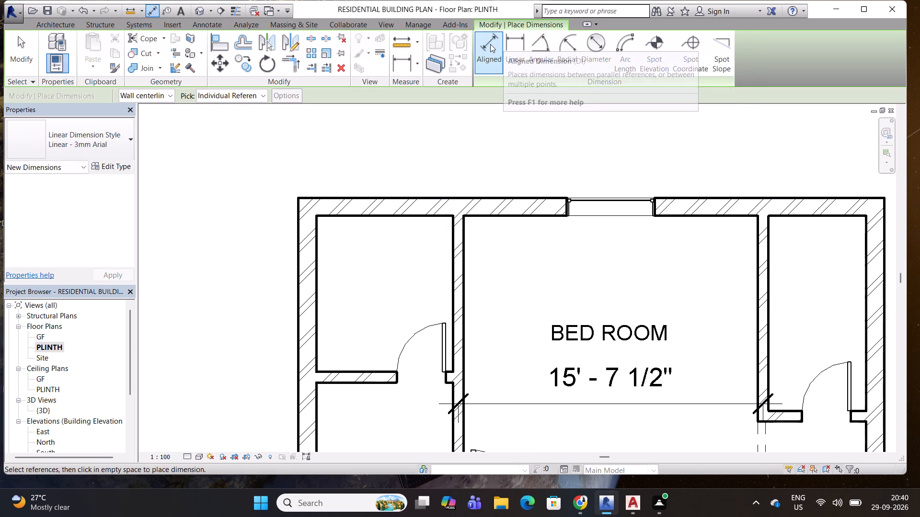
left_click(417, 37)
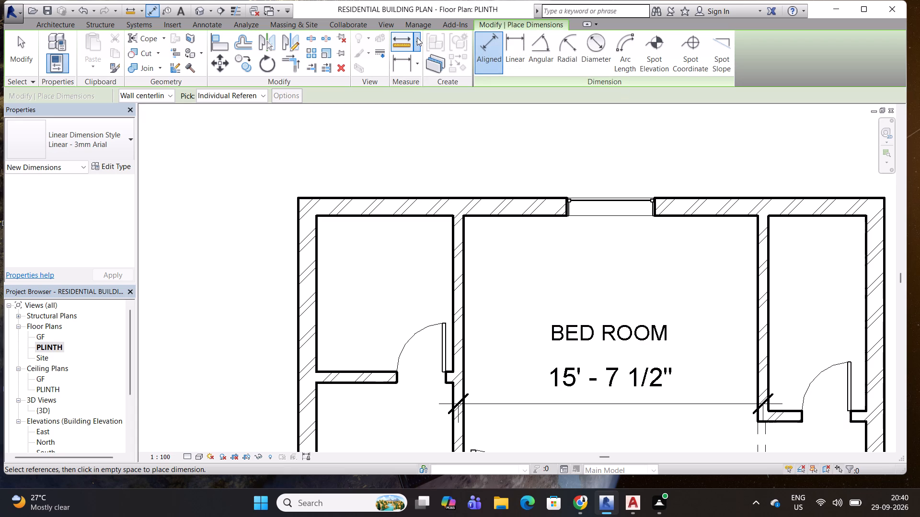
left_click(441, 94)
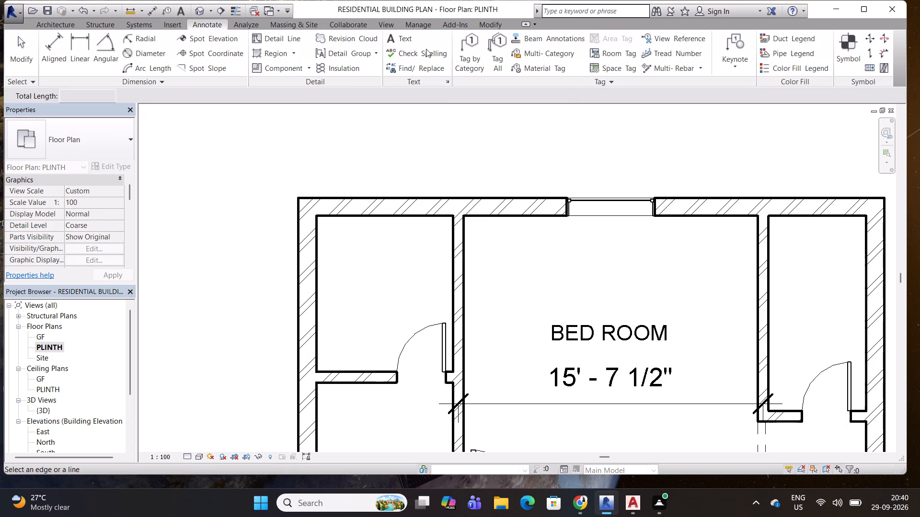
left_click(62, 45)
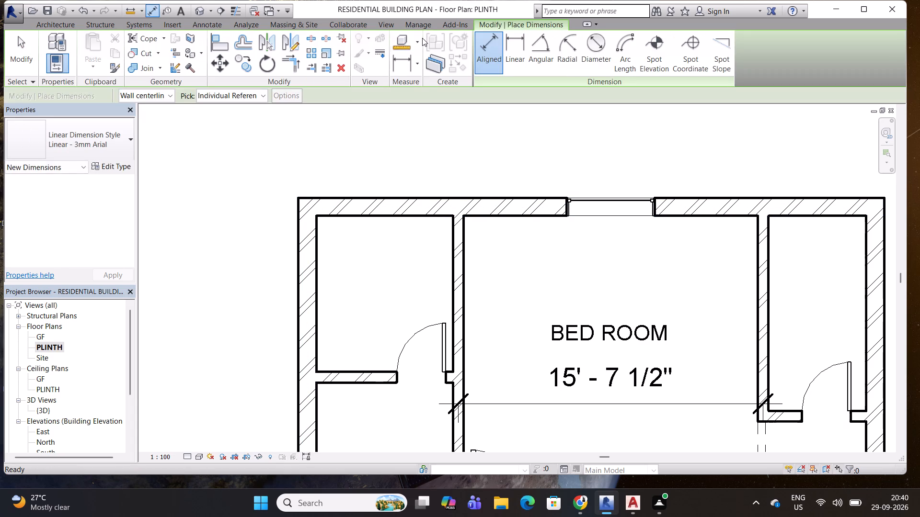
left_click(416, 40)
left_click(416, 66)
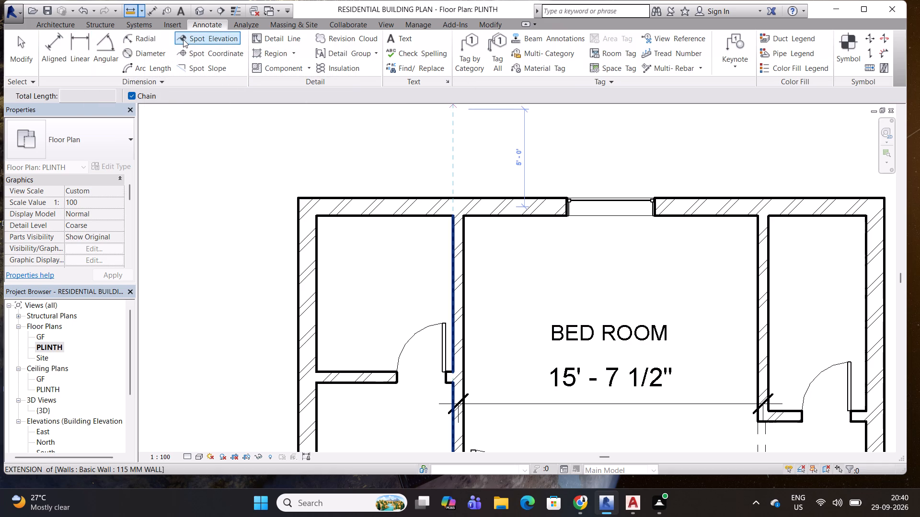
Set the aligned dimension reference to Wall faces and dimension the small upper-left room's width between its side walls.
left_click(59, 43)
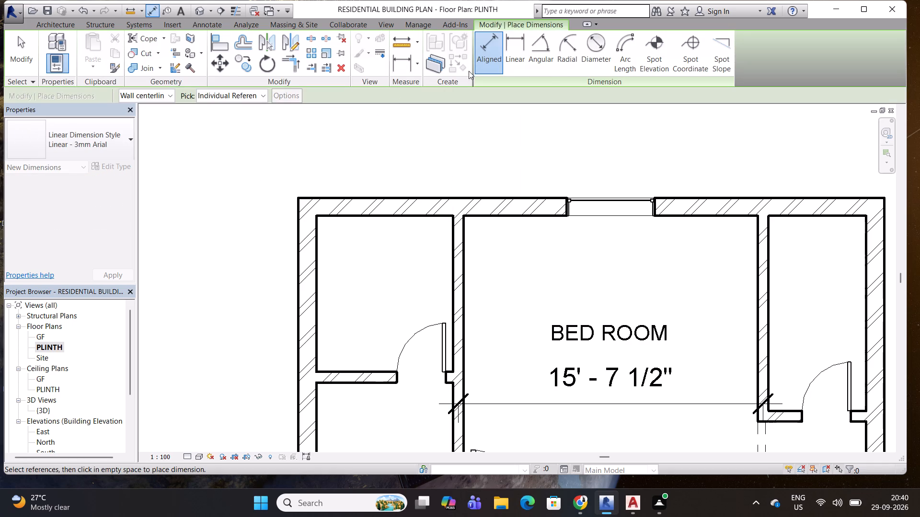
left_click(583, 82)
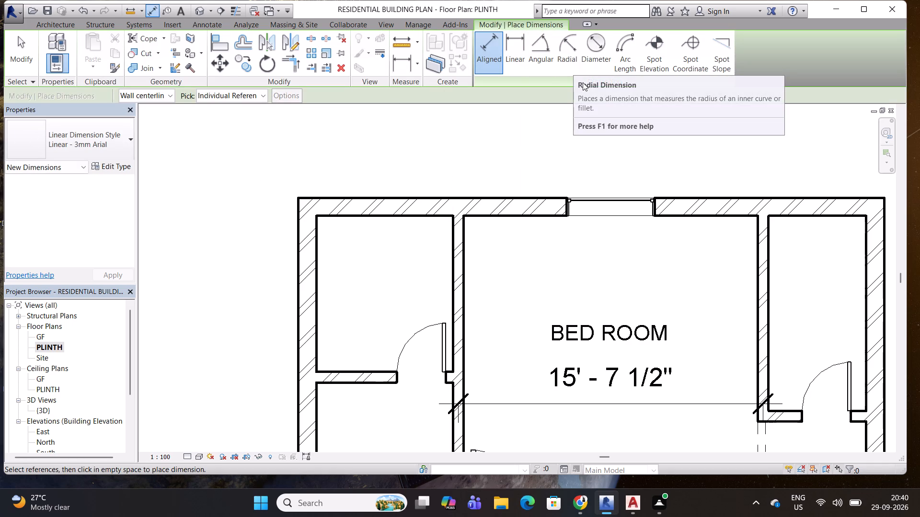
left_click(583, 82)
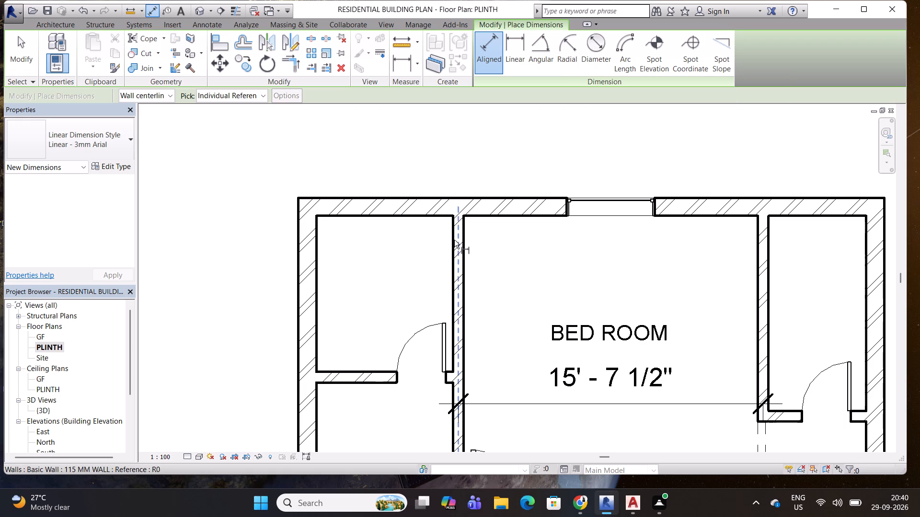
left_click(172, 93)
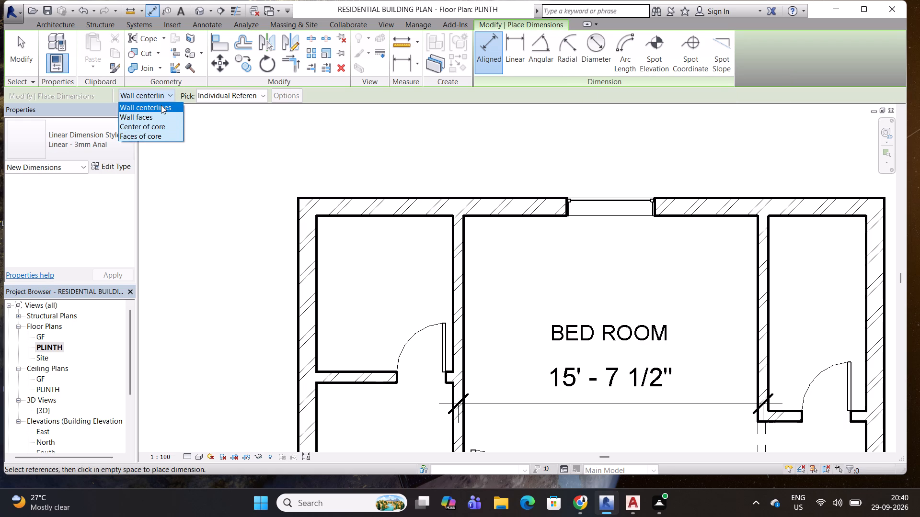
left_click(156, 116)
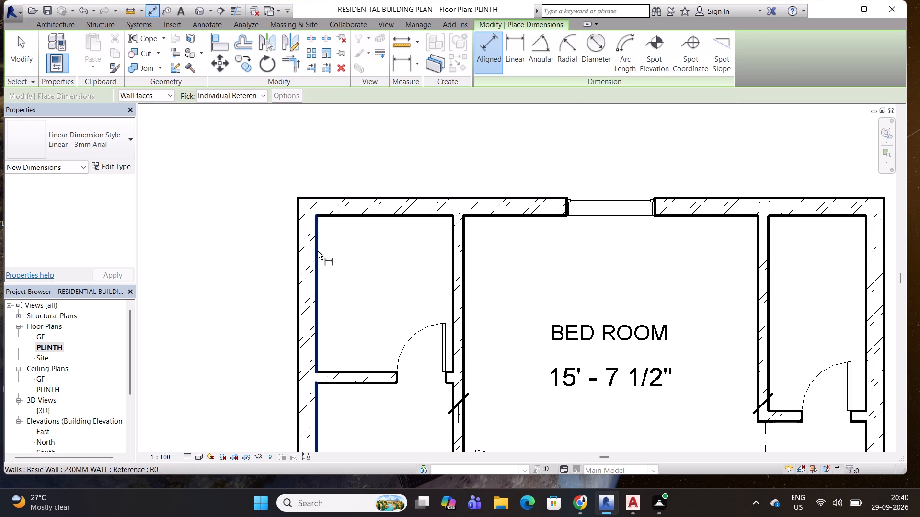
left_click(318, 251)
left_click(452, 250)
left_click(382, 258)
Place an aligned dimension for the small upper-left room's depth, from the top wall's inner face to the lower partition.
scroll(433, 247, "down", 2)
middle_click_drag(441, 245, 397, 173)
left_click(310, 148)
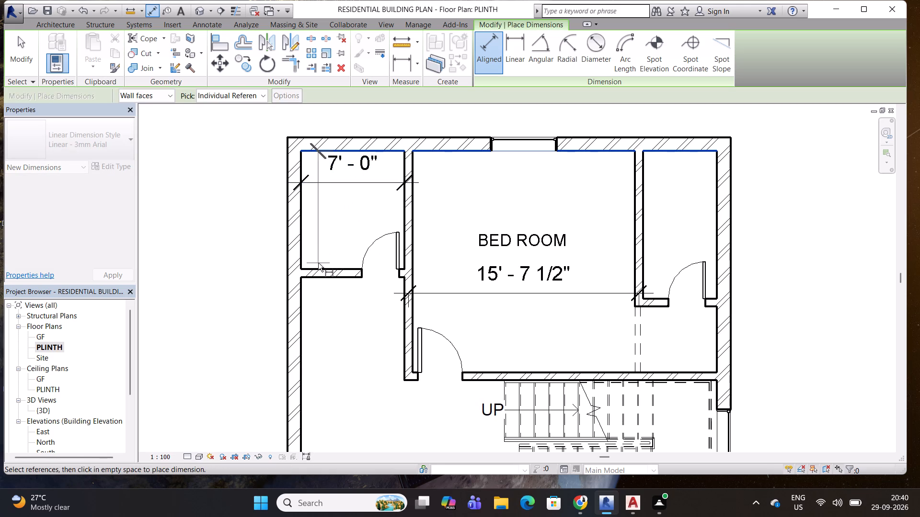
left_click(318, 264)
left_click(328, 229)
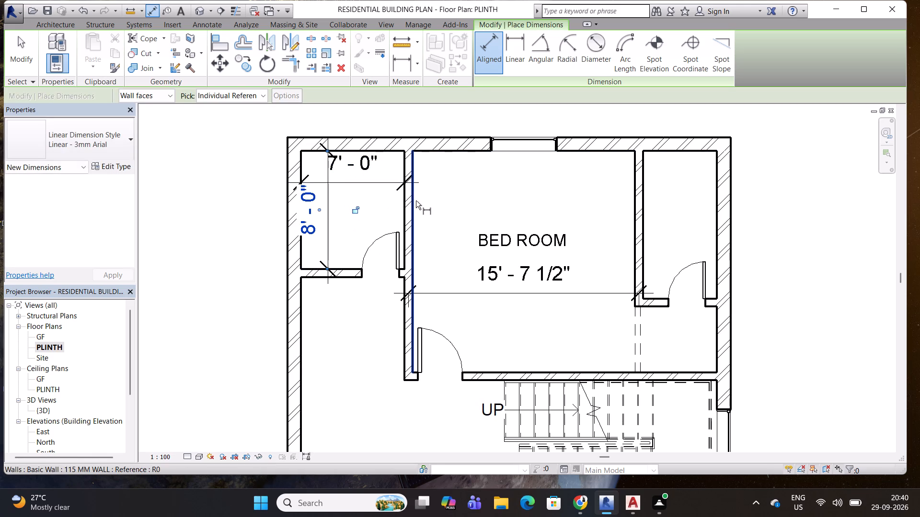
Place aligned dimensions between the bedroom's inner wall faces: the width above the BED ROOM text and the depth beside it.
left_click(416, 201)
left_click(636, 198)
left_click(548, 190)
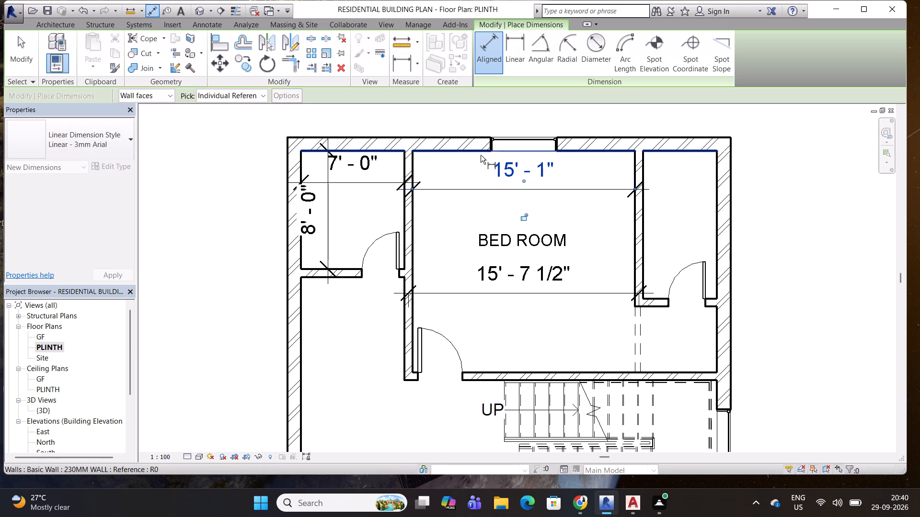
left_click(481, 155)
left_click(481, 371)
left_click(463, 307)
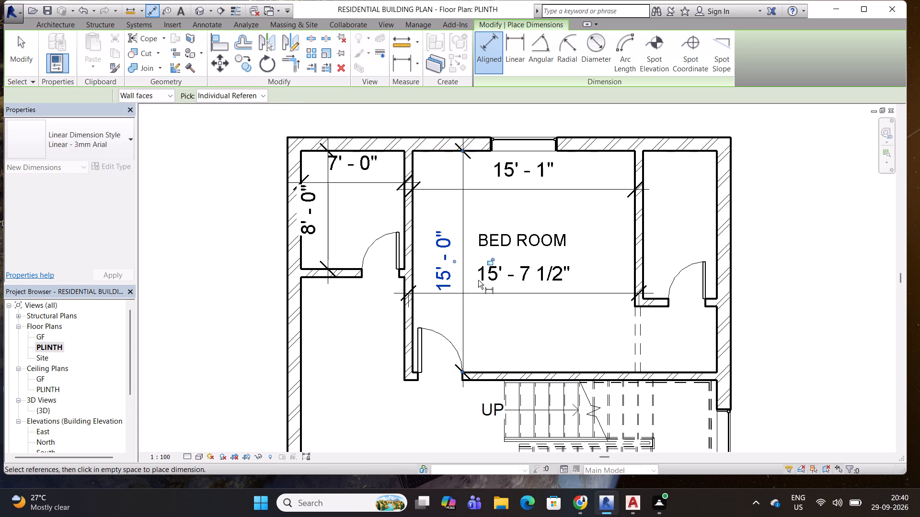
key("Escape")
key("Escape")
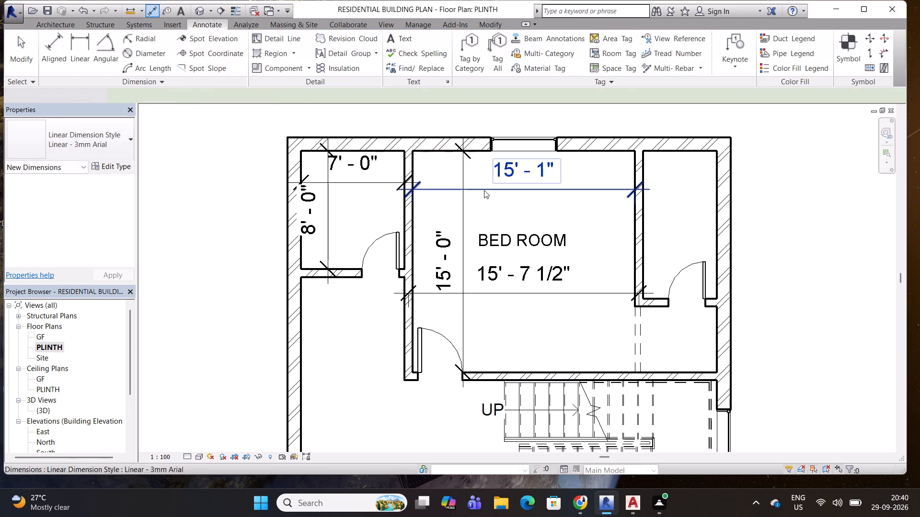
key("Escape")
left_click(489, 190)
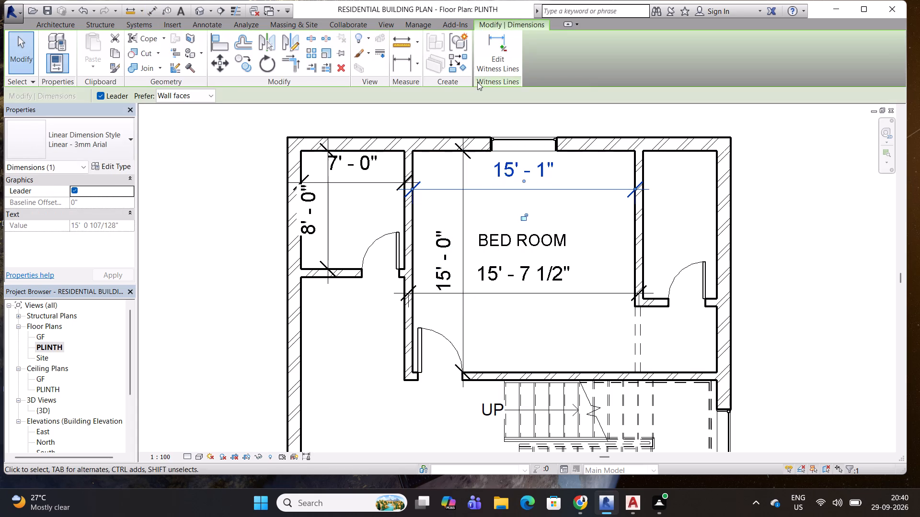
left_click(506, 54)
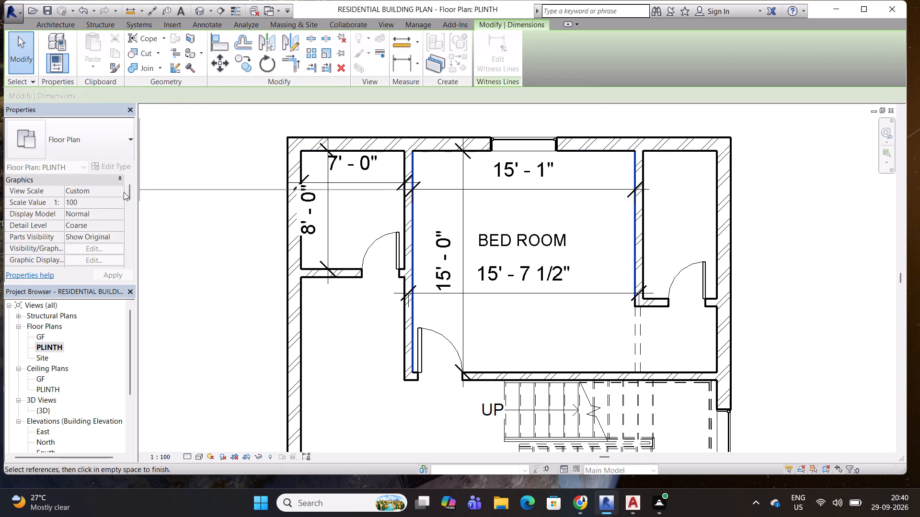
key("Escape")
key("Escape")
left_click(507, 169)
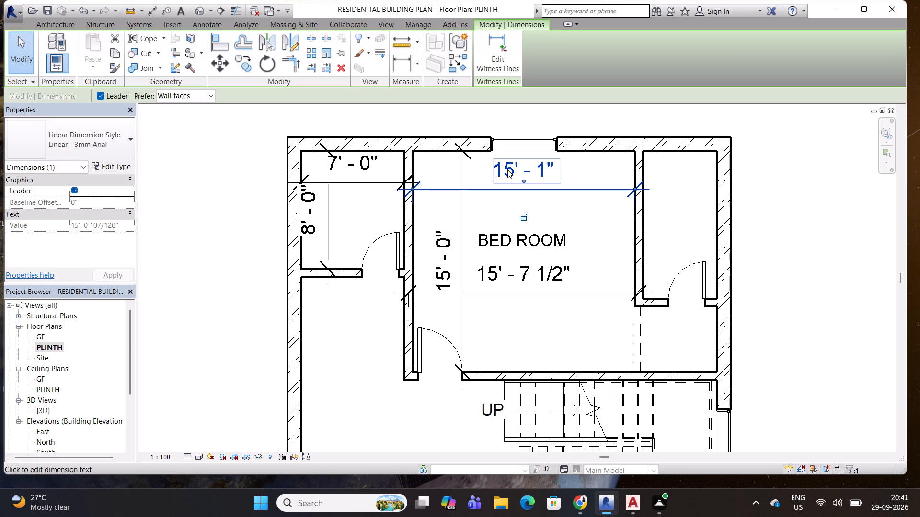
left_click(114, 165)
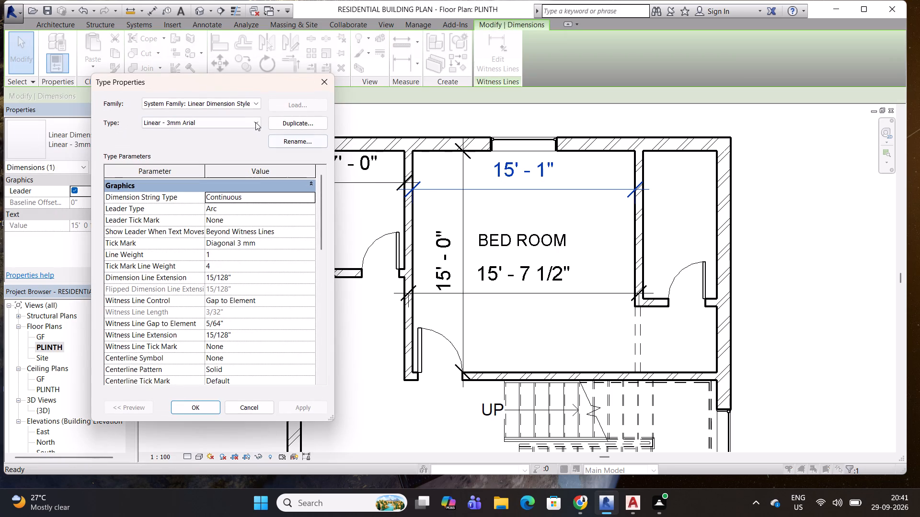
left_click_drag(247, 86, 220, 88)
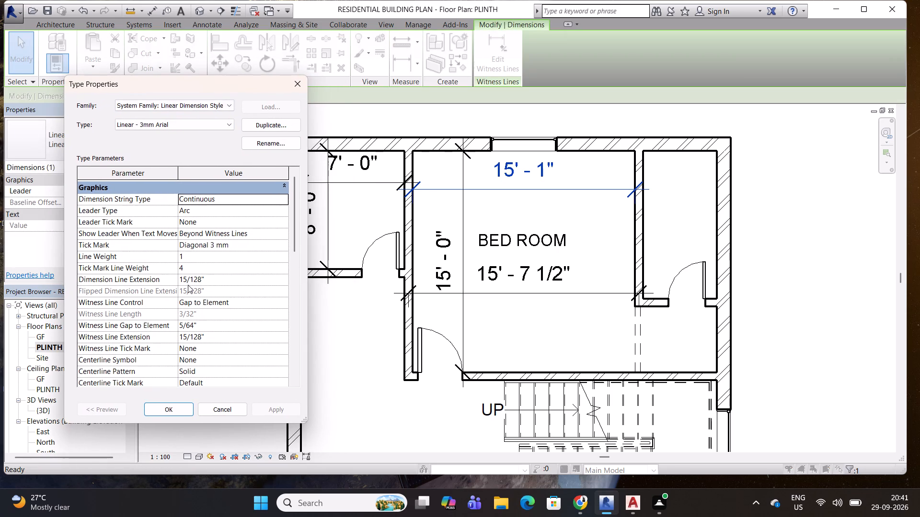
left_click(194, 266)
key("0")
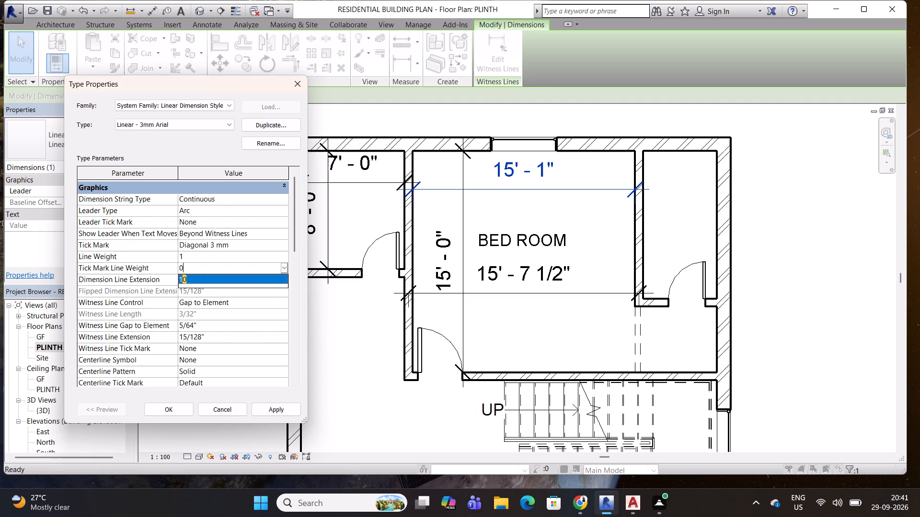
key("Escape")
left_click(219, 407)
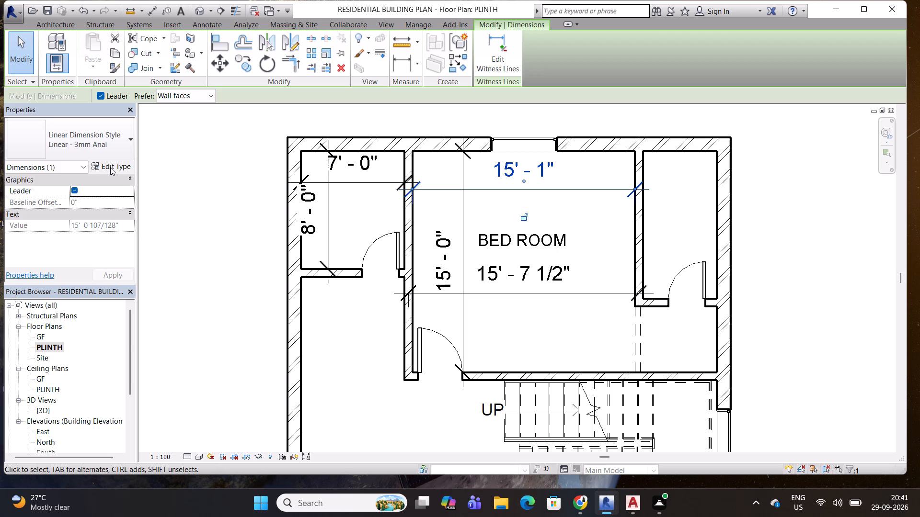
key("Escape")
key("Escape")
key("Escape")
Set the Tick Mark Line Weight of the bedroom dimension's Linear - 3mm Arial type to 1.
left_click(496, 169)
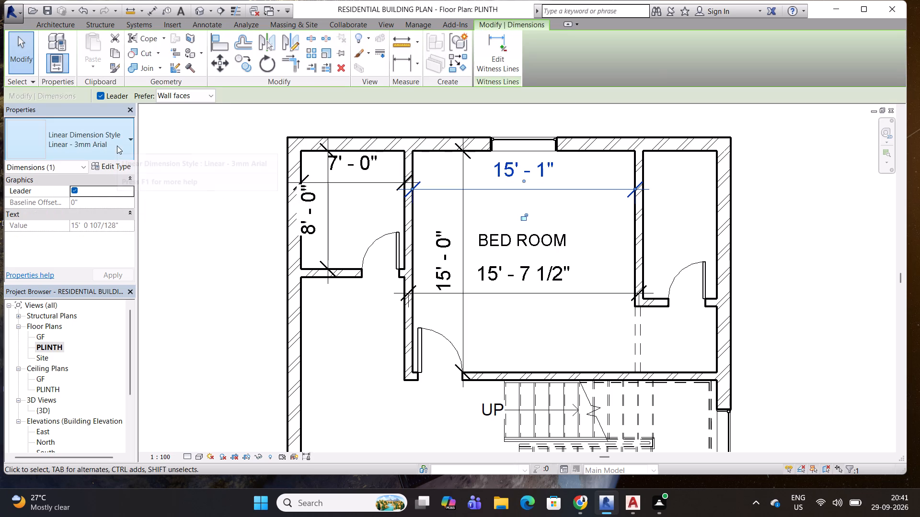
left_click(109, 164)
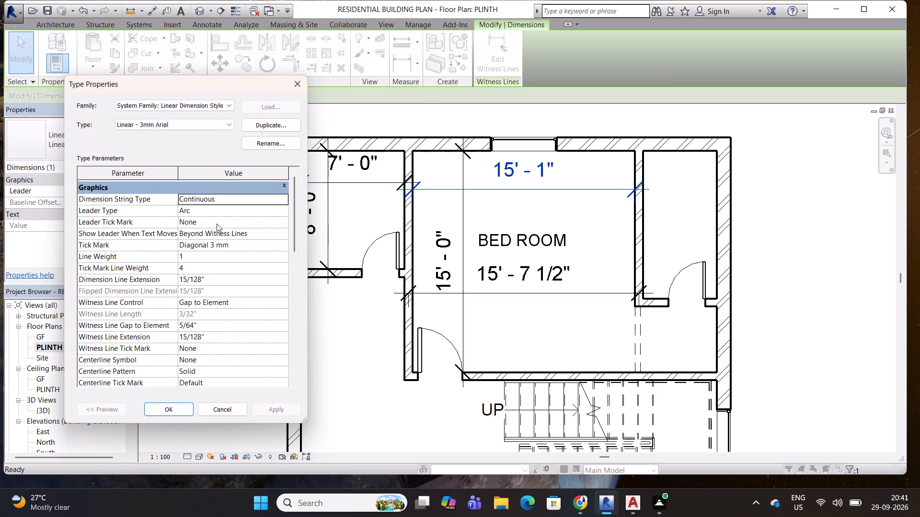
left_click(199, 267)
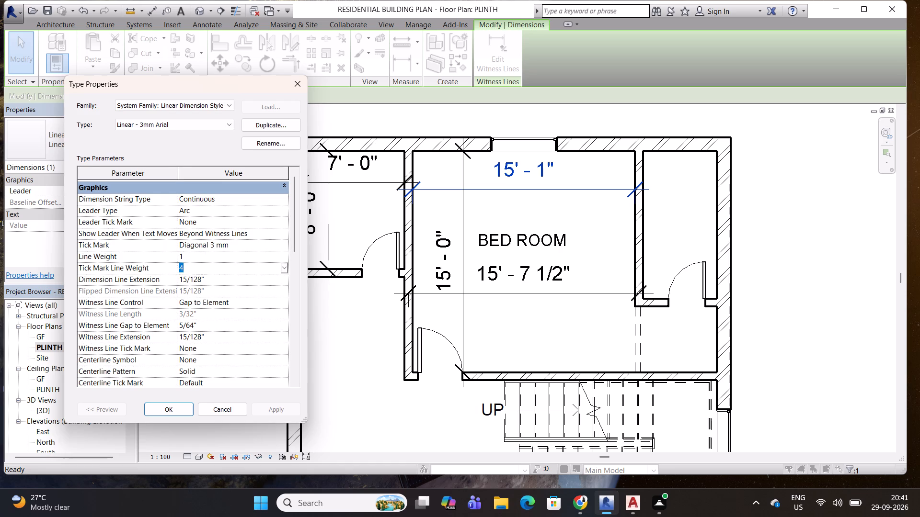
key("1")
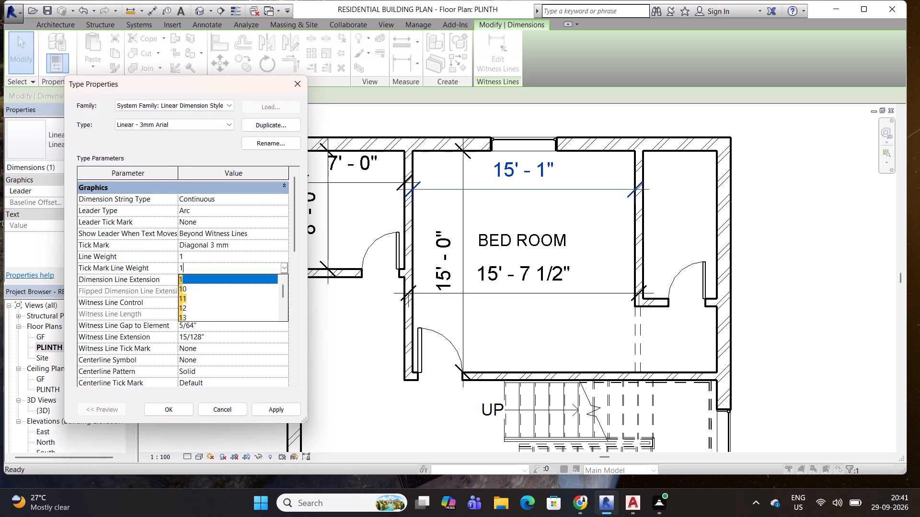
key("Return")
left_click(270, 405)
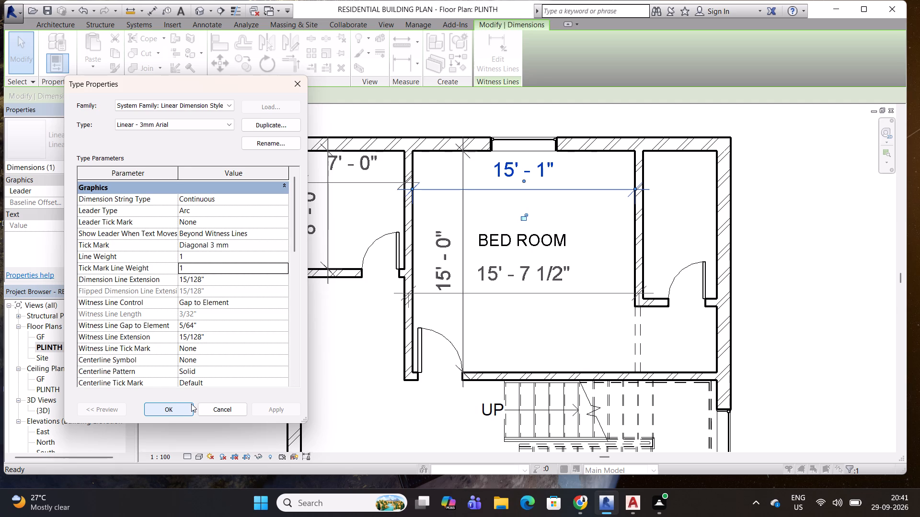
key("ctrl+z")
left_click(229, 412)
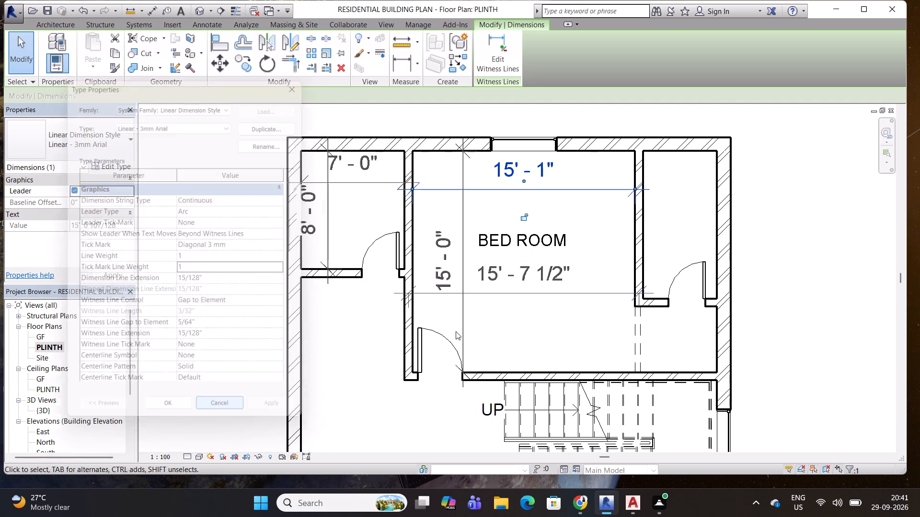
scroll(477, 167, "up", 3)
key("Escape")
key("Escape")
key("Escape")
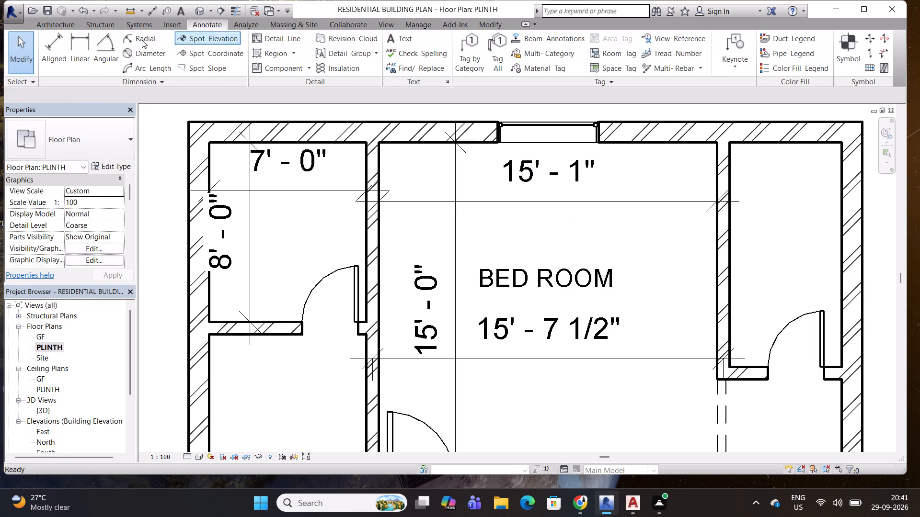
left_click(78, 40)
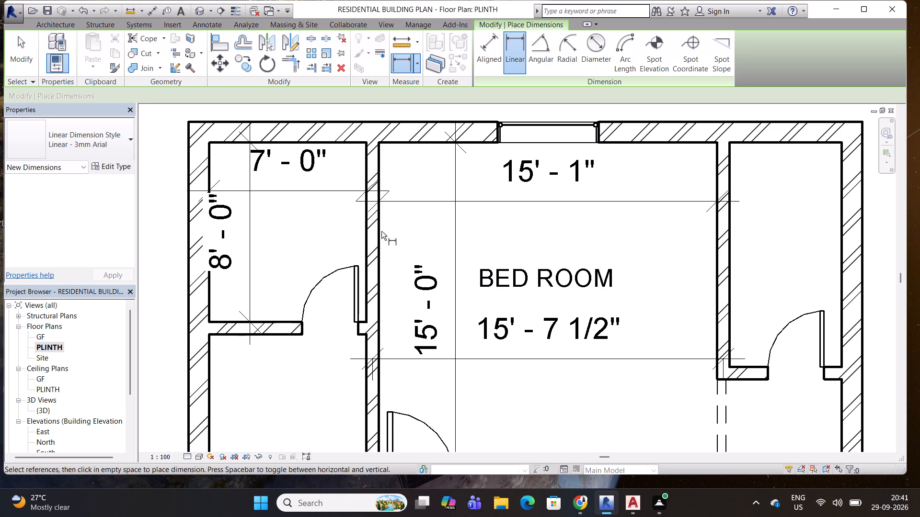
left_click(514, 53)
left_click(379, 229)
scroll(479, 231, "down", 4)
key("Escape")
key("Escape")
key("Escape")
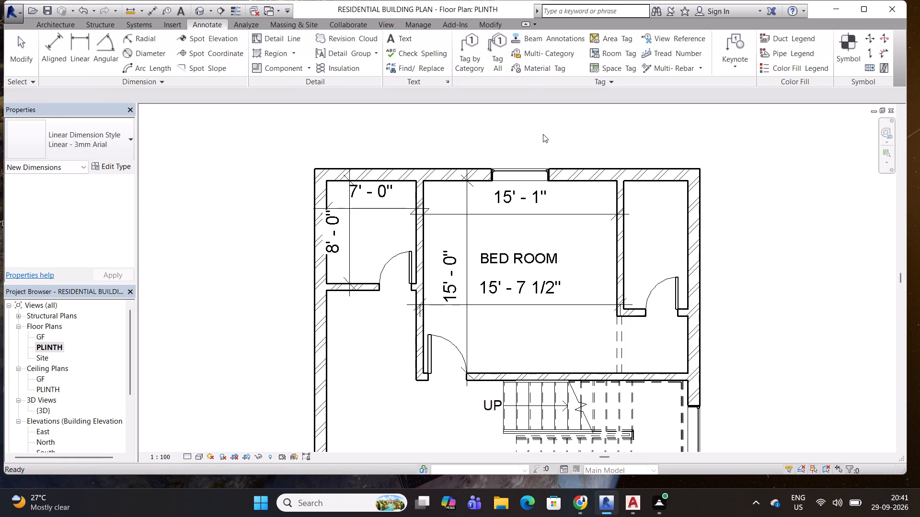
Choose Arc Length - 3mm Arial as the style for new linear dimensions.
left_click(79, 42)
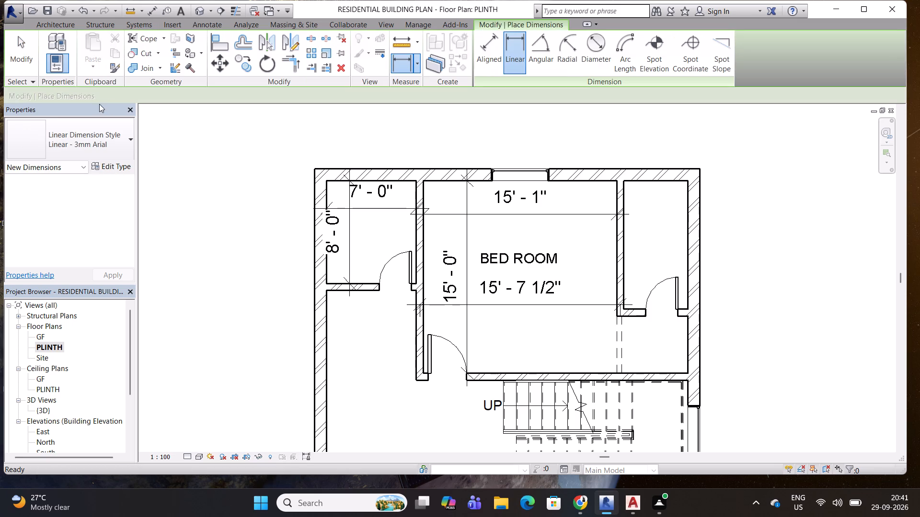
left_click(129, 135)
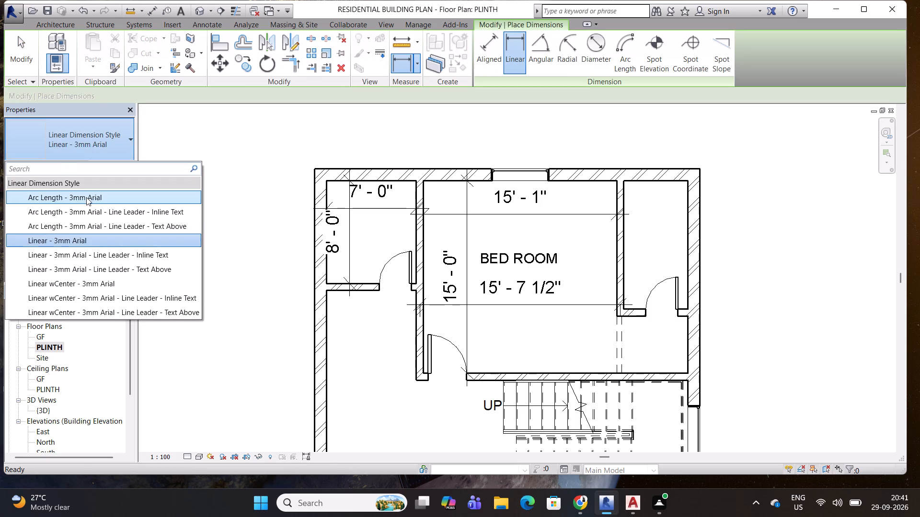
left_click(86, 197)
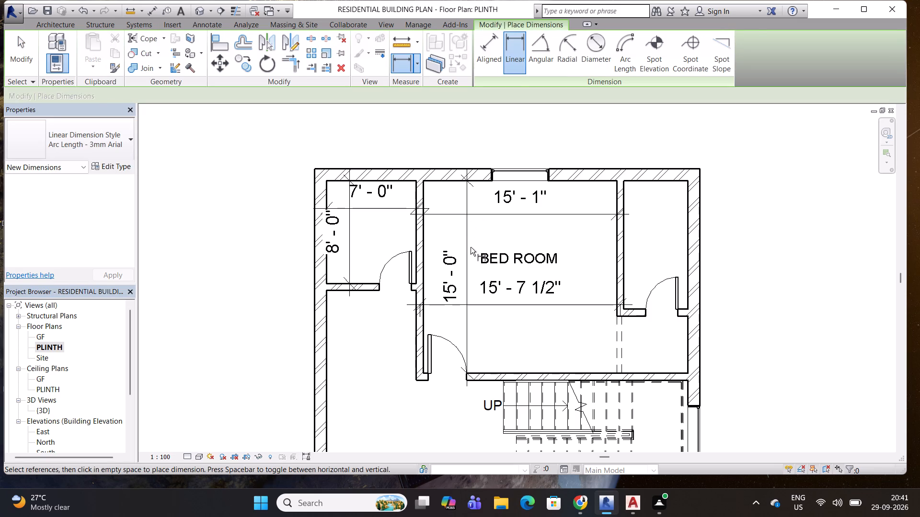
key("space")
key("Escape")
key("Escape")
Delete the width dimension above the BED ROOM text, the bedroom's depth dimension, and both dimensions in the small upper-left room.
left_click(488, 212)
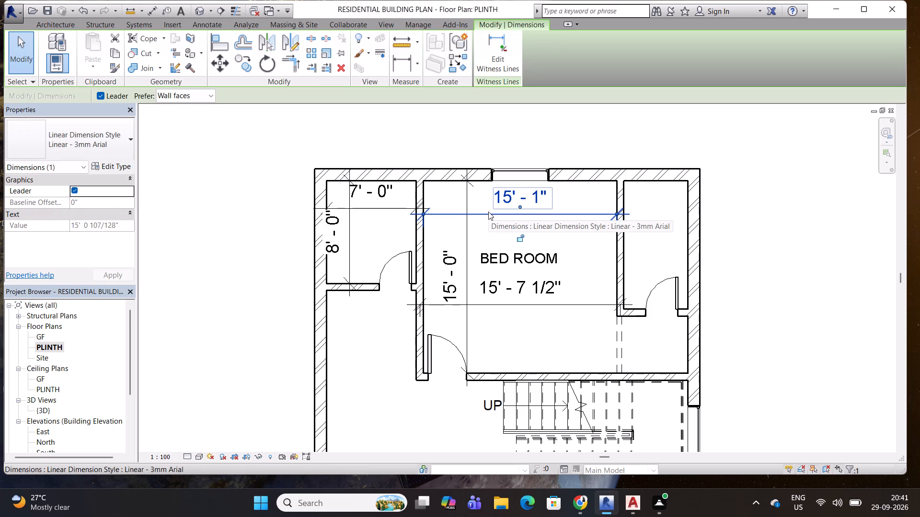
key("Delete")
left_click(470, 236)
key("Delete")
left_click(403, 208)
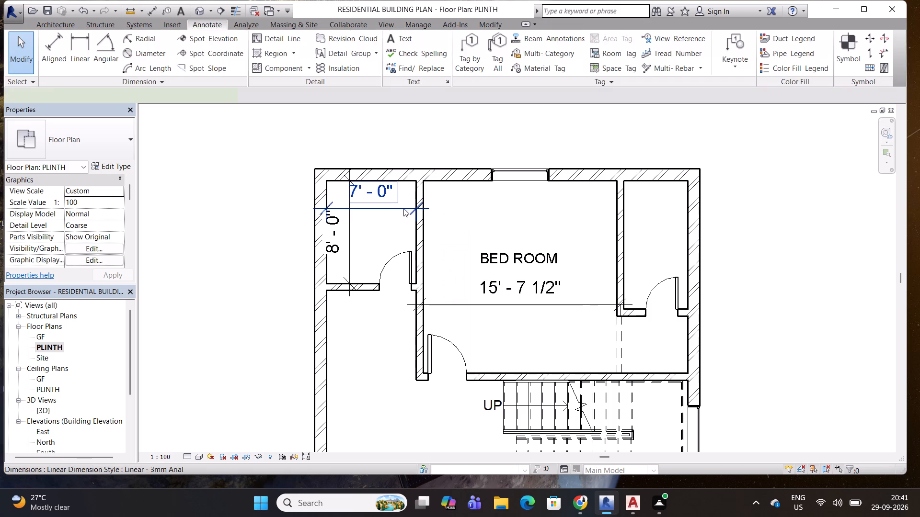
key("Delete")
left_click(352, 217)
key("Delete")
For new aligned dimensions, set the Leader Type of the Arc Length - 3mm Arial style to Line.
left_click(84, 43)
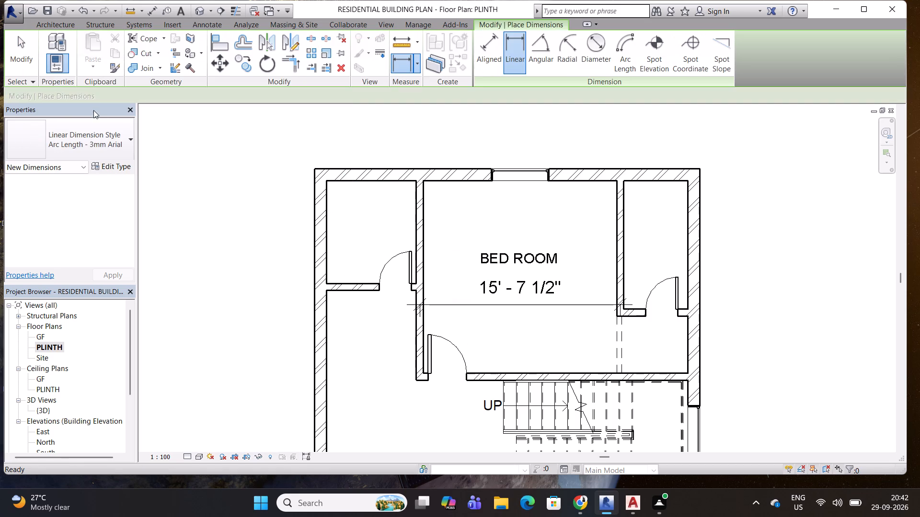
left_click(110, 164)
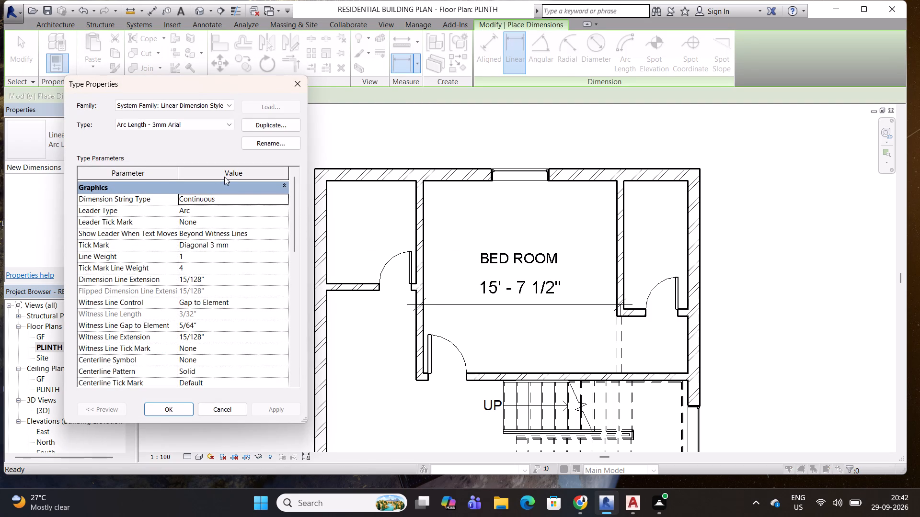
left_click(173, 408)
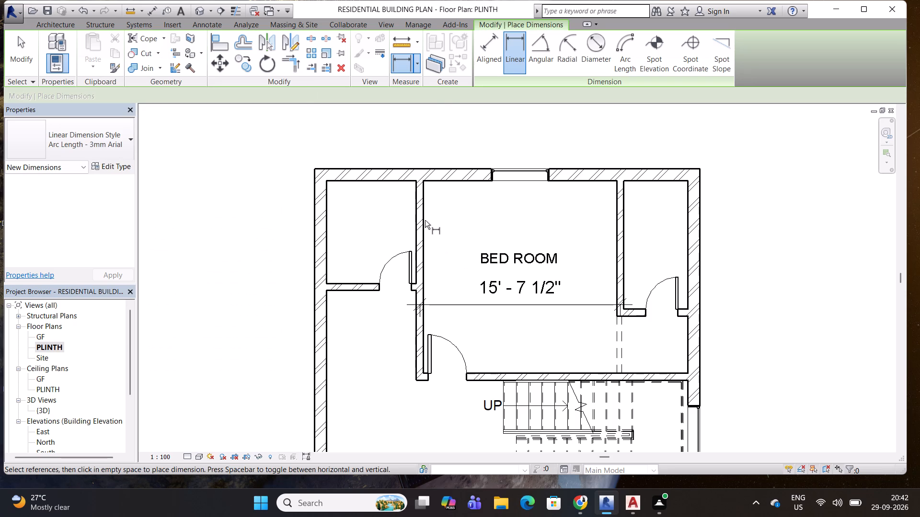
left_click(489, 39)
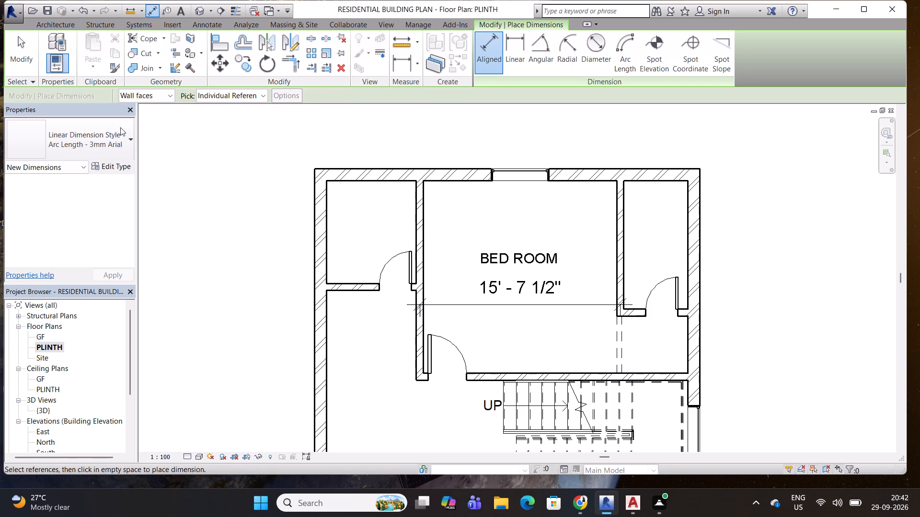
left_click(101, 166)
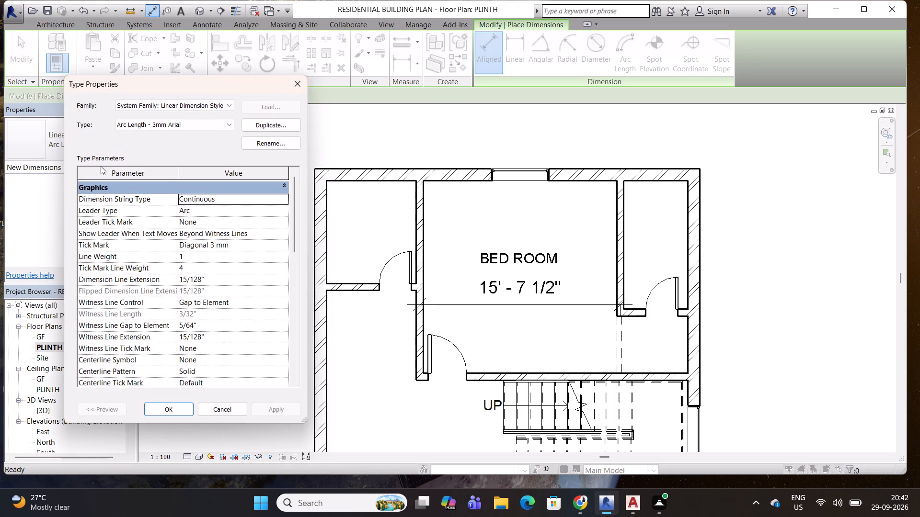
left_click(283, 212)
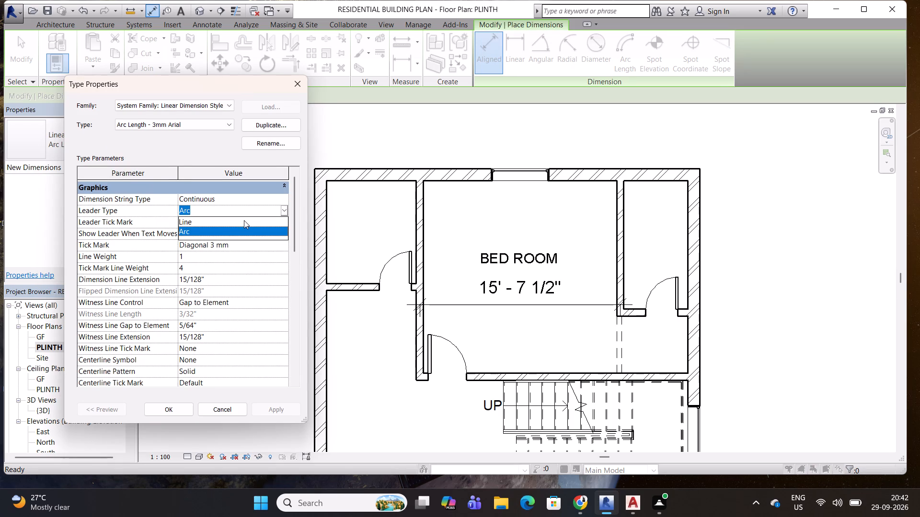
left_click(244, 220)
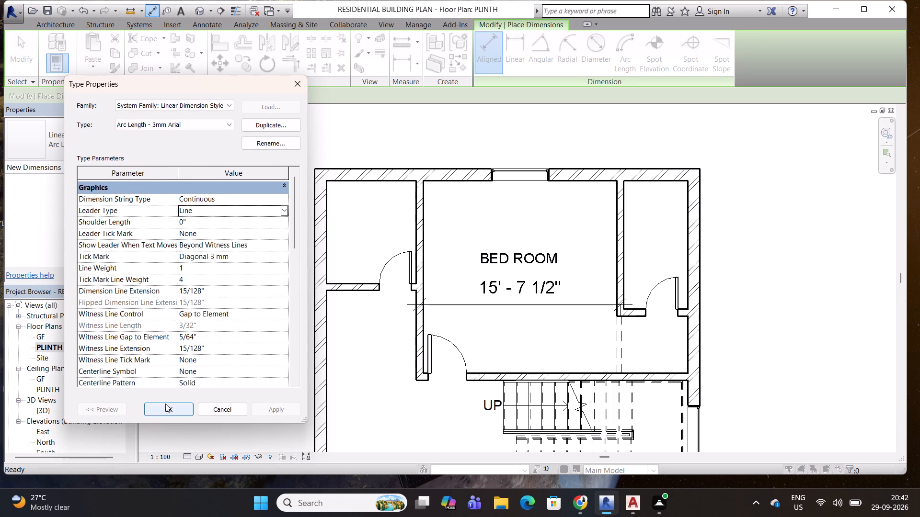
left_click(171, 408)
Place an aligned dimension for the bedroom's width between its side walls' inner faces, above the BED ROOM text.
left_click(427, 214)
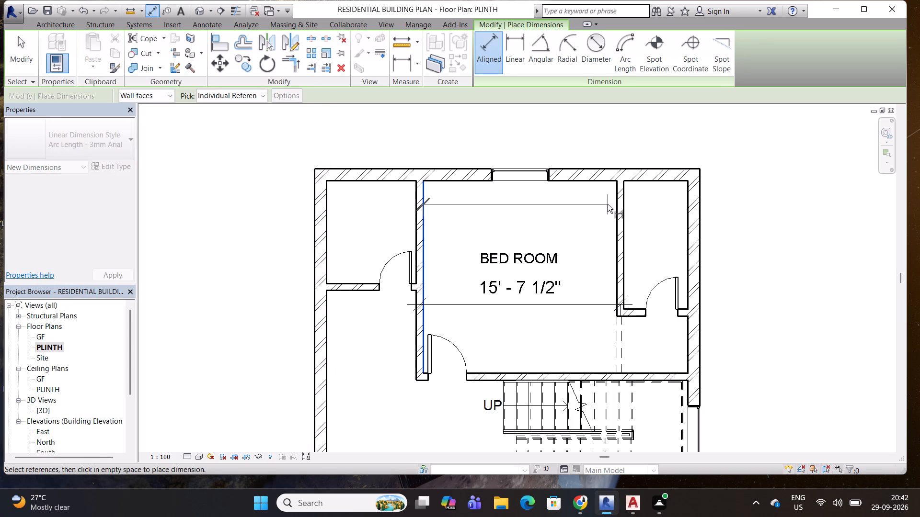
left_click(617, 205)
left_click(531, 214)
scroll(434, 205, "up", 2)
key("Escape")
key("Escape")
Examine the type properties of the Arc Length - 3mm Arial style used by the bedroom's upper width dimension.
left_click(530, 197)
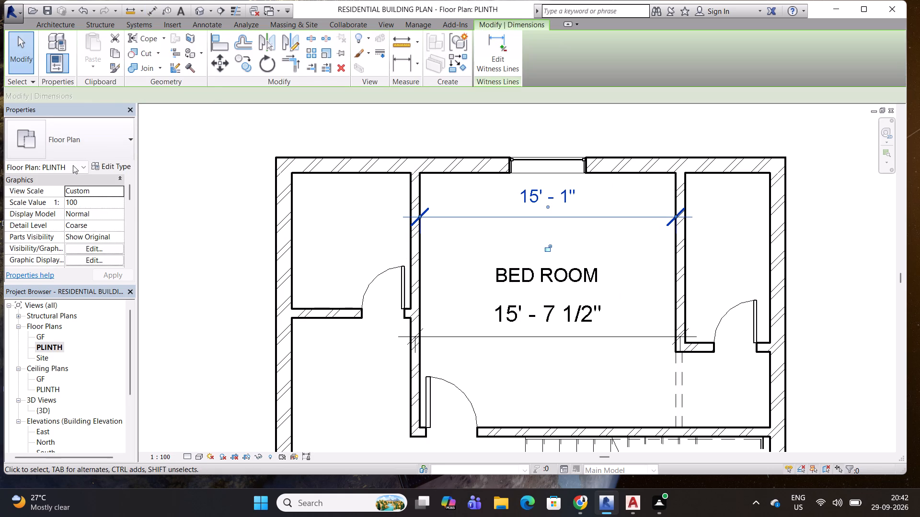
left_click(114, 167)
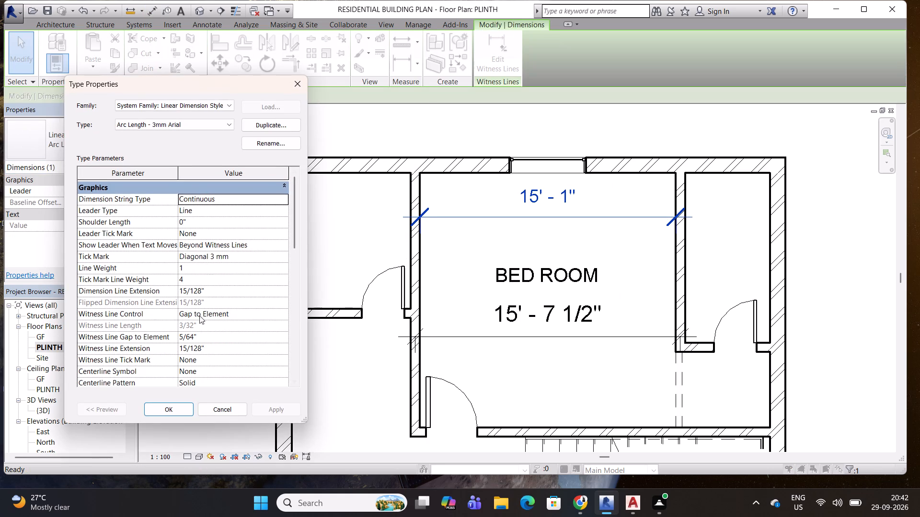
scroll(163, 329, "down", 10)
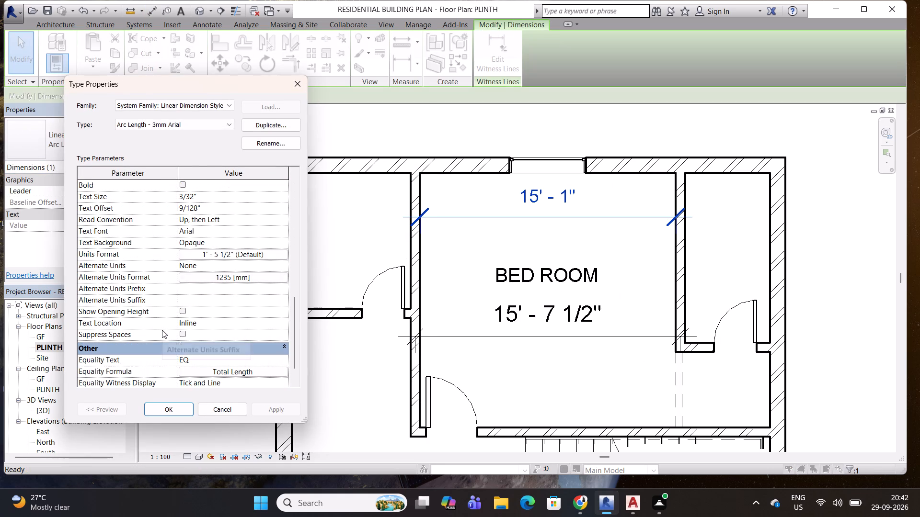
scroll(129, 299, "down", 11)
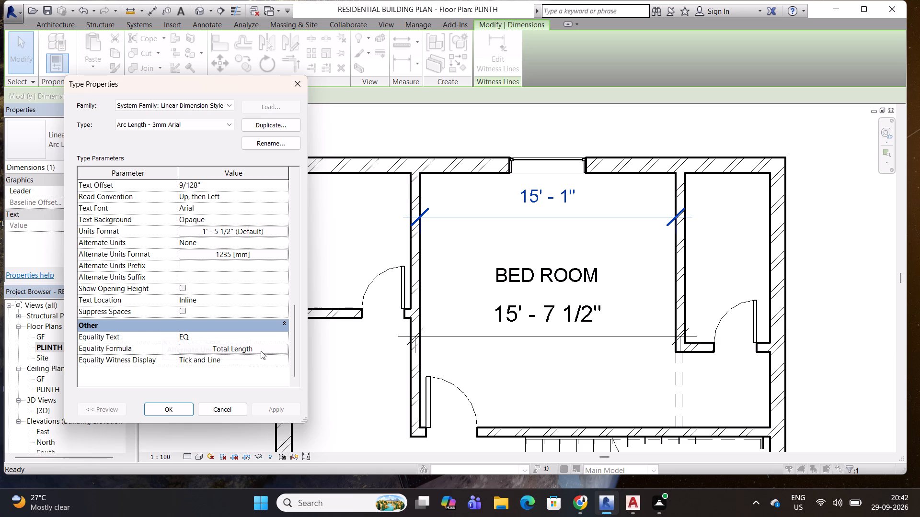
left_click(283, 338)
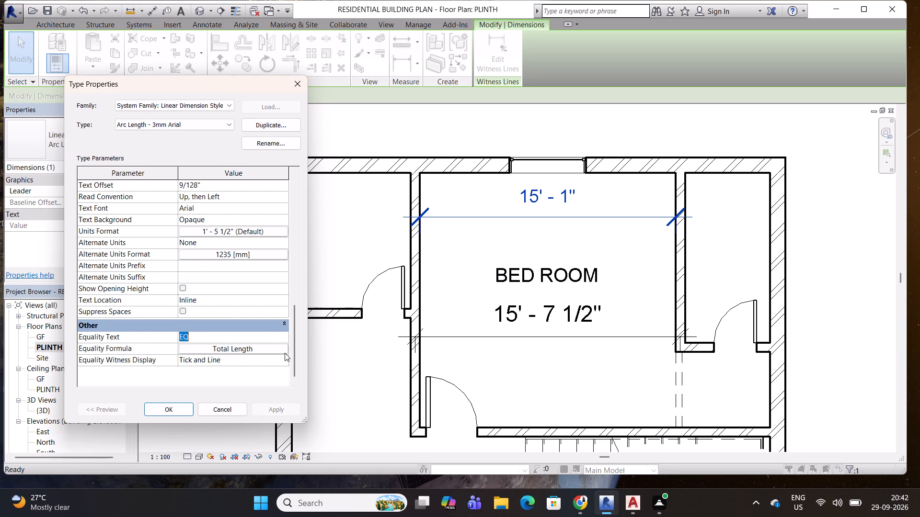
left_click(283, 348)
left_click(402, 145)
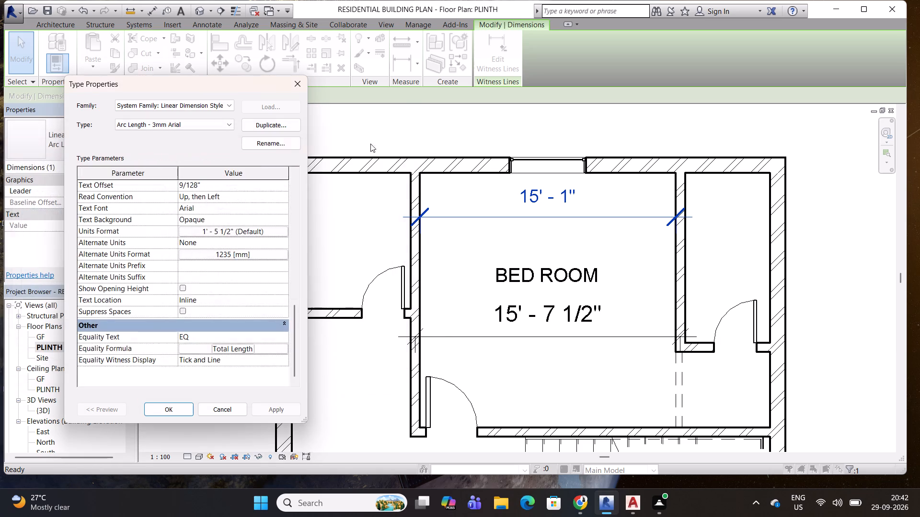
scroll(241, 225, "up", 12)
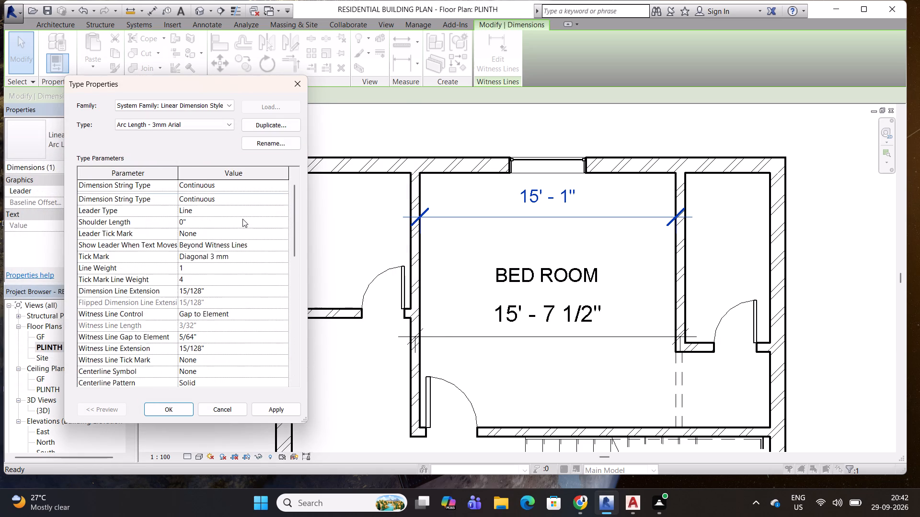
scroll(242, 219, "up", 5)
left_click(285, 198)
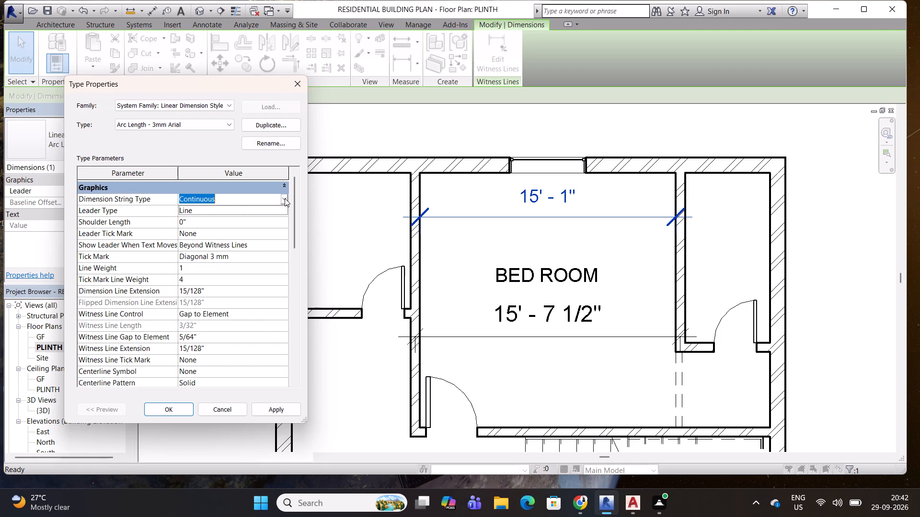
key("Escape")
key("Escape")
key("Escape")
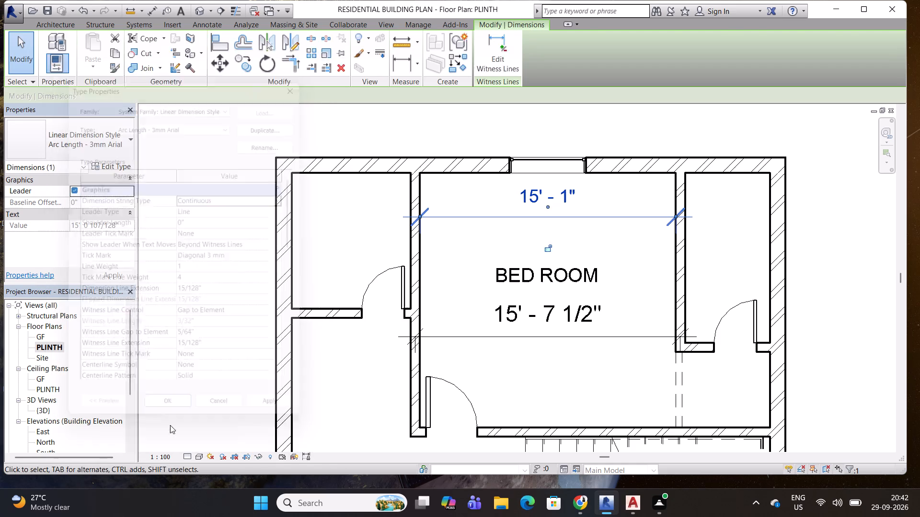
key("Escape")
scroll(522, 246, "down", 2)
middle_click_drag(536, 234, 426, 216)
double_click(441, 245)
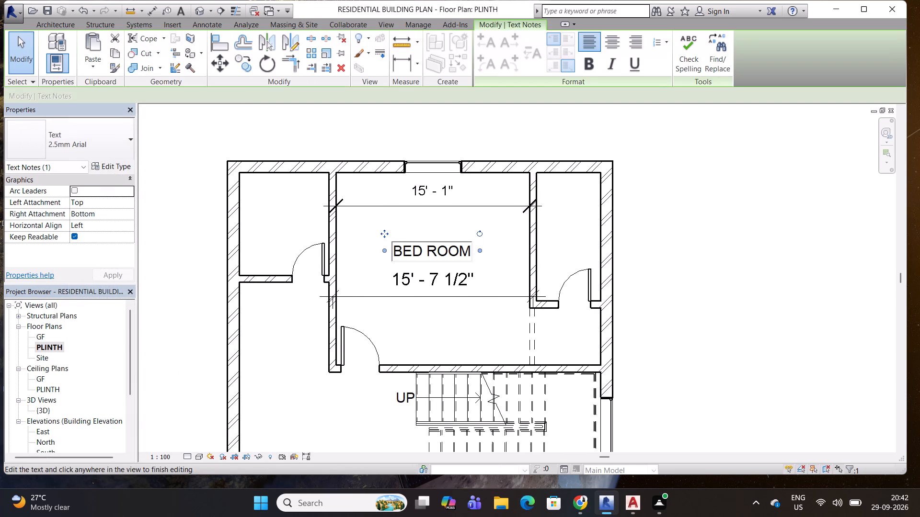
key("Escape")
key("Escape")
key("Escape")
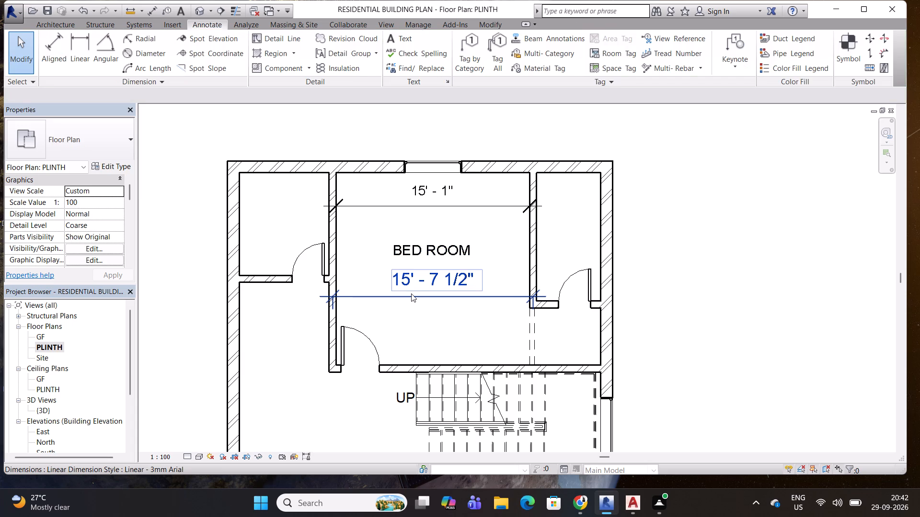
Delete the bedroom width dimension below the BED ROOM text.
left_click(411, 293)
key("Delete")
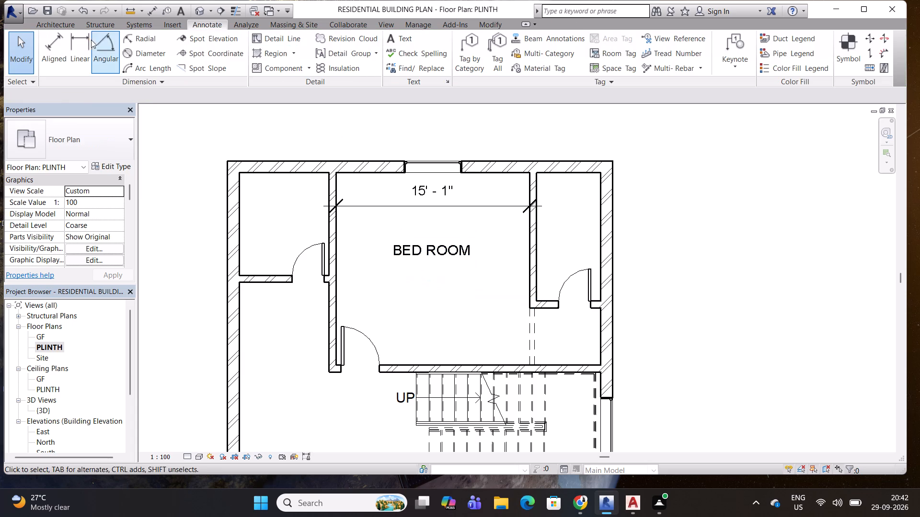
Place an aligned dimension for the bedroom's depth between its upper and lower walls' inner faces, beside the BED ROOM text.
left_click(92, 44)
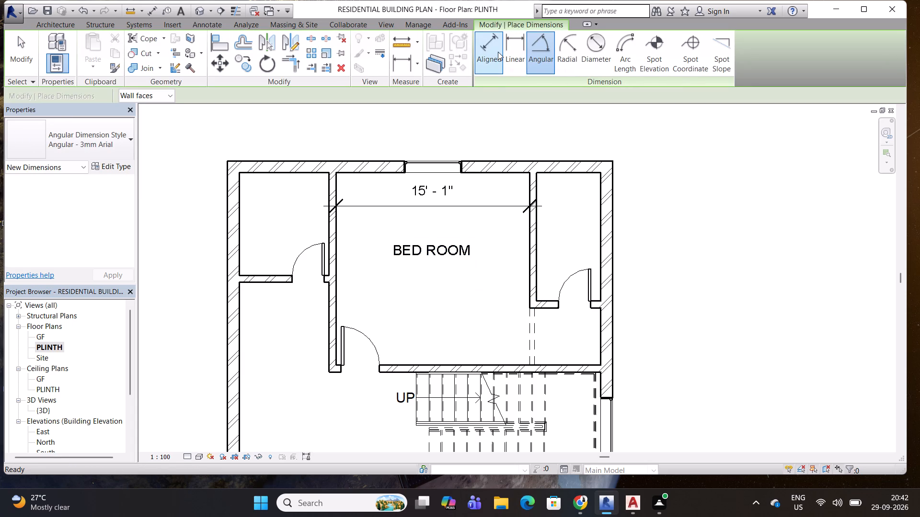
left_click(498, 52)
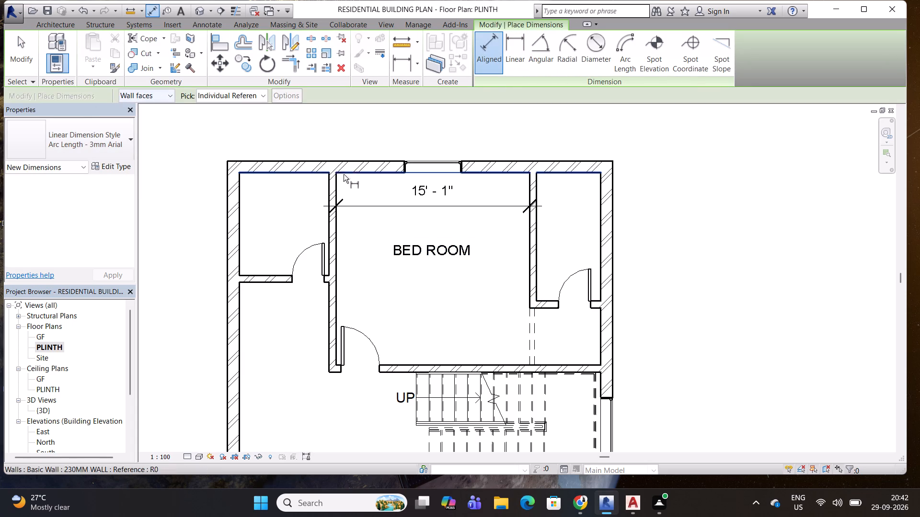
left_click(377, 176)
left_click(394, 361)
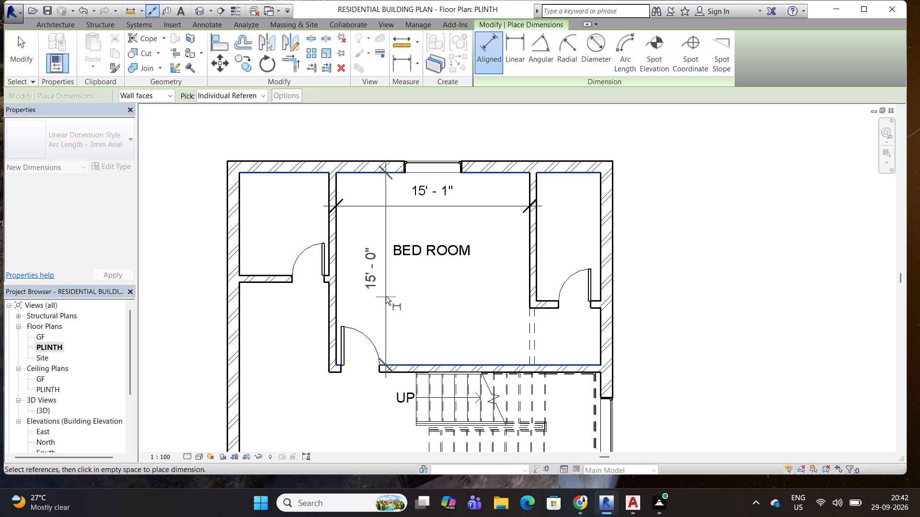
left_click(386, 296)
Place aligned dimensions for the width and depth of the small upper-right room between its inner wall faces.
middle_click_drag(359, 328, 405, 297)
scroll(402, 247, "down", 1)
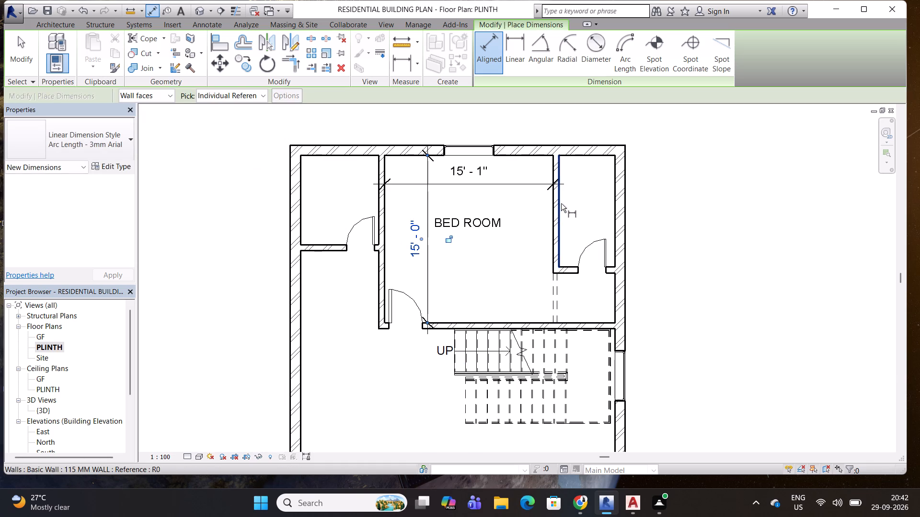
left_click(561, 203)
left_click(614, 202)
left_click(593, 214)
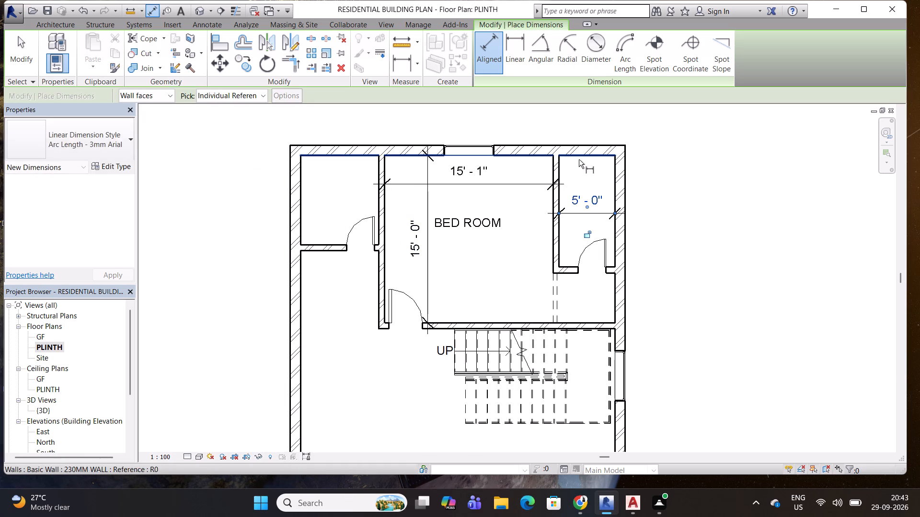
left_click(579, 159)
left_click(567, 263)
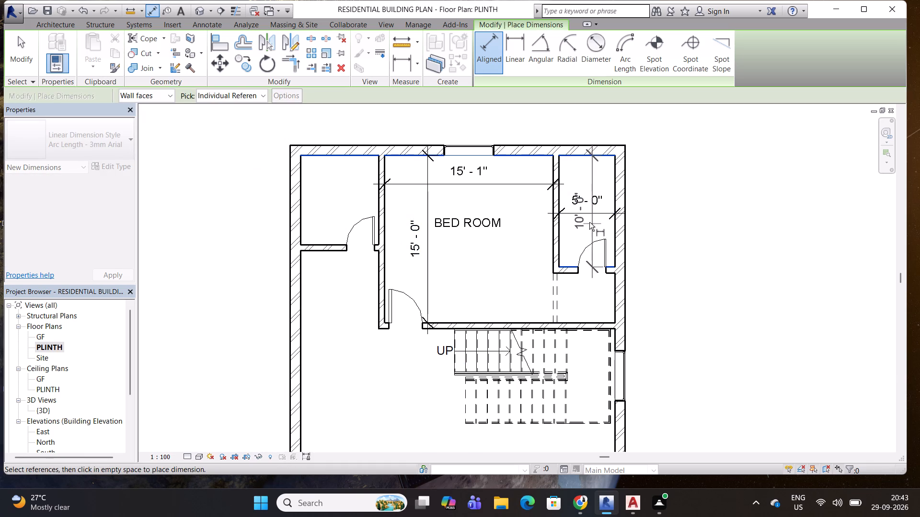
left_click(598, 222)
Place aligned dimensions for the width and depth of the small upper-left room between its inner wall faces.
left_click(301, 181)
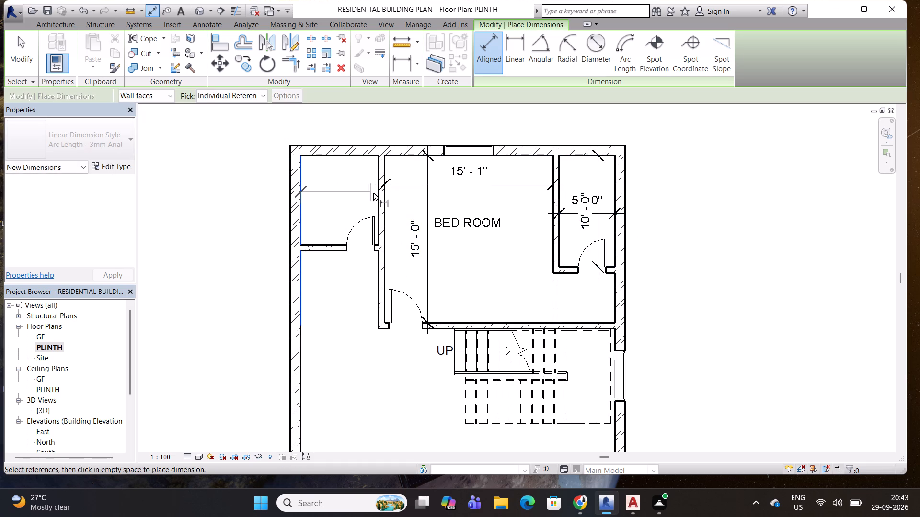
left_click(378, 195)
left_click(347, 202)
left_click(320, 159)
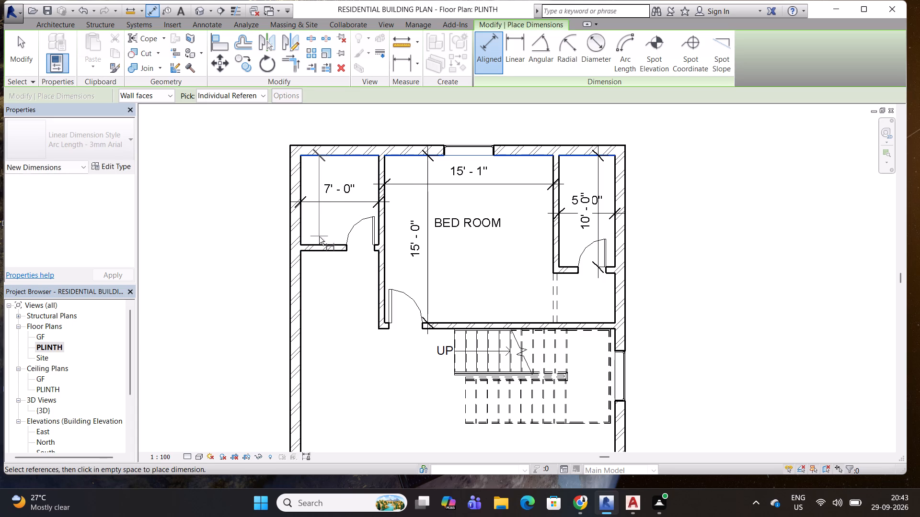
left_click(319, 241)
left_click(324, 217)
Place aligned dimensions for the depth and width of the lower-left room between its inner wall faces.
scroll(327, 219, "down", 3)
middle_click_drag(345, 285, 335, 138)
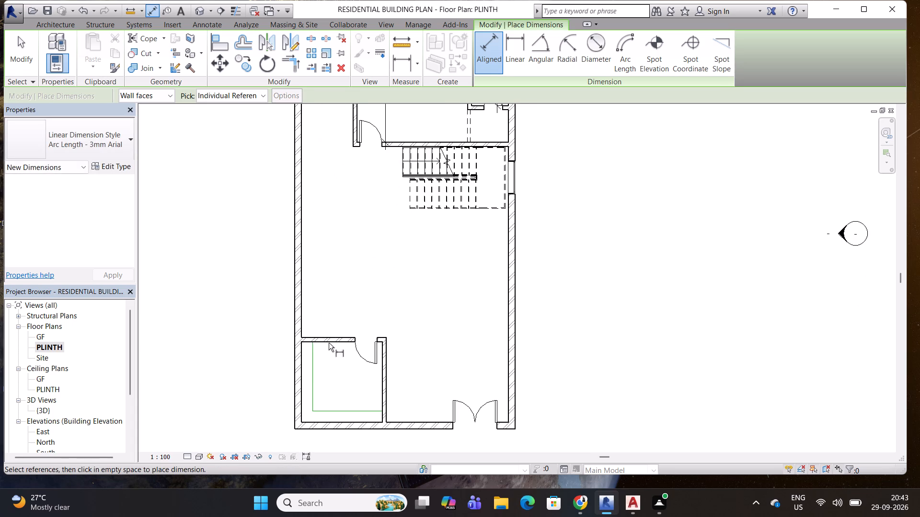
left_click(333, 345)
left_click(326, 423)
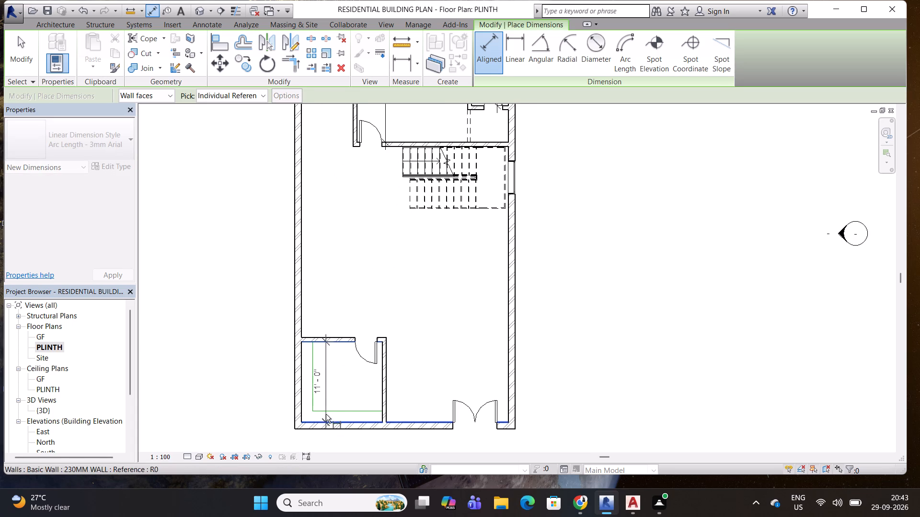
left_click(331, 386)
left_click(301, 377)
left_click(381, 380)
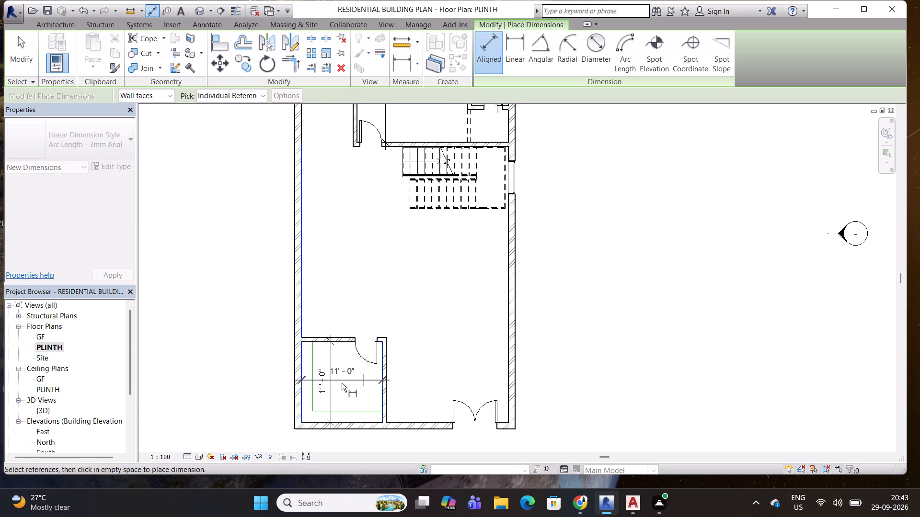
left_click(344, 387)
Place an aligned dimension across the central hall between the outer side walls' inner faces, below the staircase, and finish dimensioning.
left_click(304, 261)
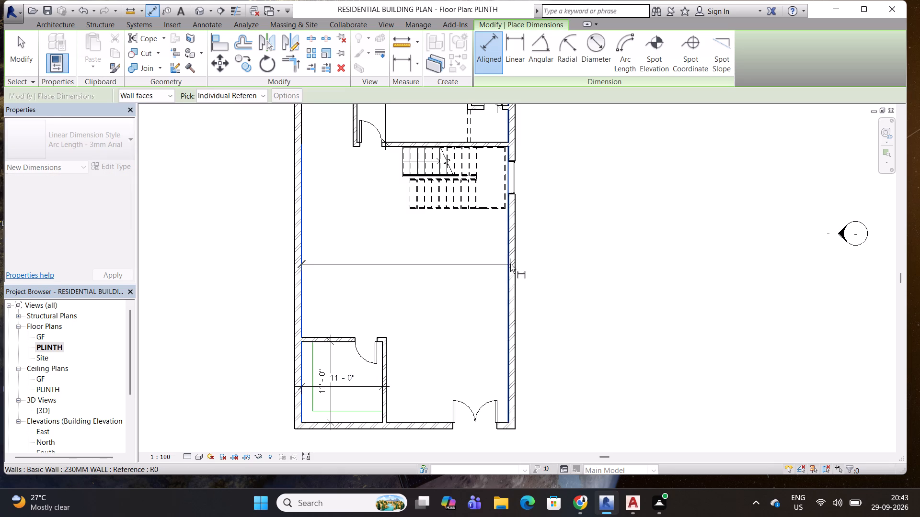
left_click(508, 262)
left_click(436, 271)
middle_click_drag(447, 276, 406, 324)
scroll(391, 278, "down", 1)
middle_click_drag(391, 278, 400, 297)
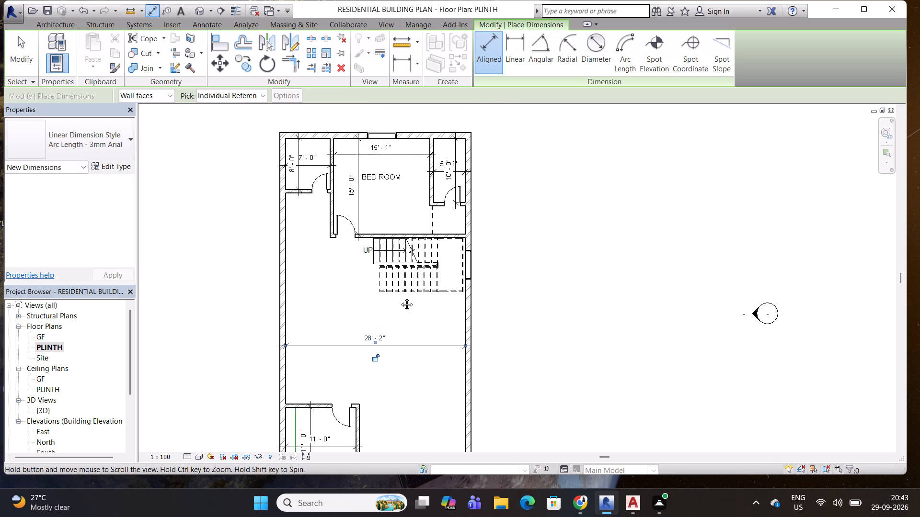
middle_click_drag(400, 297, 399, 280)
middle_click_drag(391, 274, 389, 250)
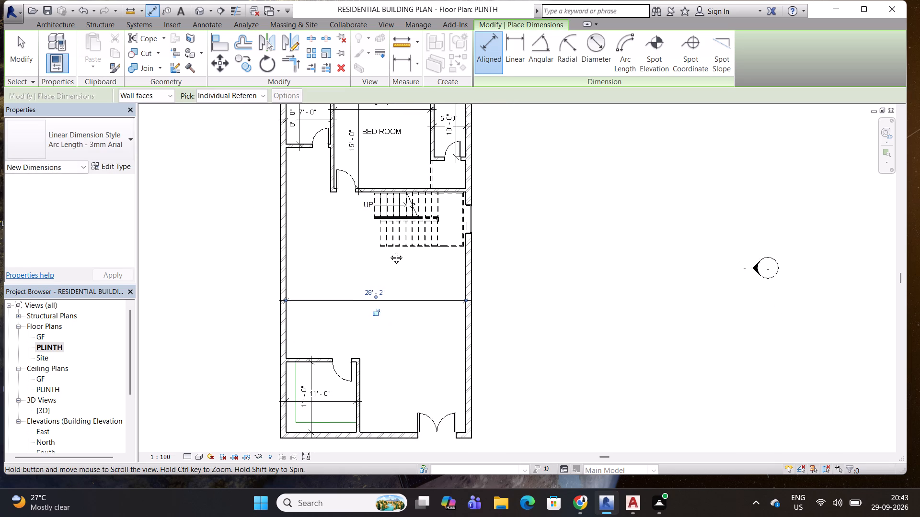
middle_click_drag(389, 250, 388, 246)
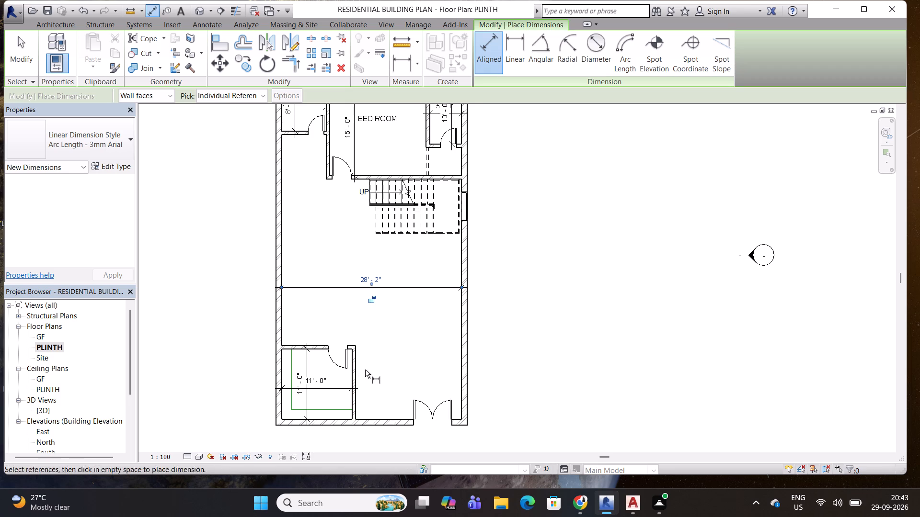
middle_click_drag(365, 370, 372, 292)
scroll(368, 306, "up", 4)
middle_click_drag(368, 306, 329, 260)
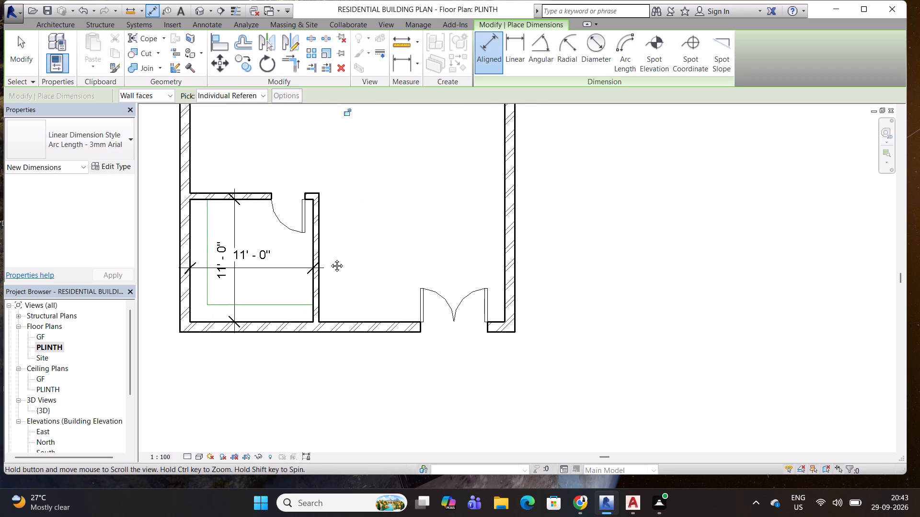
middle_click_drag(329, 260, 323, 281)
key("Escape")
key("Escape")
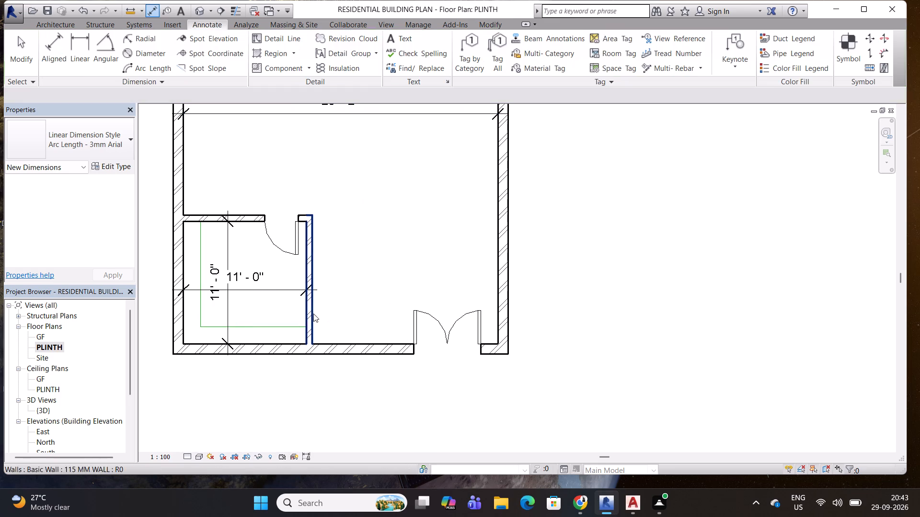
key("Escape")
Offset a copy of the lower-left room's right-hand 115 MM wall by 4' toward the double entrance door.
left_click(312, 313)
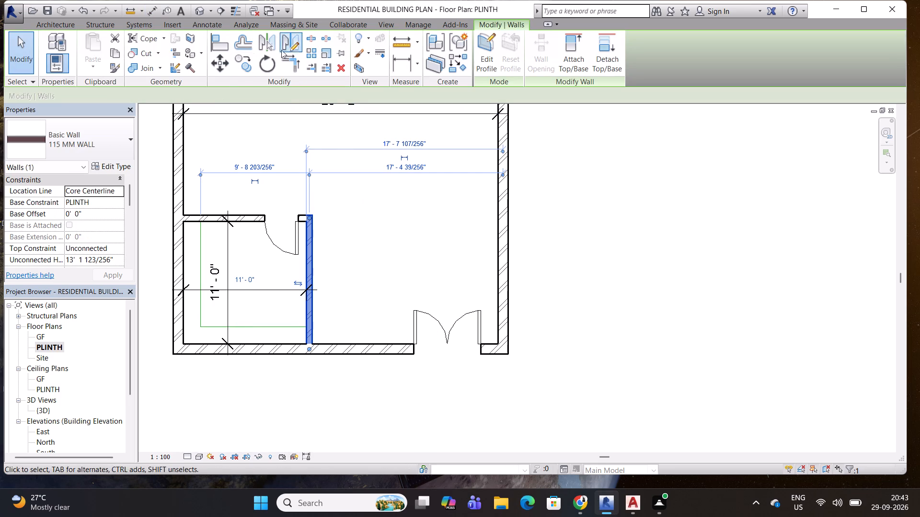
left_click(252, 45)
left_click_drag(157, 95, 126, 98)
type("4'")
key("Return")
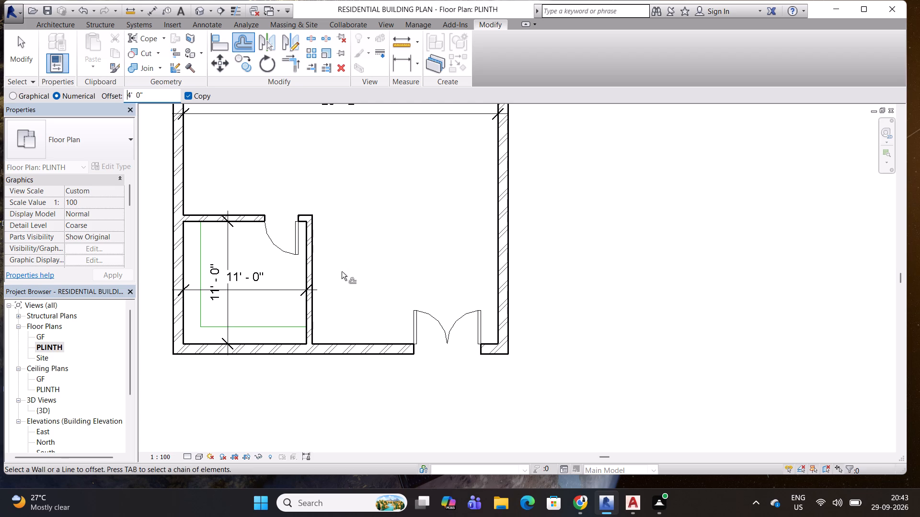
left_click(313, 273)
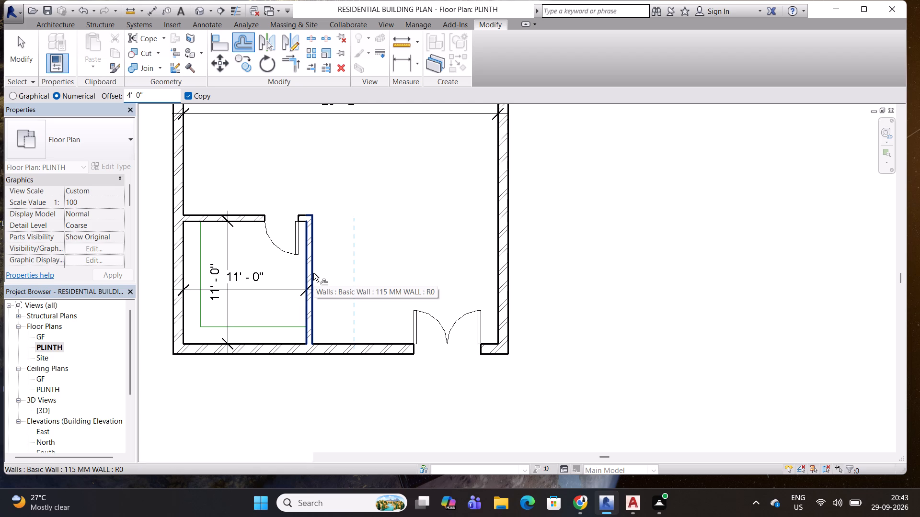
middle_click_drag(361, 212, 358, 242)
scroll(355, 242, "up", 1)
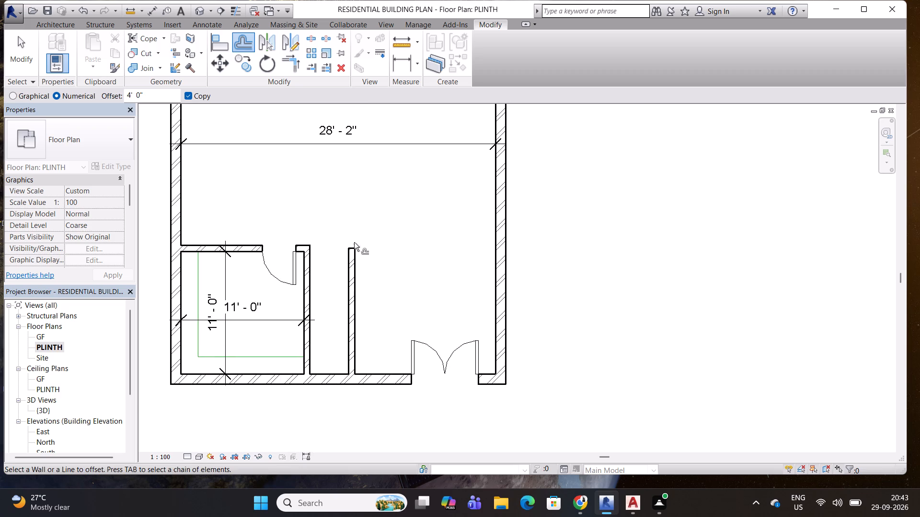
scroll(354, 242, "up", 4)
middle_click_drag(333, 245, 365, 238)
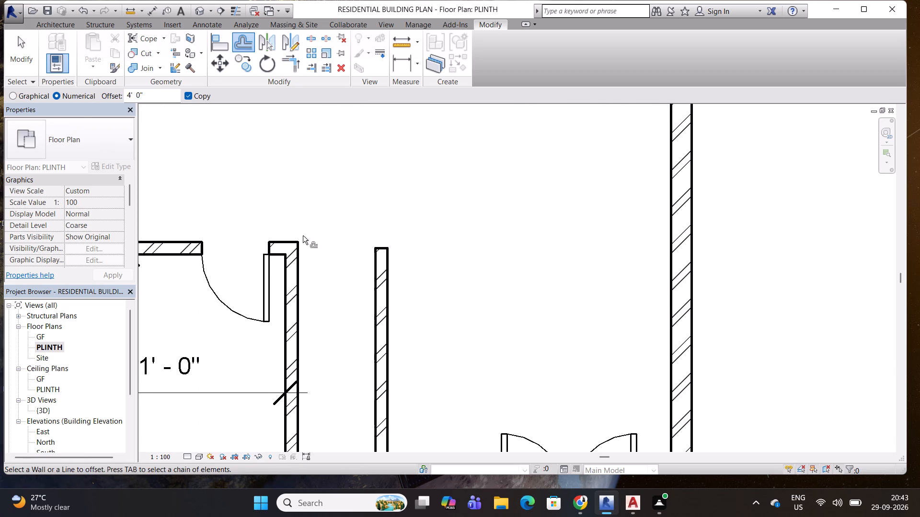
scroll(320, 239, "down", 3)
middle_click_drag(320, 239, 370, 256)
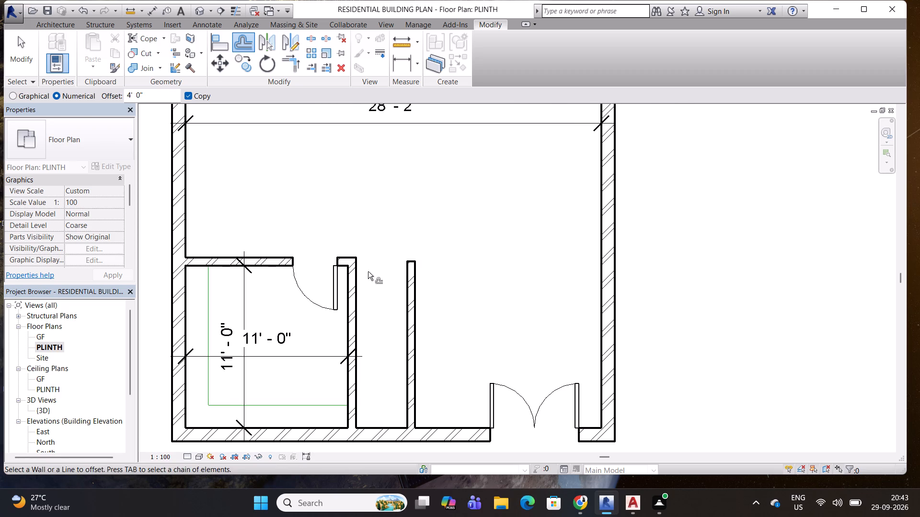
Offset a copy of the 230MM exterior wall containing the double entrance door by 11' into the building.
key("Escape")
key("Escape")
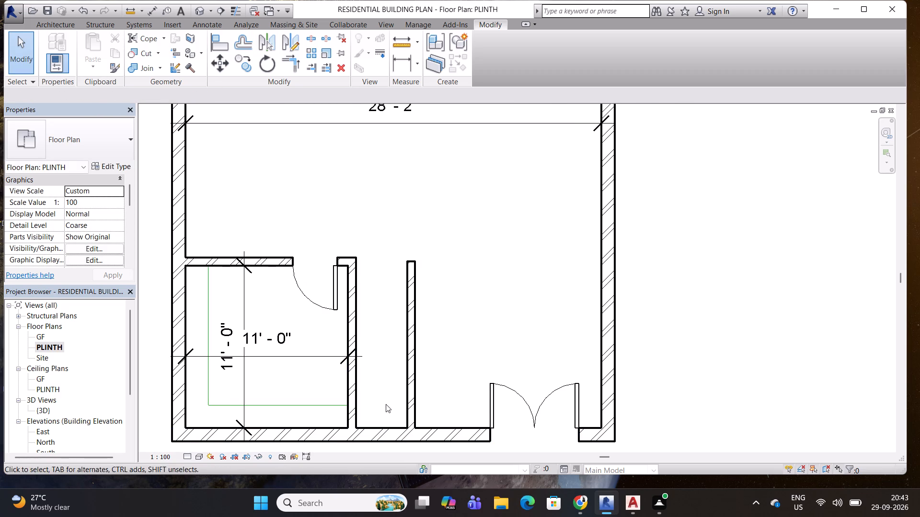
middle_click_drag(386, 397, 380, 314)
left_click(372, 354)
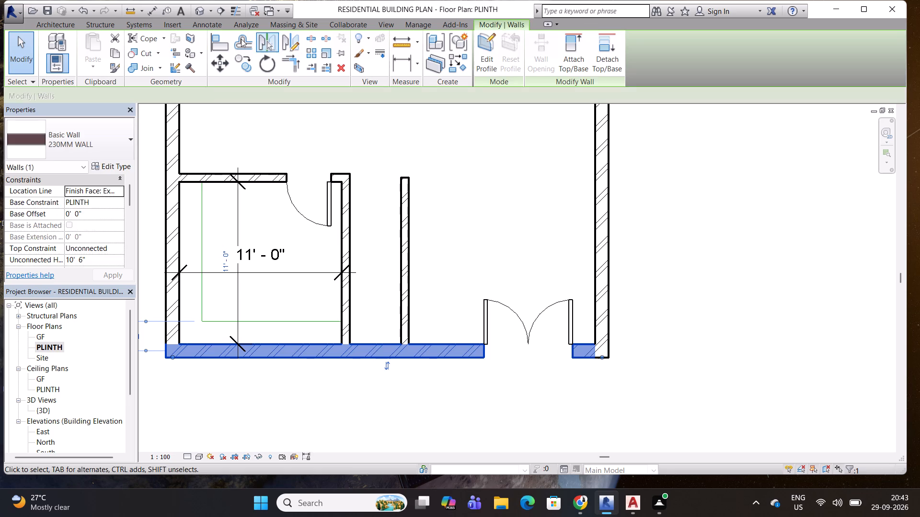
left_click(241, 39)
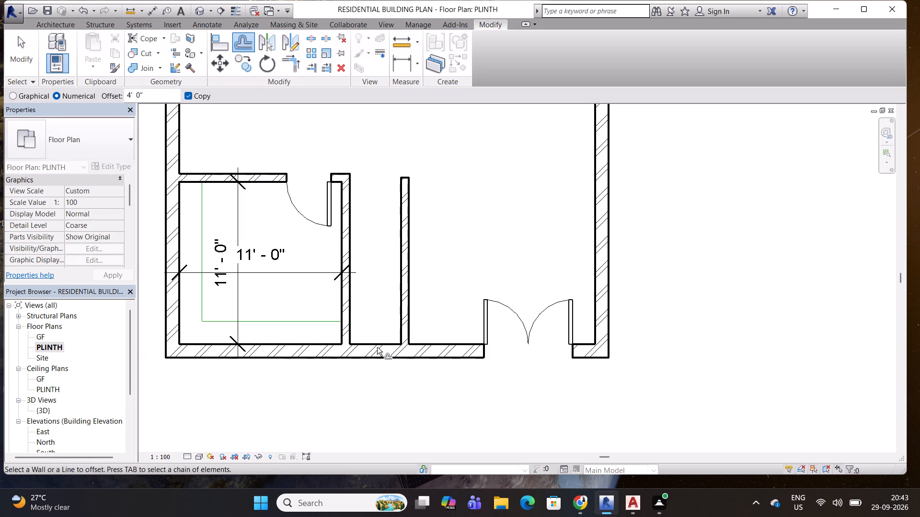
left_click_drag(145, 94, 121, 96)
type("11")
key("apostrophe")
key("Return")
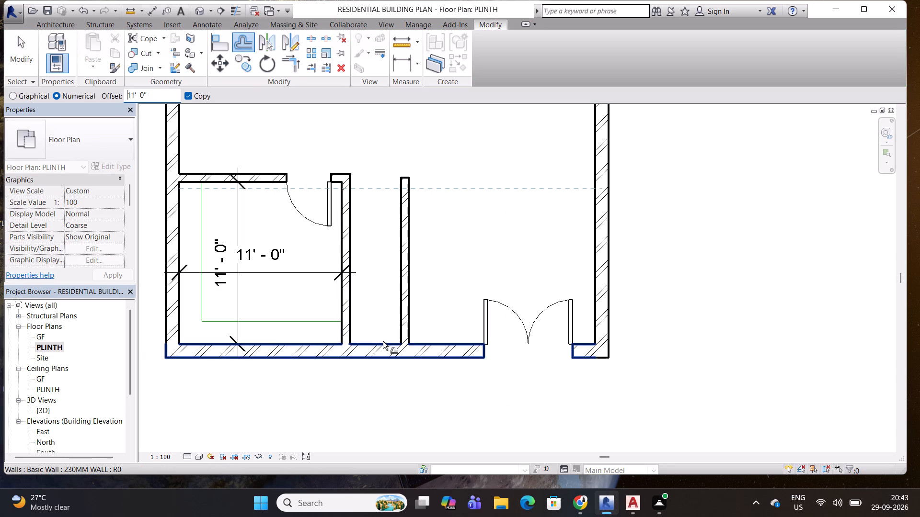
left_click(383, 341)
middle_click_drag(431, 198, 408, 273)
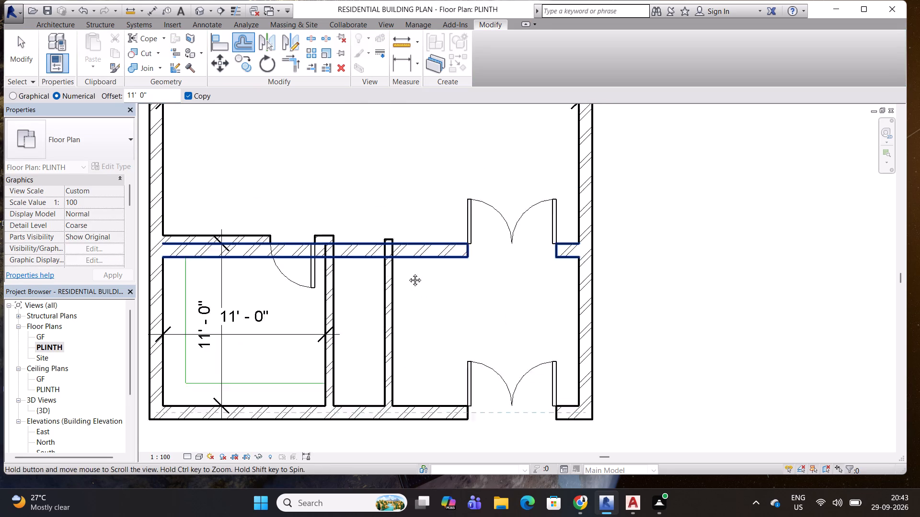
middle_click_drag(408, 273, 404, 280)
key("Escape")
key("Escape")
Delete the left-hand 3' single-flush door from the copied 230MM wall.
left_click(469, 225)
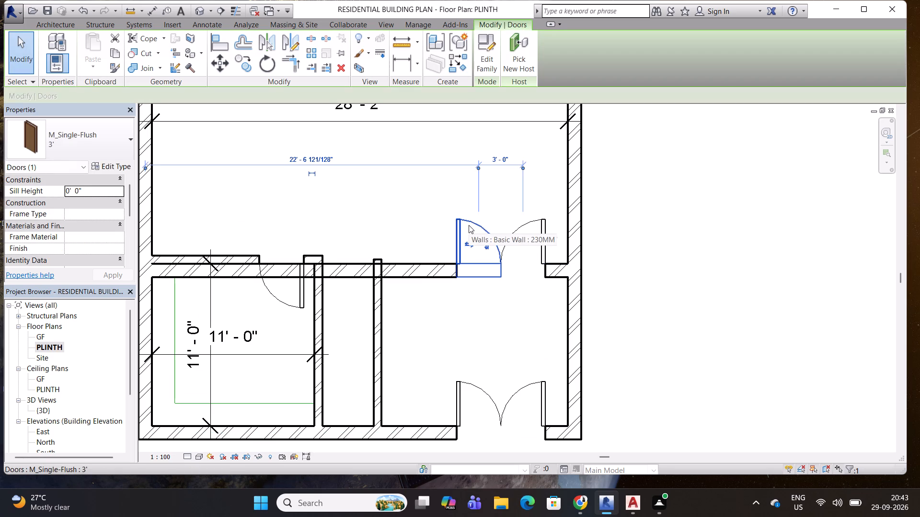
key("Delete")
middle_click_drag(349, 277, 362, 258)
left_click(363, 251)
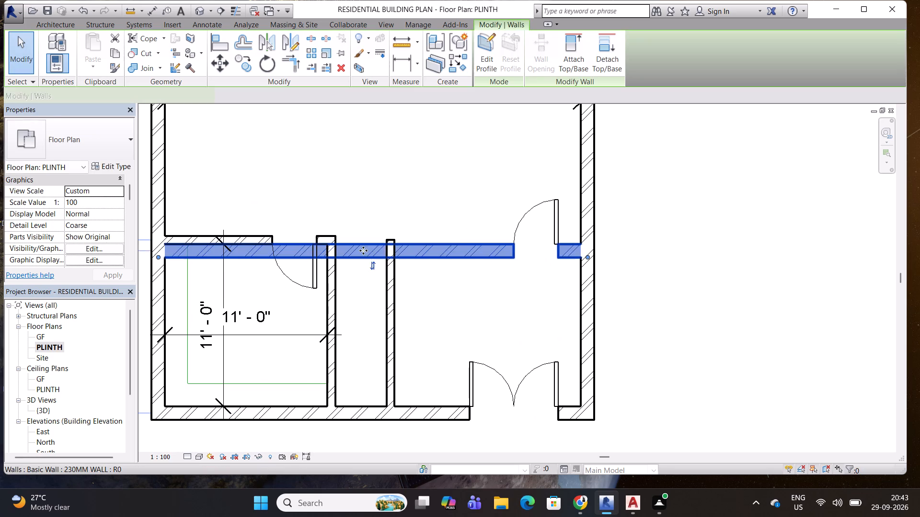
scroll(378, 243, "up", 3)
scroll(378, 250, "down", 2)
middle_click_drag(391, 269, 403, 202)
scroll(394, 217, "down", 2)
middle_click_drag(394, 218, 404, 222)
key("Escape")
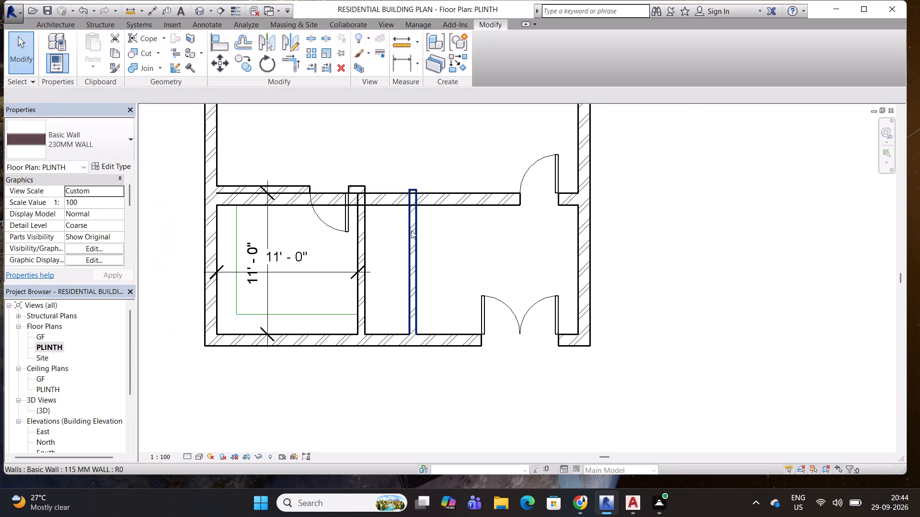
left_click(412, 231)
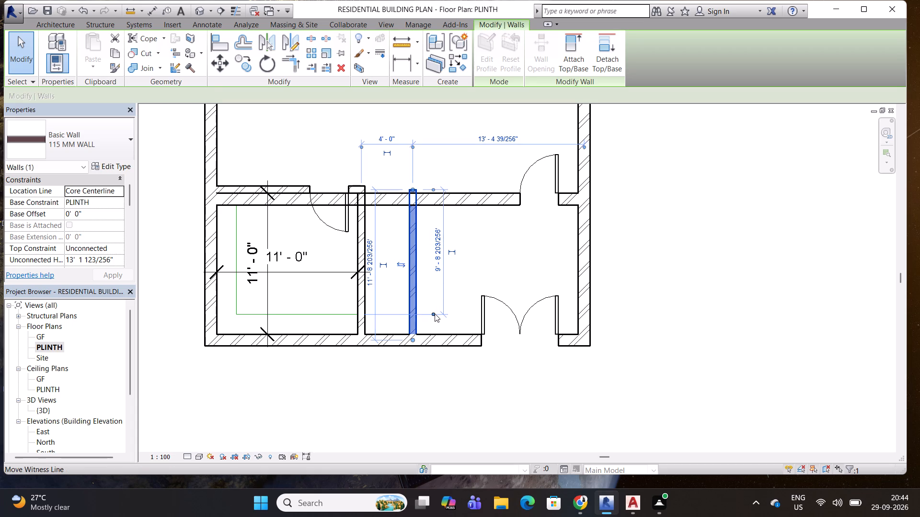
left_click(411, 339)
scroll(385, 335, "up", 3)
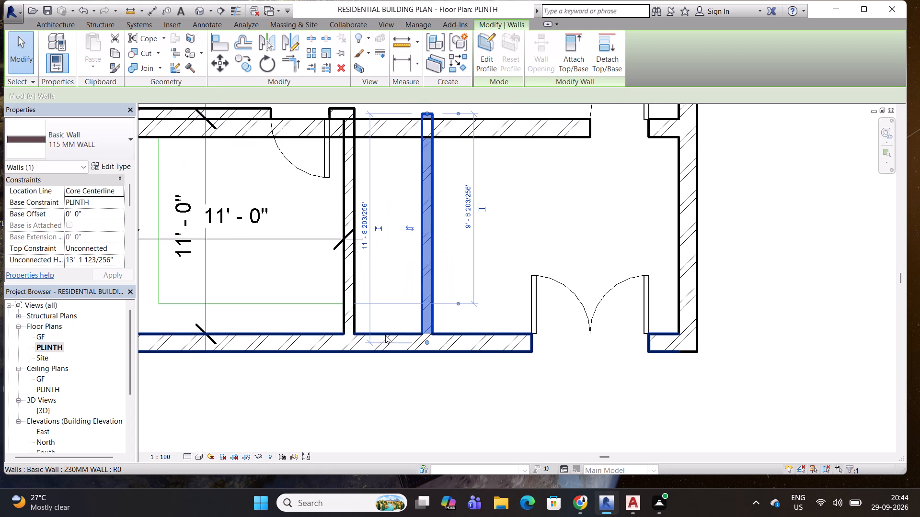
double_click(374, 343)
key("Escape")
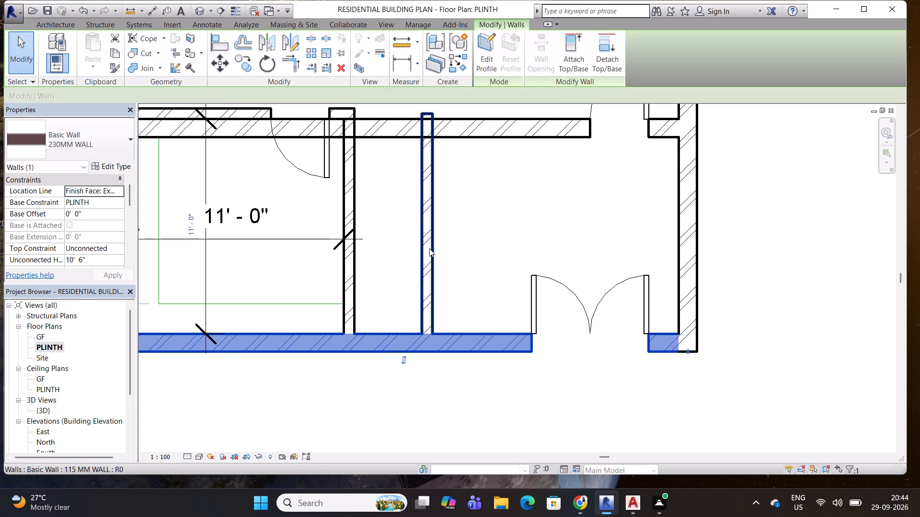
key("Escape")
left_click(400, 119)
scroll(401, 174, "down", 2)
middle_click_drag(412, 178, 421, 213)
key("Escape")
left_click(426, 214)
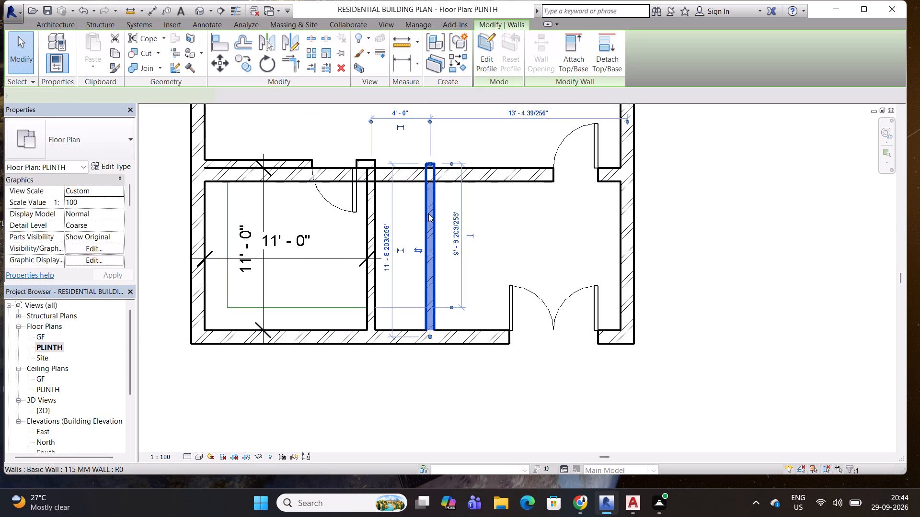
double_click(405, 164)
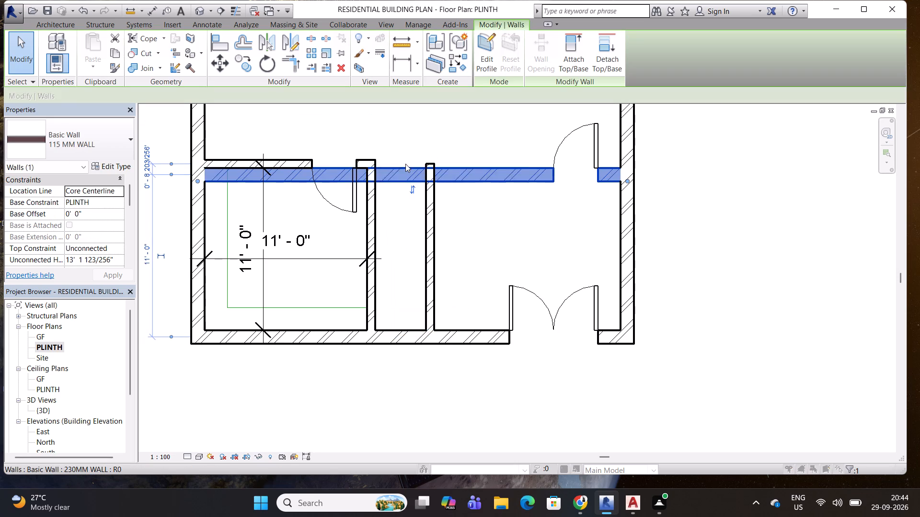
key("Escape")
Shorten the new 115 MM partition from its upper end by setting its length dimension on the entrance side to 5'.
left_click(429, 251)
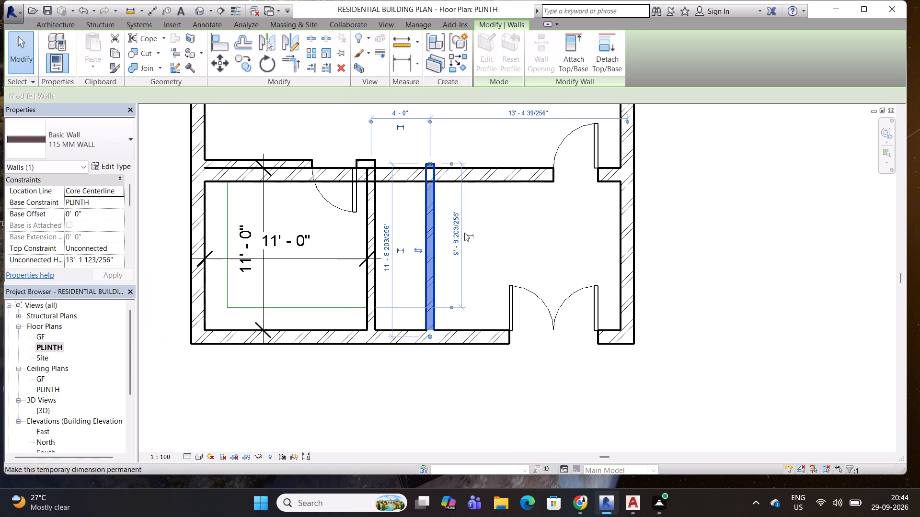
left_click(457, 242)
type("5'")
key("Return")
left_click(443, 212)
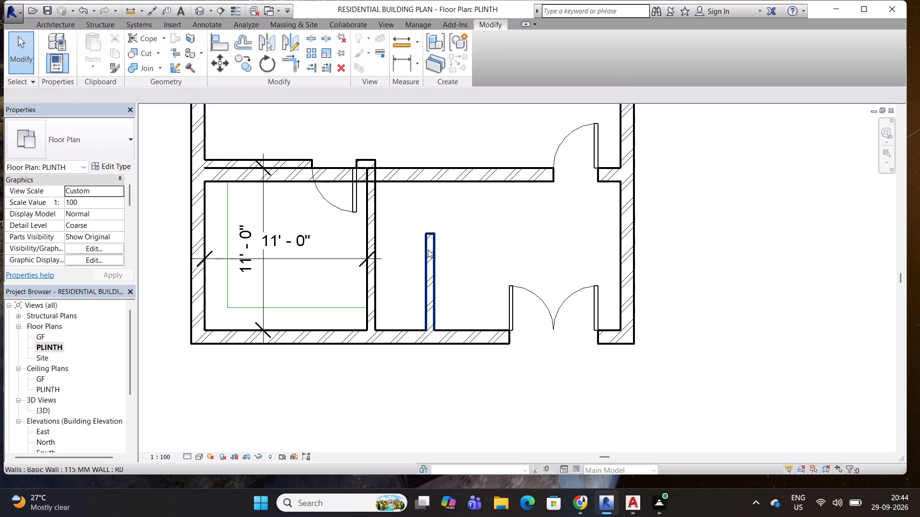
key("Escape")
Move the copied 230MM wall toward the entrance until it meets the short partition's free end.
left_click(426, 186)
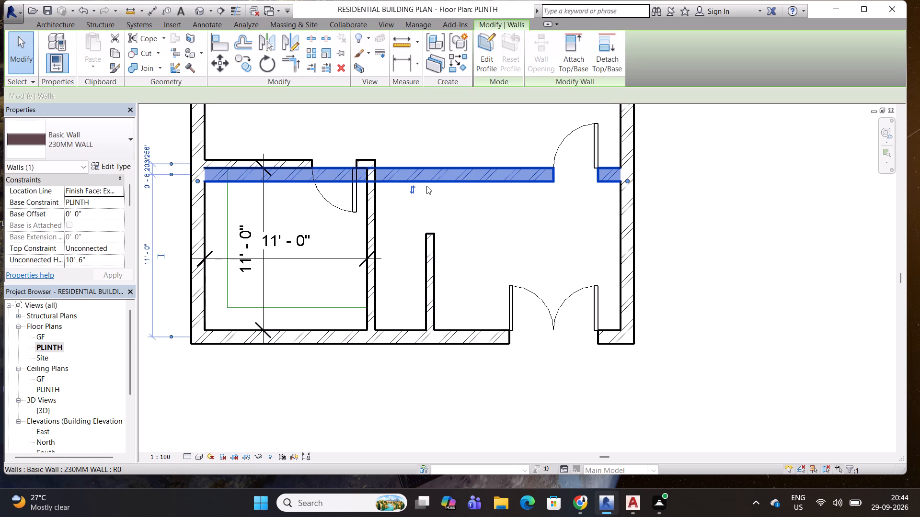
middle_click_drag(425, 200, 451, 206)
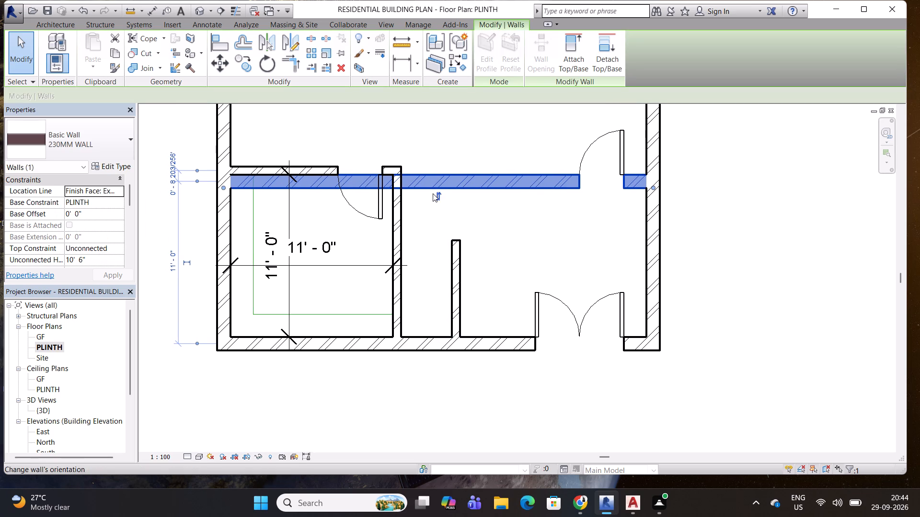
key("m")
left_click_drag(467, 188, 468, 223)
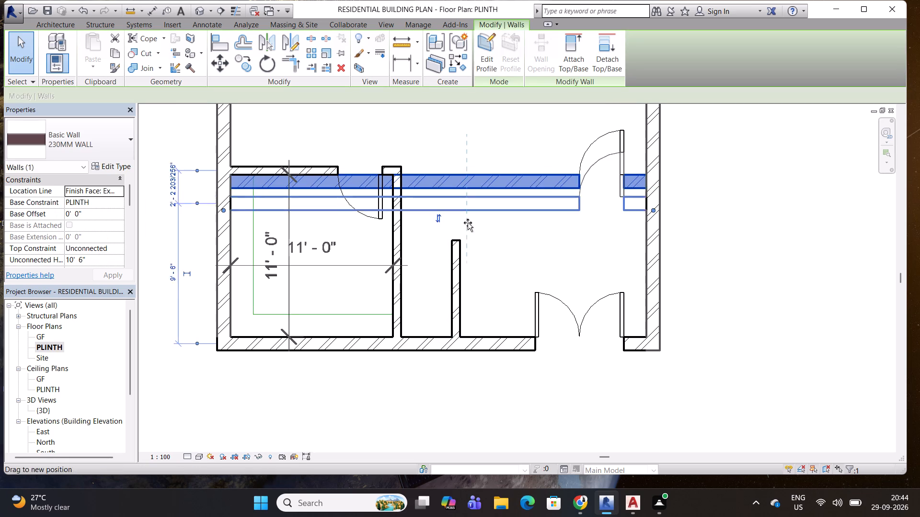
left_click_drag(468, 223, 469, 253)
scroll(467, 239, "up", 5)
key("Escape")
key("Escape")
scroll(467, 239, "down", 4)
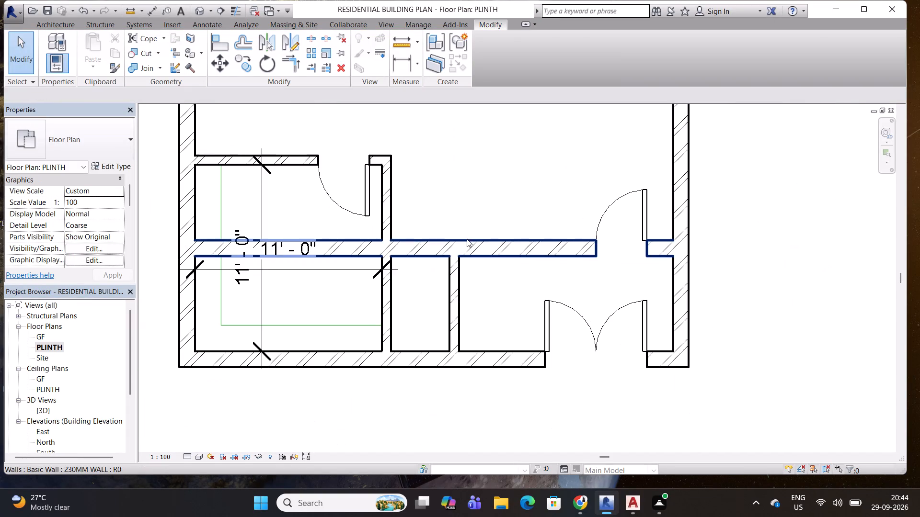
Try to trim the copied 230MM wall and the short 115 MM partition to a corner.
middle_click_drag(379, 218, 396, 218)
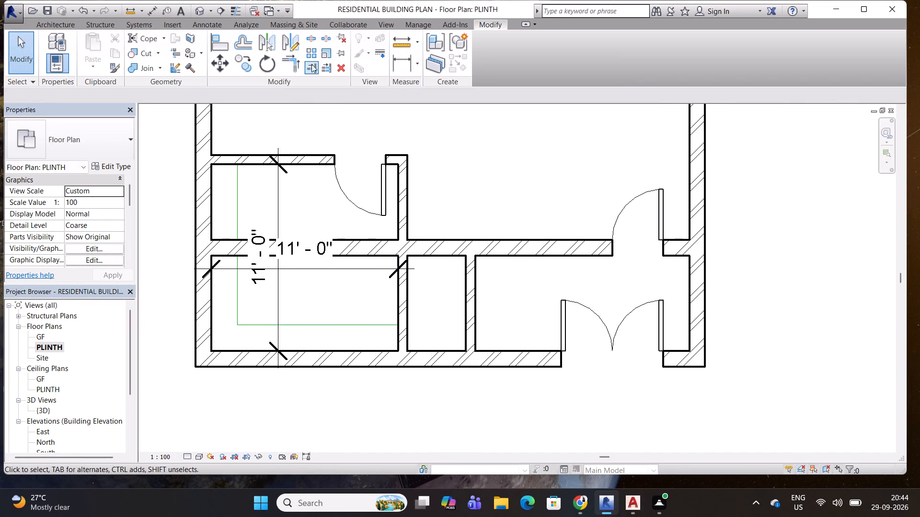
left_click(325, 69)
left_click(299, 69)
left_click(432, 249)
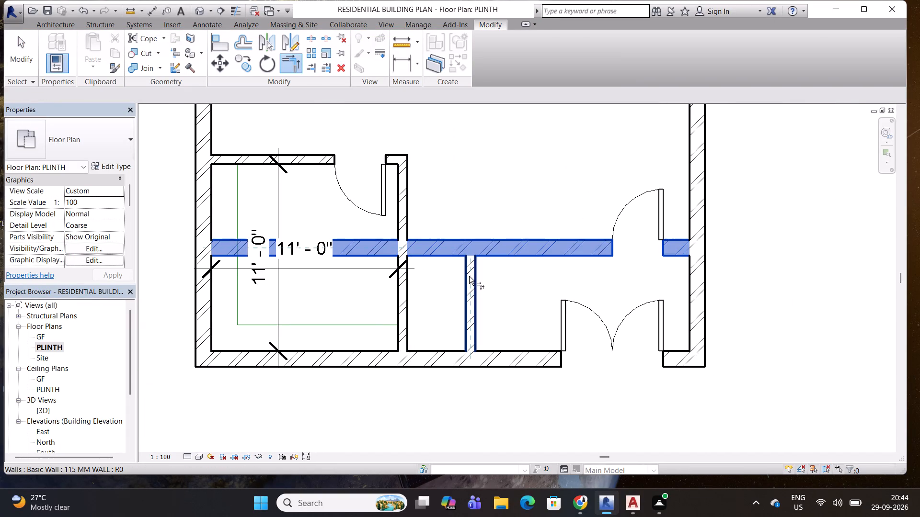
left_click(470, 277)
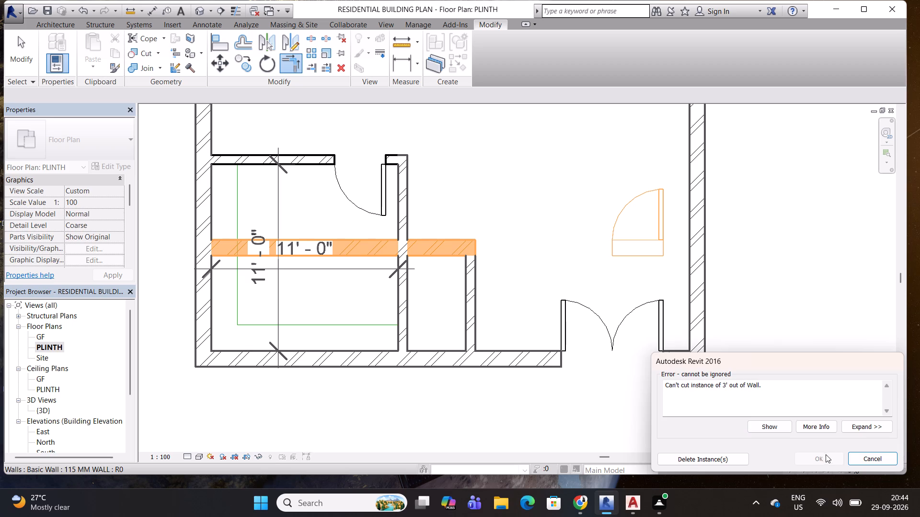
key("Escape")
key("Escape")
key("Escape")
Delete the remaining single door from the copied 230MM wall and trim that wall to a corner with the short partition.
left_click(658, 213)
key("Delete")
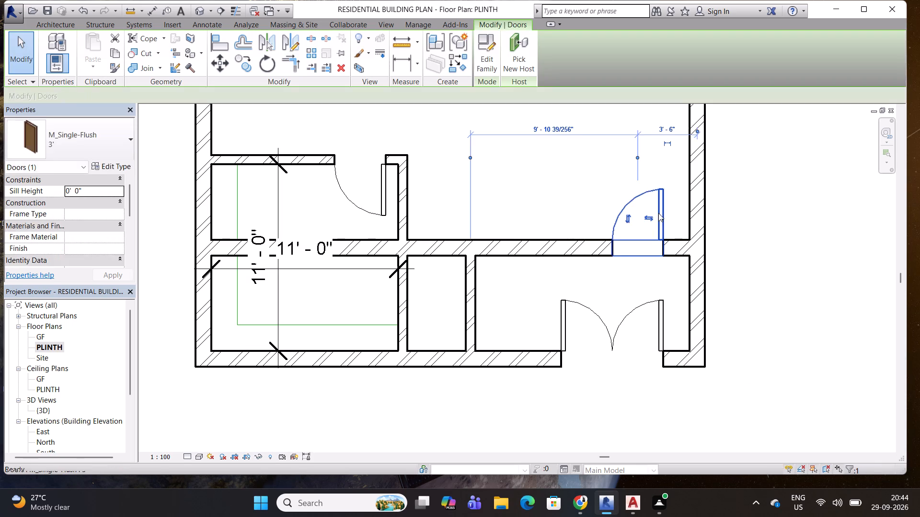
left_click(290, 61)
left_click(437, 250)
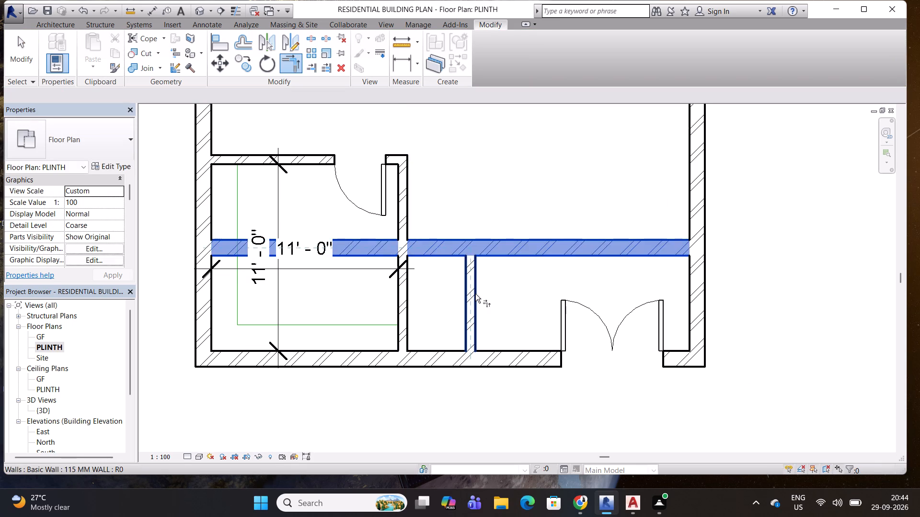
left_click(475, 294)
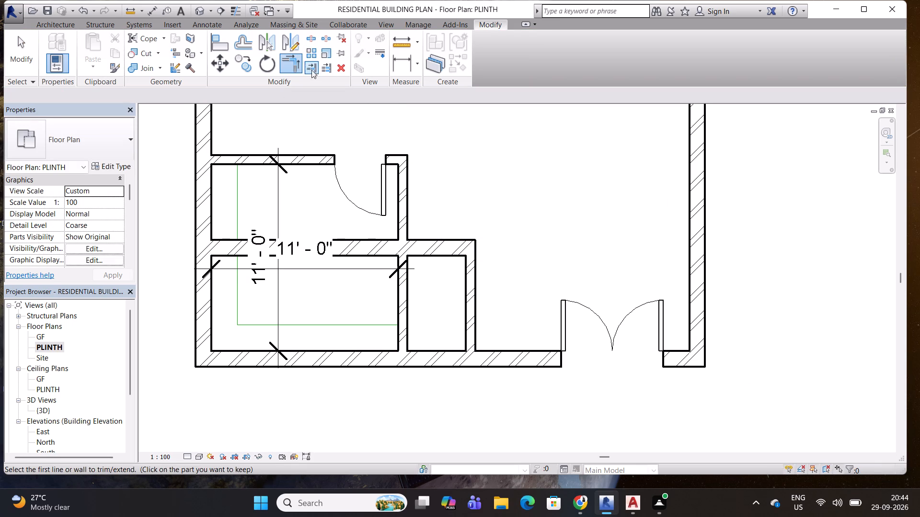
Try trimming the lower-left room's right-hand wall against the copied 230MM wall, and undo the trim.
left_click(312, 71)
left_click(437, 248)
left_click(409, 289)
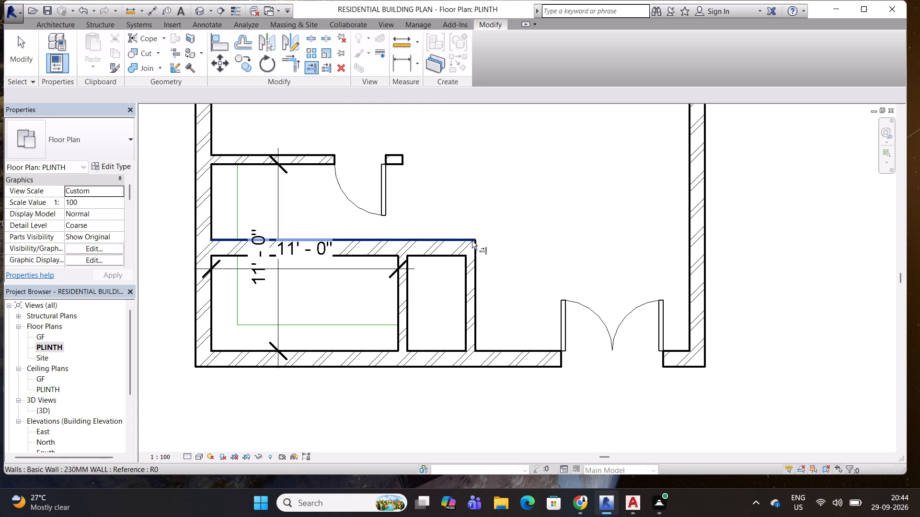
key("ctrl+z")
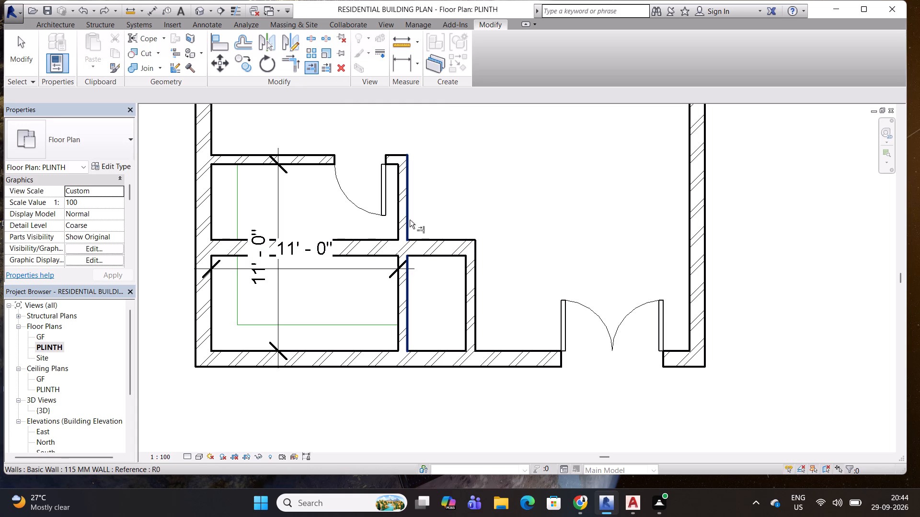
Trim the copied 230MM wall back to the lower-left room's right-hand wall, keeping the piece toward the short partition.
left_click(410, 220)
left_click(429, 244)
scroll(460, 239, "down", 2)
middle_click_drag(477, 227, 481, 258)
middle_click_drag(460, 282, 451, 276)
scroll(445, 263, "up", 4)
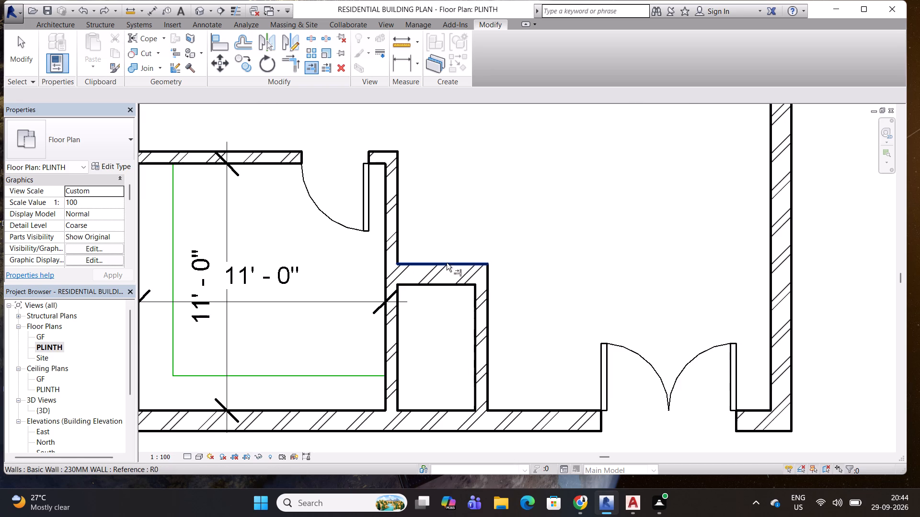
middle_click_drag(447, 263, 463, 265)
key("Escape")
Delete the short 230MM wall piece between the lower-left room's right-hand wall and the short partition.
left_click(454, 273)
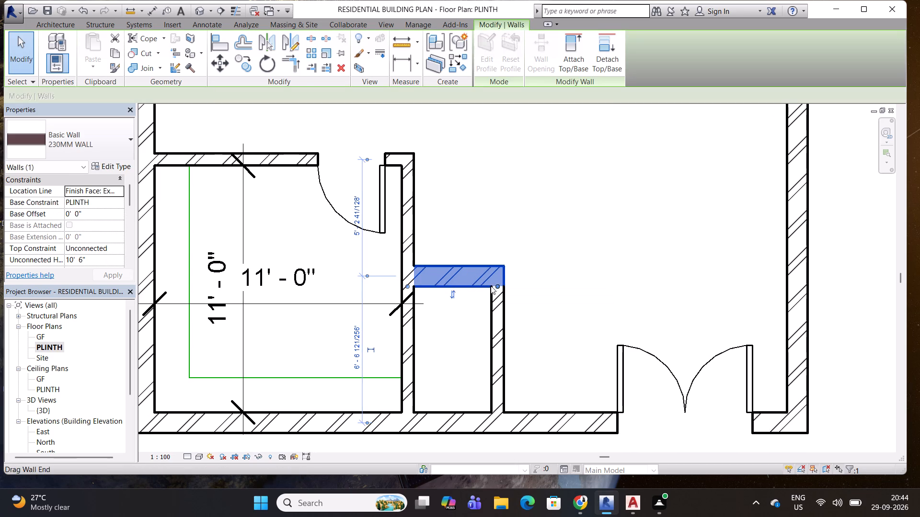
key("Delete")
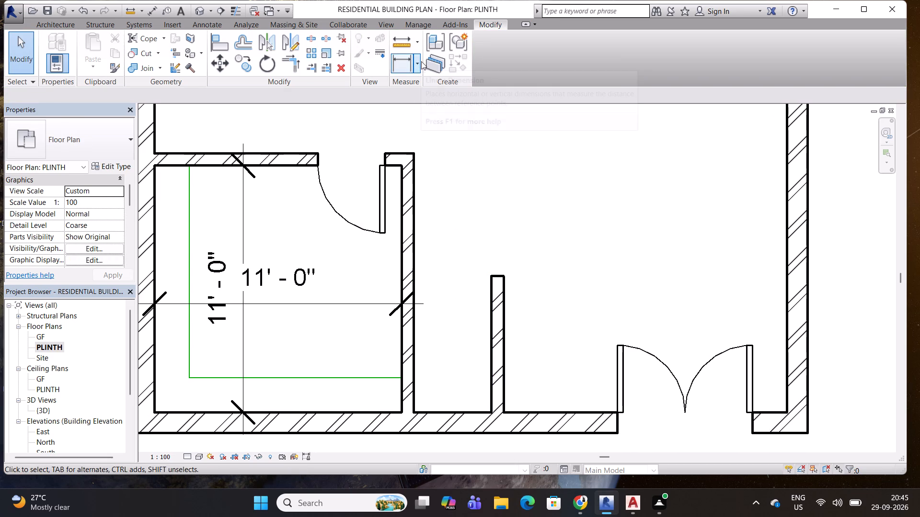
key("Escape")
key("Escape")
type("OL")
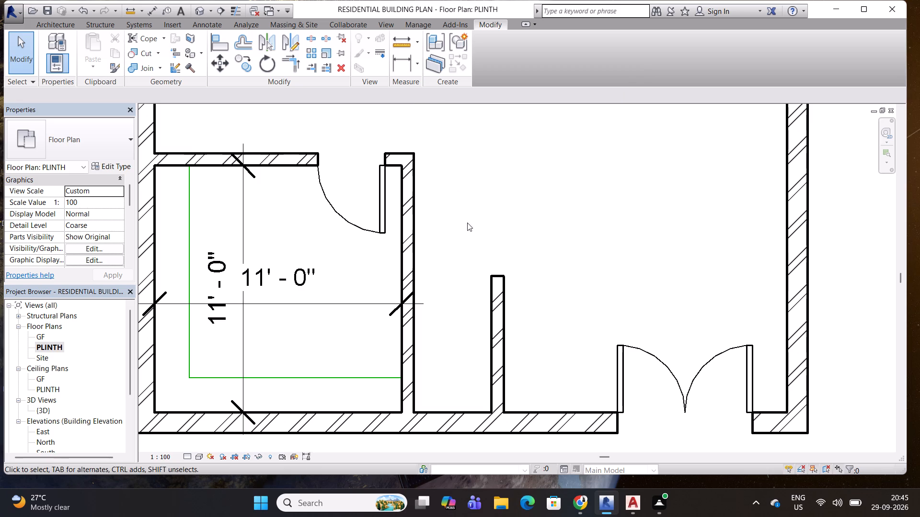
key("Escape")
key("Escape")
Draw a horizontal model line about 3' 5" long from the short partition's free end to the lower-left room's right-hand wall.
left_click(56, 26)
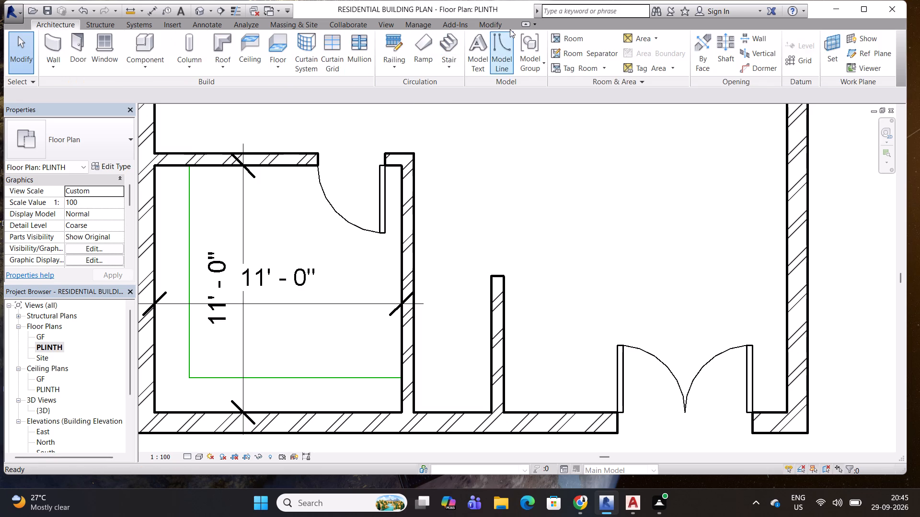
left_click(493, 41)
left_click(491, 277)
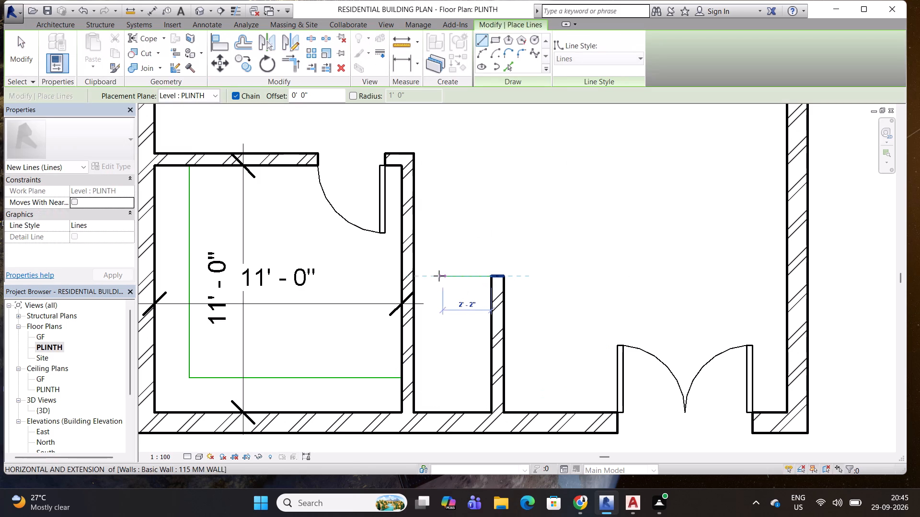
left_click(416, 276)
key("Escape")
key("Escape")
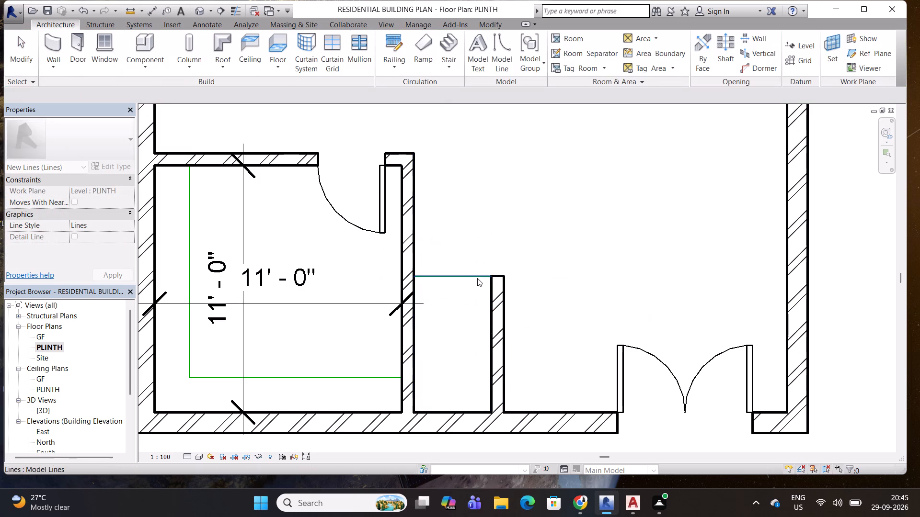
key("Escape")
key("Escape")
Change the line style of the model line closing the small space beside the lower-left room to <Overhead>.
left_click(477, 277)
left_click(536, 55)
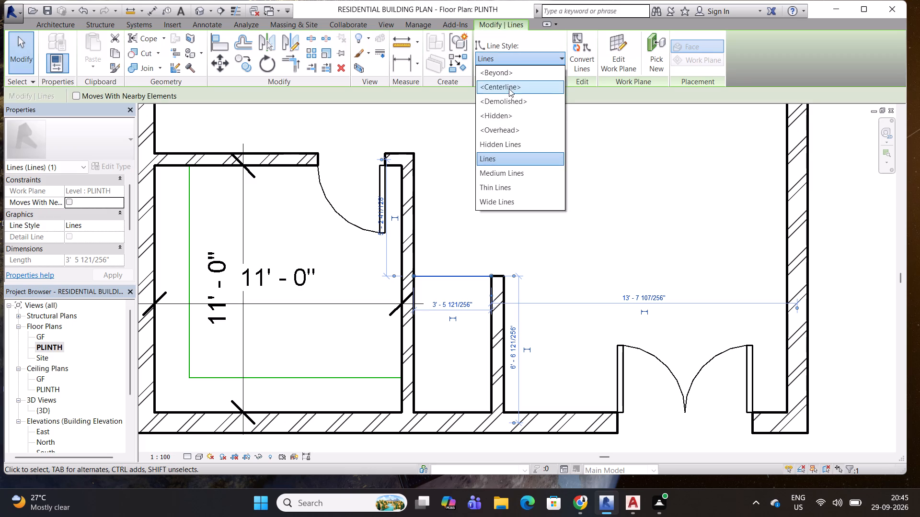
left_click(511, 131)
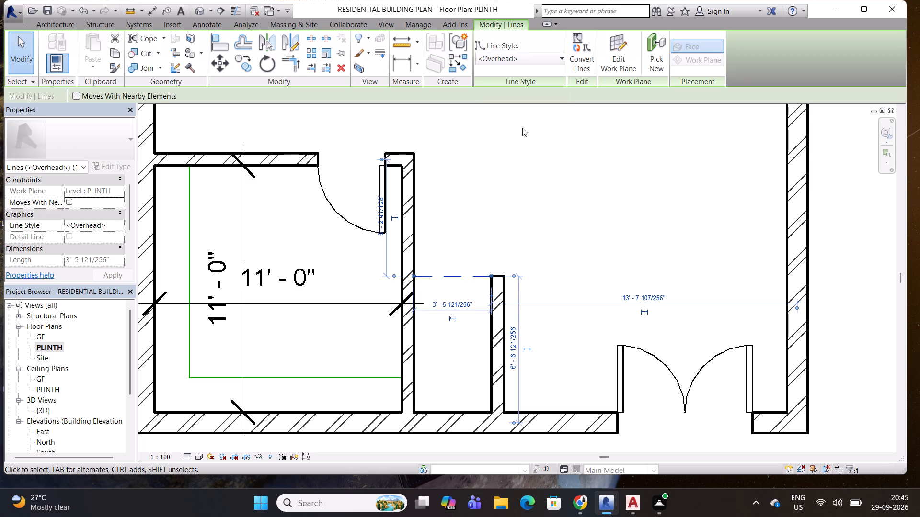
key("Escape")
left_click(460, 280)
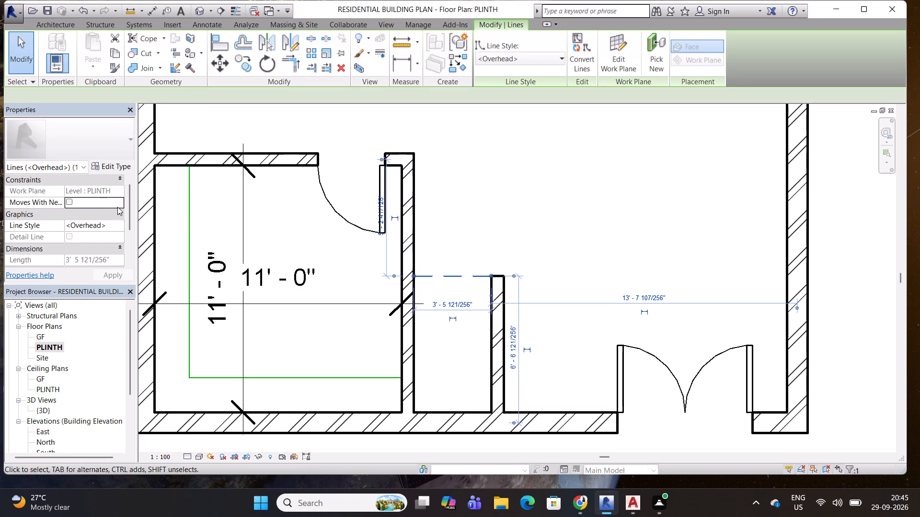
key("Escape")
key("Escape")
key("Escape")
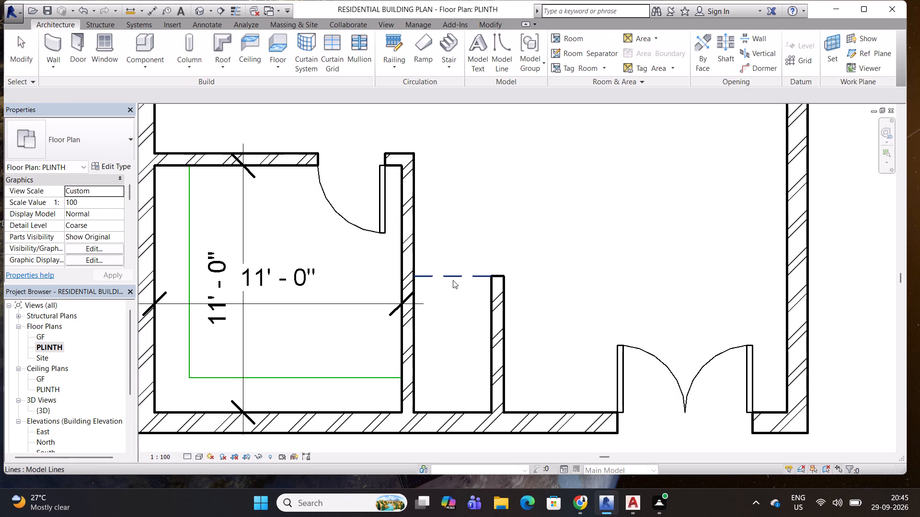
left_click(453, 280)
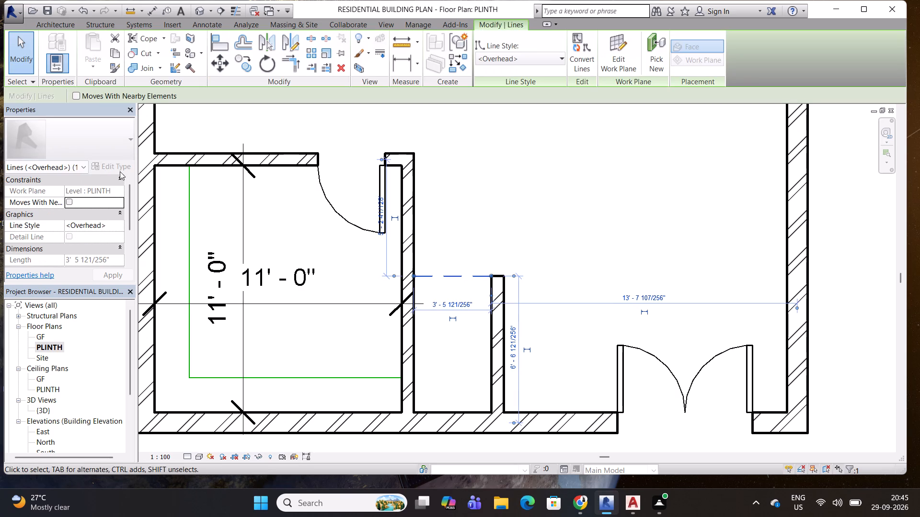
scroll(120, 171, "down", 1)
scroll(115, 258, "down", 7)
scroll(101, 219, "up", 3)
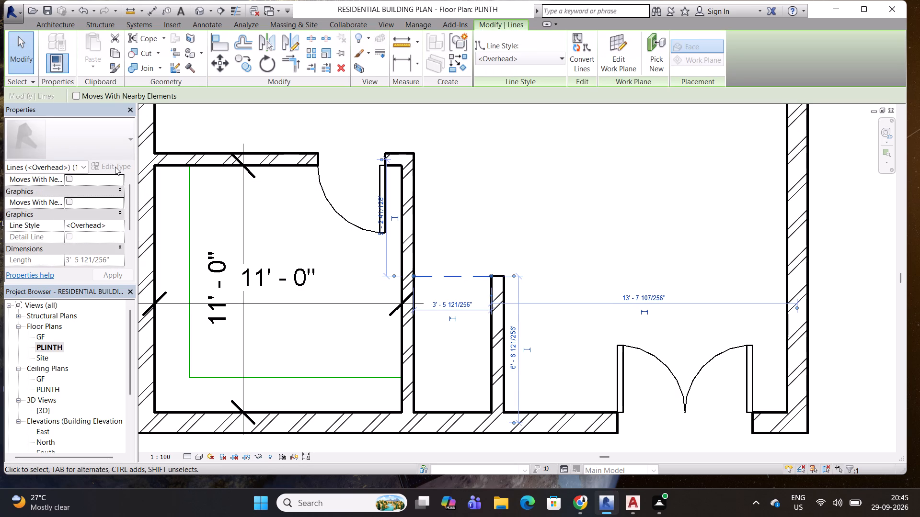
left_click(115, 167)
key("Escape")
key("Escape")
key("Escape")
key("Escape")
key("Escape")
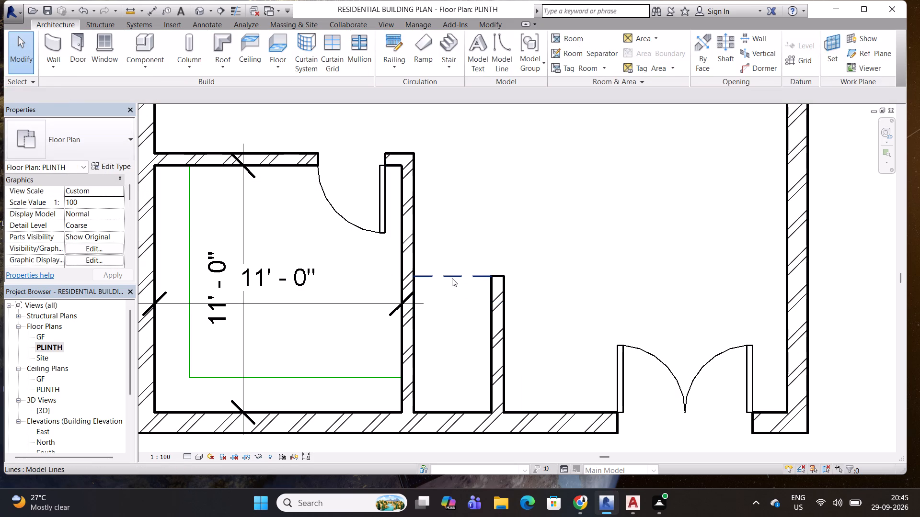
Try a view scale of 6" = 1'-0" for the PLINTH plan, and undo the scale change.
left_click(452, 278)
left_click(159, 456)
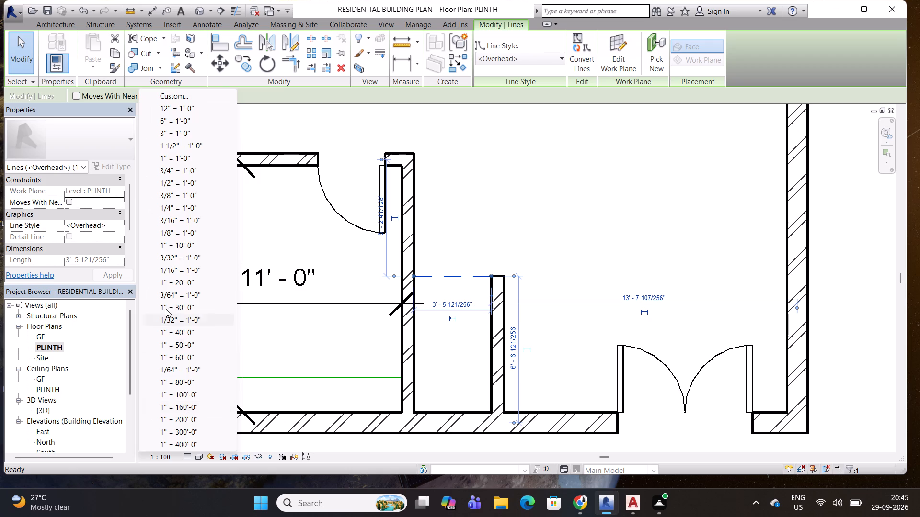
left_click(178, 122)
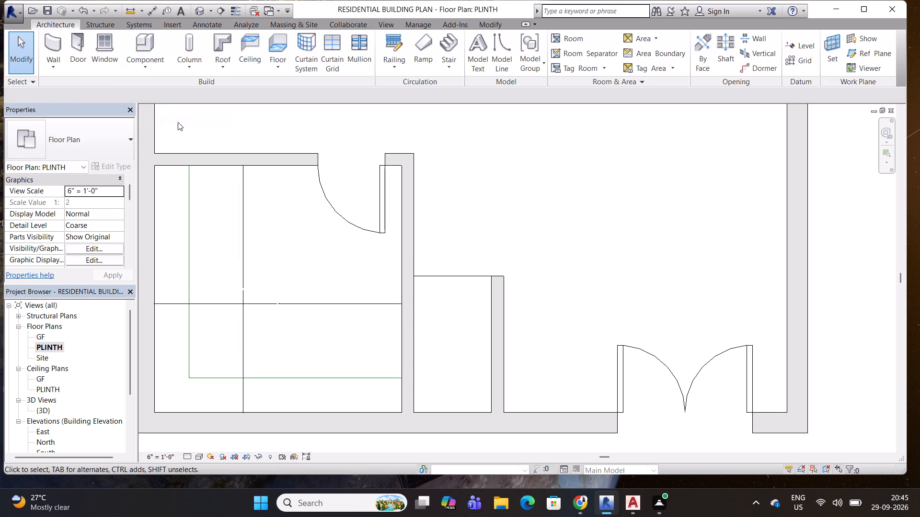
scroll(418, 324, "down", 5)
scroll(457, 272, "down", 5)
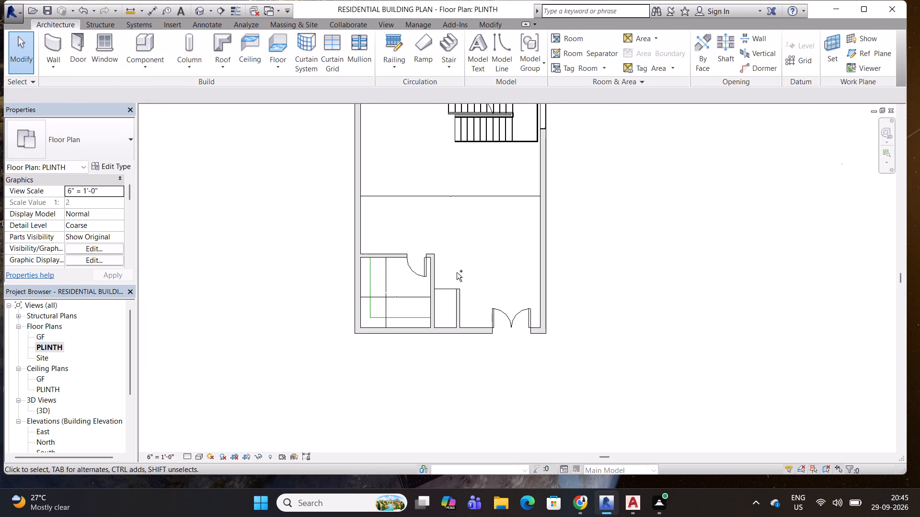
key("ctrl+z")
Offset a copy of the dashed overhead line 0' 6" into the small space beside the lower-left room.
scroll(438, 267, "down", 1)
left_click(447, 275)
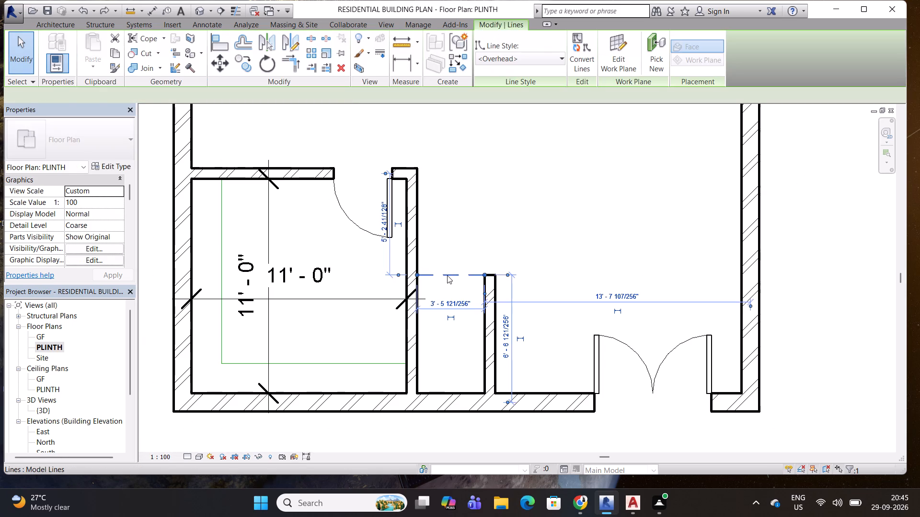
middle_click_drag(467, 281, 459, 318)
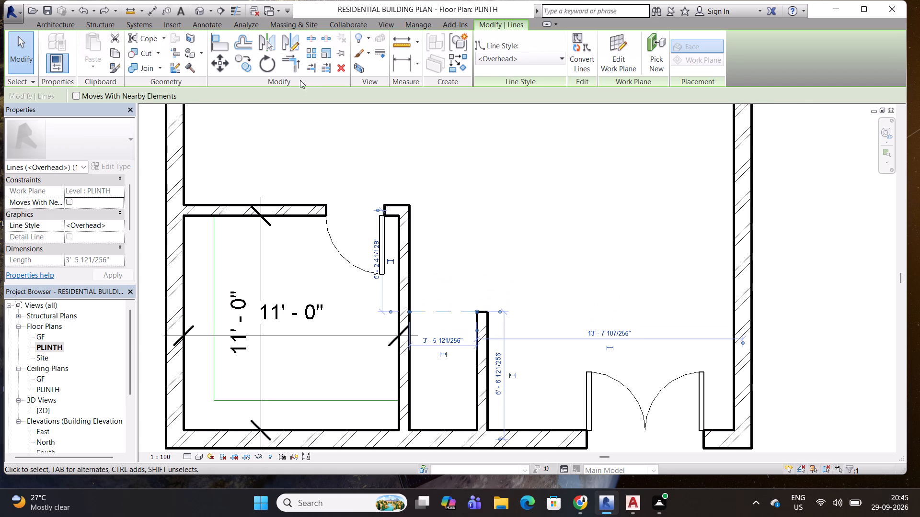
left_click(250, 43)
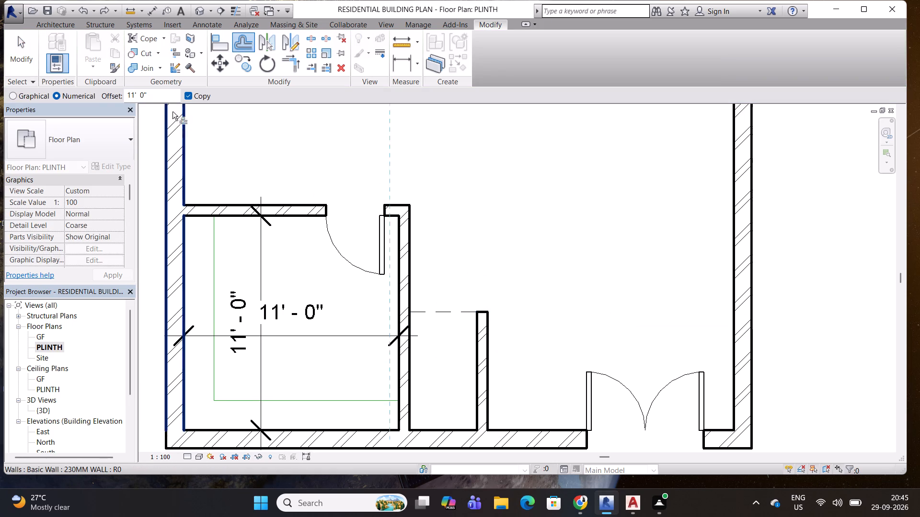
left_click_drag(158, 92, 119, 100)
key("6")
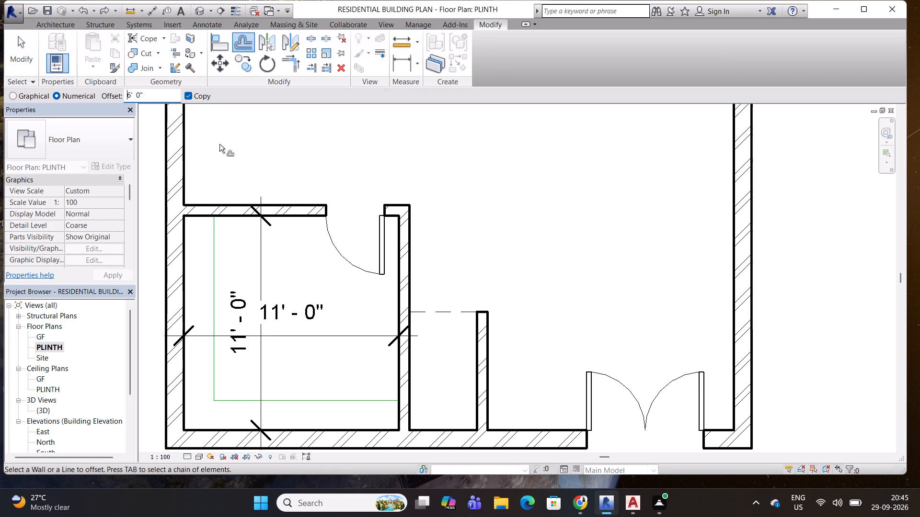
double_click(157, 97)
key("BackSpace")
key("BackSpace")
key("BackSpace")
key("BackSpace")
key("BackSpace")
key("BackSpace")
key("6")
key("shift+quotedbl")
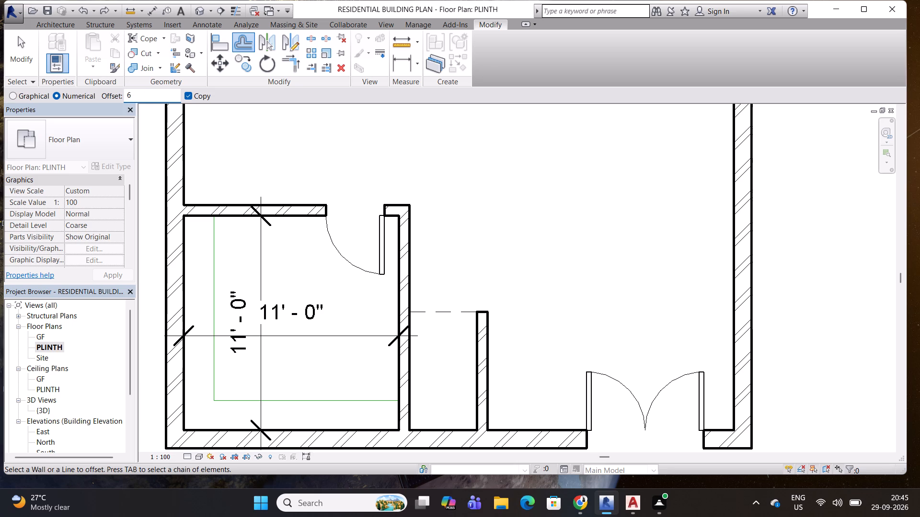
key("Return")
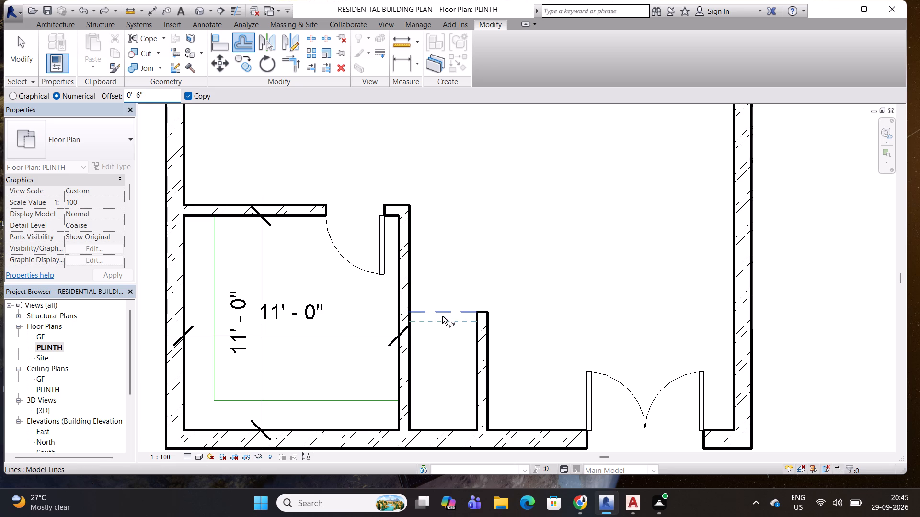
left_click(442, 316)
key("Escape")
key("Escape")
key("Escape")
key("Escape")
Add the room size 15'1"X15'0" as a second line in the BED ROOM text note.
scroll(471, 303, "down", 4)
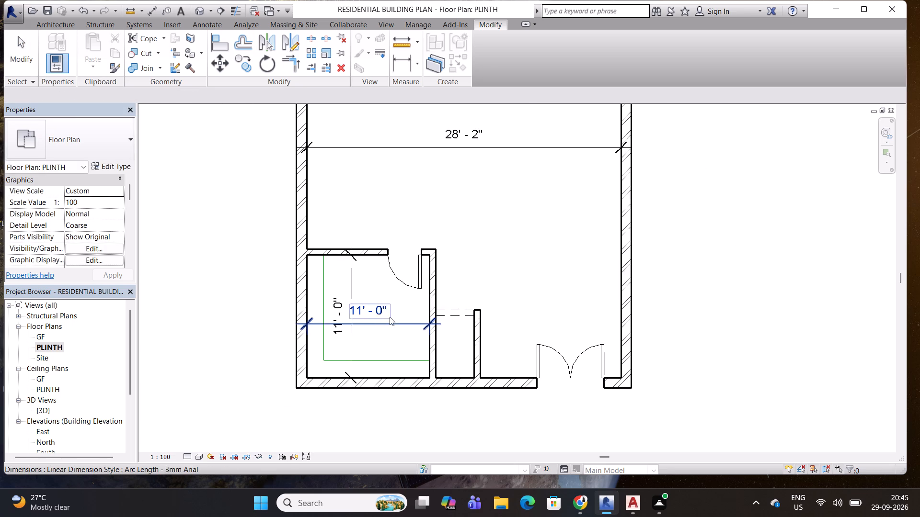
scroll(435, 264, "down", 4)
middle_click_drag(474, 202, 440, 439)
scroll(420, 264, "up", 4)
left_click(420, 264)
scroll(450, 271, "up", 3)
double_click(464, 262)
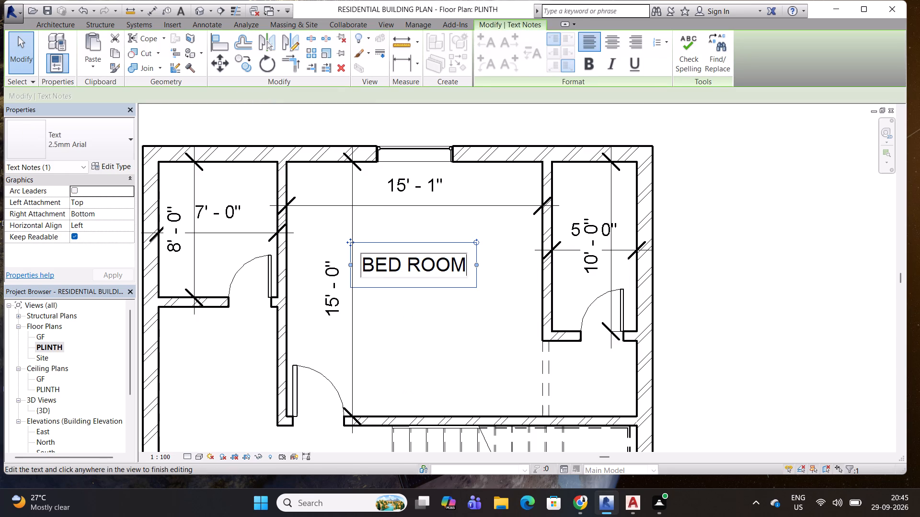
key("Return")
type("15'1\"")
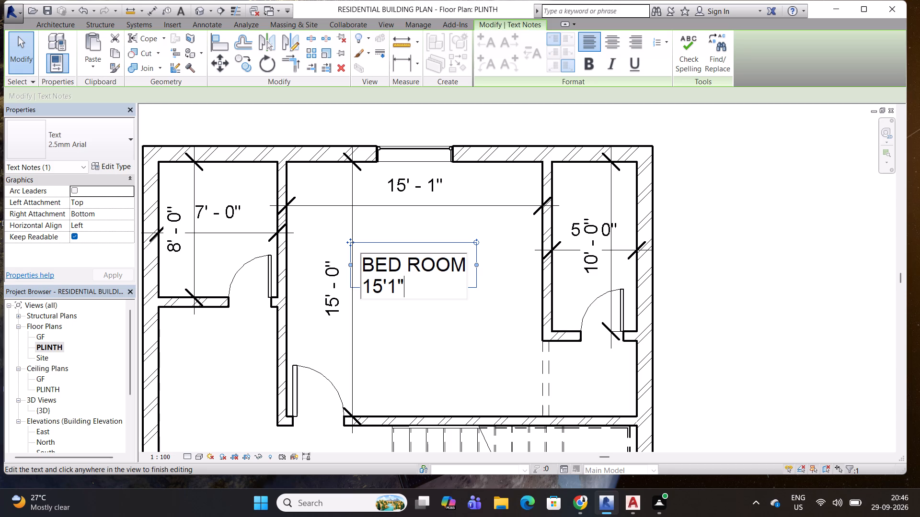
key("x")
type("15'2")
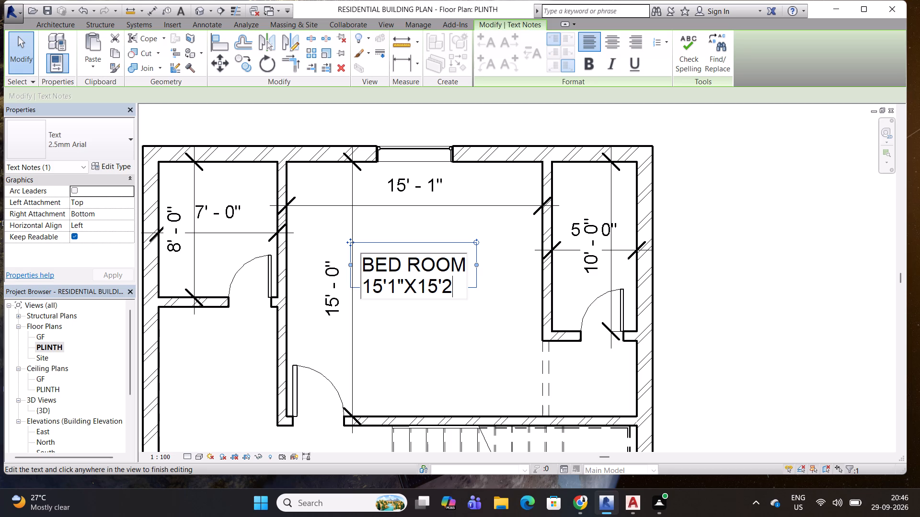
key("BackSpace")
type("0\"")
left_click(462, 319)
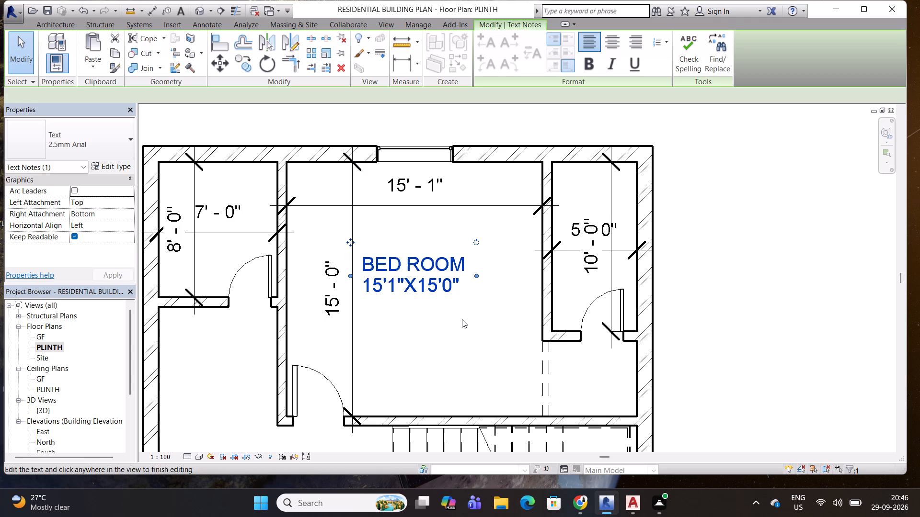
Copy the BED ROOM text note horizontally into the narrow 5' by 10' room to its right.
scroll(491, 248, "down", 2)
middle_click_drag(537, 240, 455, 262)
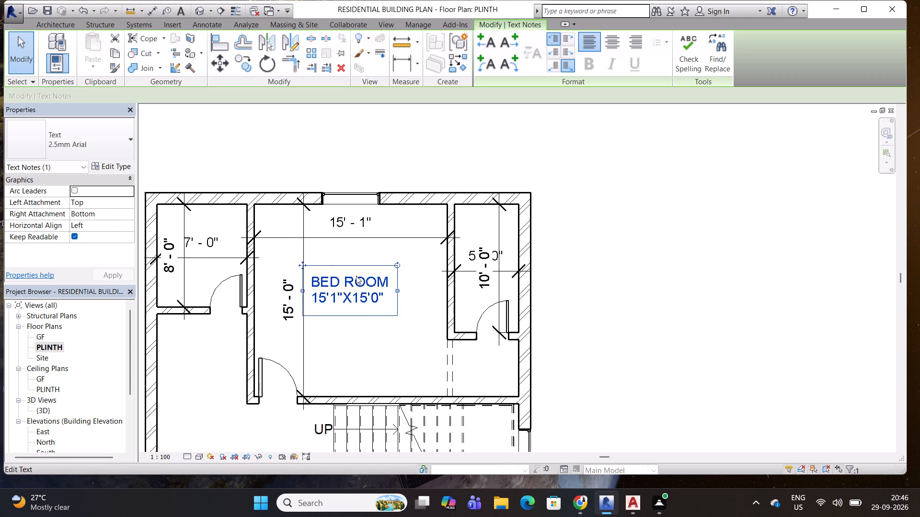
type("CO")
key("space")
left_click(348, 297)
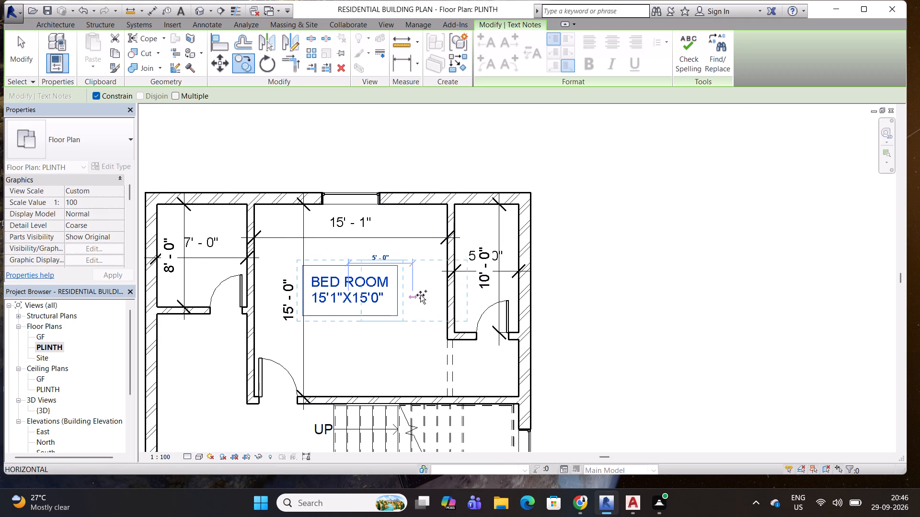
scroll(494, 287, "up", 1)
left_click(498, 287)
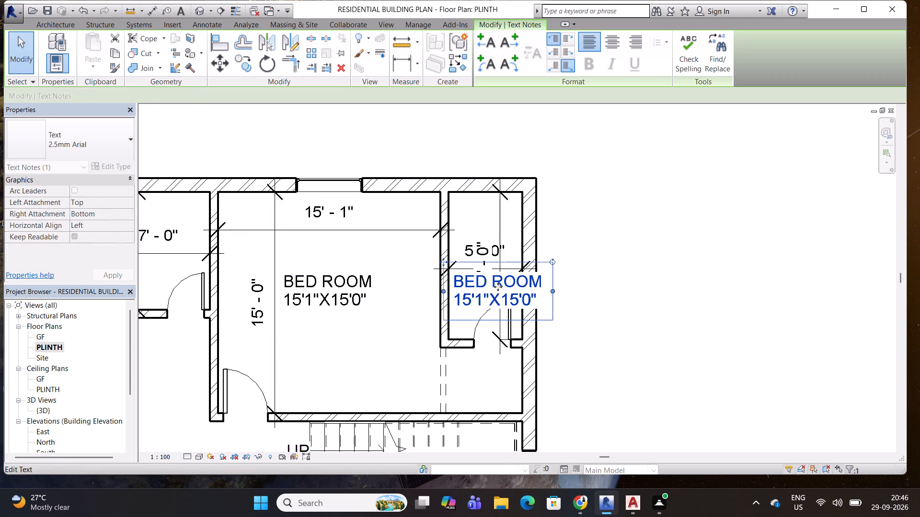
Rename the copied note's first line as TOILET, with a leading space to shift the name over its size.
middle_click_drag(498, 287, 471, 298)
double_click(484, 293)
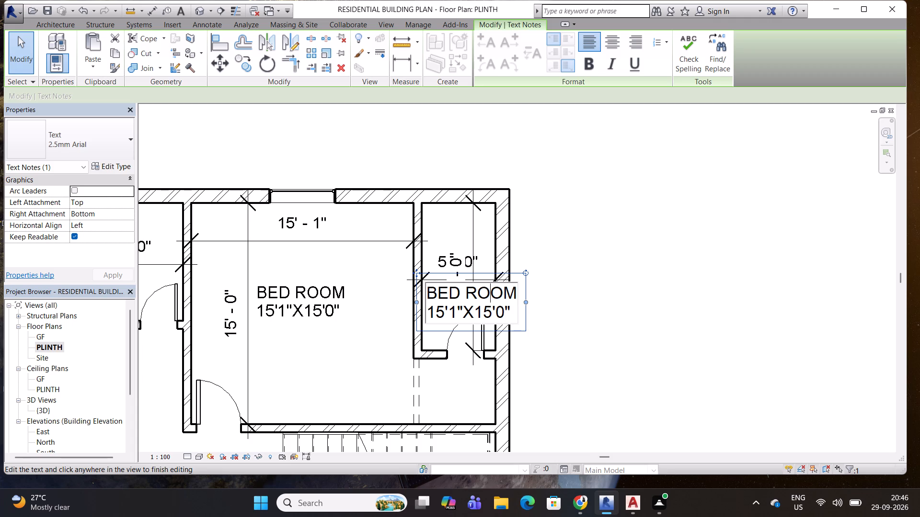
triple_click(501, 293)
type("TOILET")
left_click(427, 293)
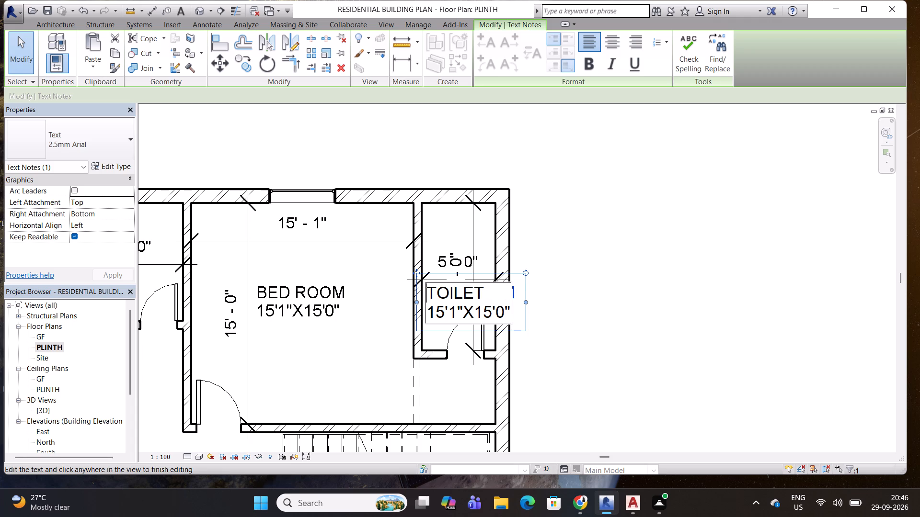
key("space")
scroll(459, 307, "up", 2)
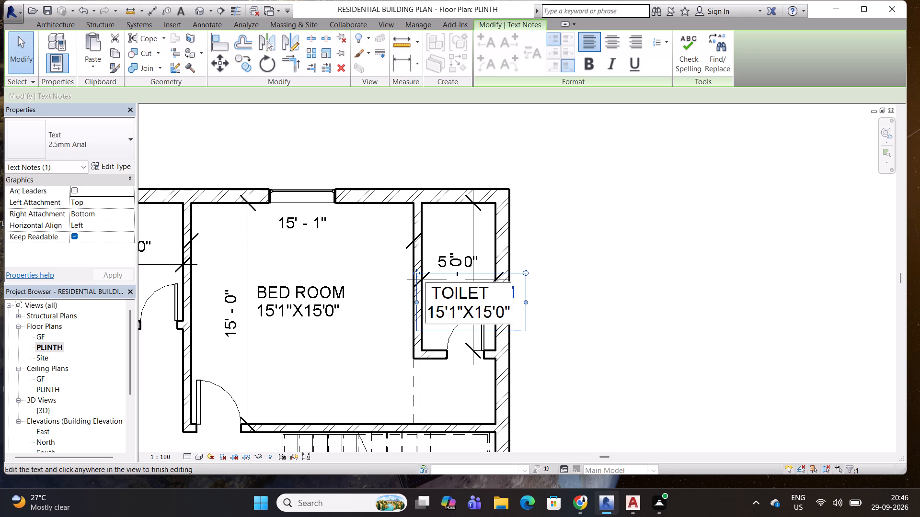
scroll(459, 307, "up", 1)
Set the TOILET note's size line to 5'0"X10'0".
left_click(446, 315)
left_click(457, 315)
key("BackSpace")
key("0")
left_click(444, 319)
key("BackSpace")
key("BackSpace")
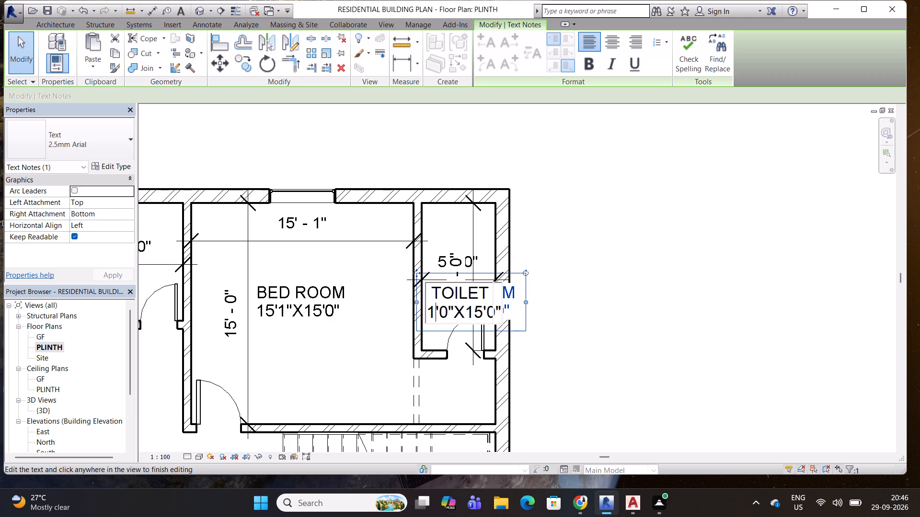
key("5")
left_click(482, 315)
key("BackSpace")
key("BackSpace")
key("BackSpace")
key("1")
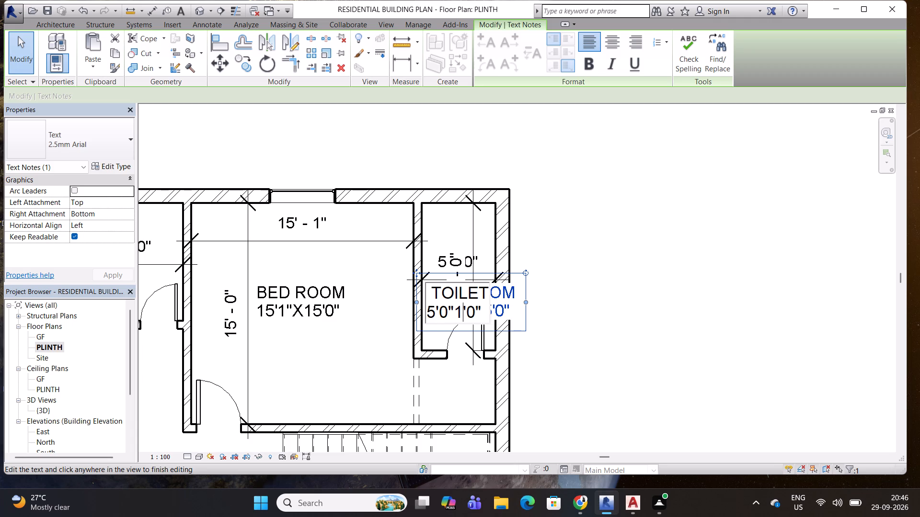
key("0")
left_click(458, 315)
key("x")
left_click(465, 380)
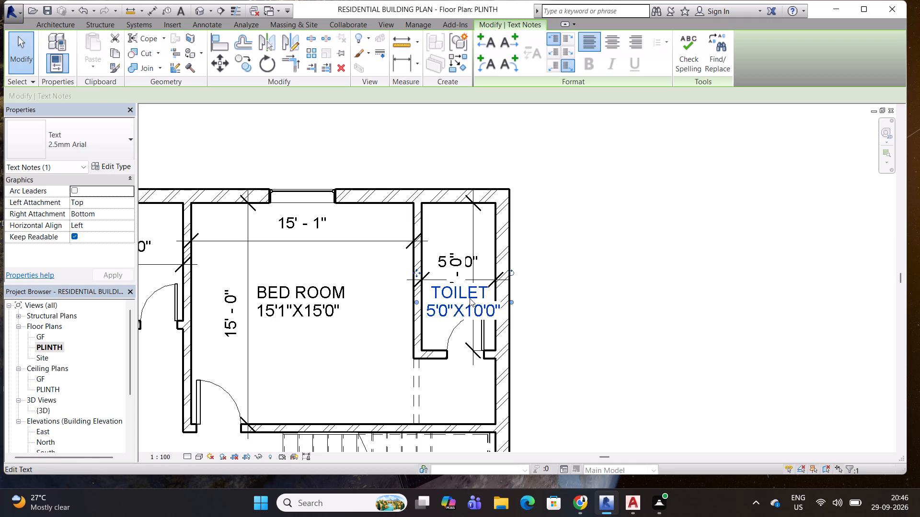
Delete the 5'-0" and 10'-0" dimensions inside the narrow toilet beside the BED ROOM.
left_click(460, 263)
key("Delete")
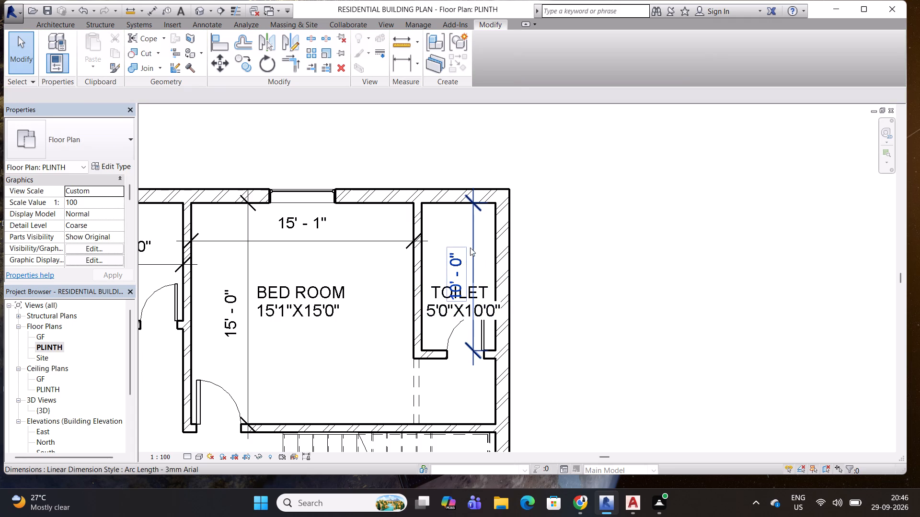
left_click(465, 251)
key("Delete")
Move the TOILET 5'0"X10'0" note up within its room, clear of the door swing.
left_click(470, 296)
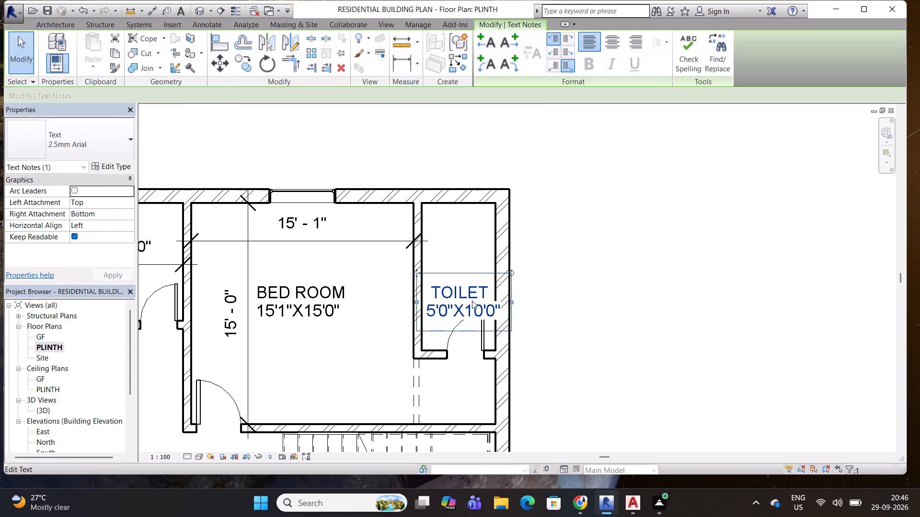
key("m")
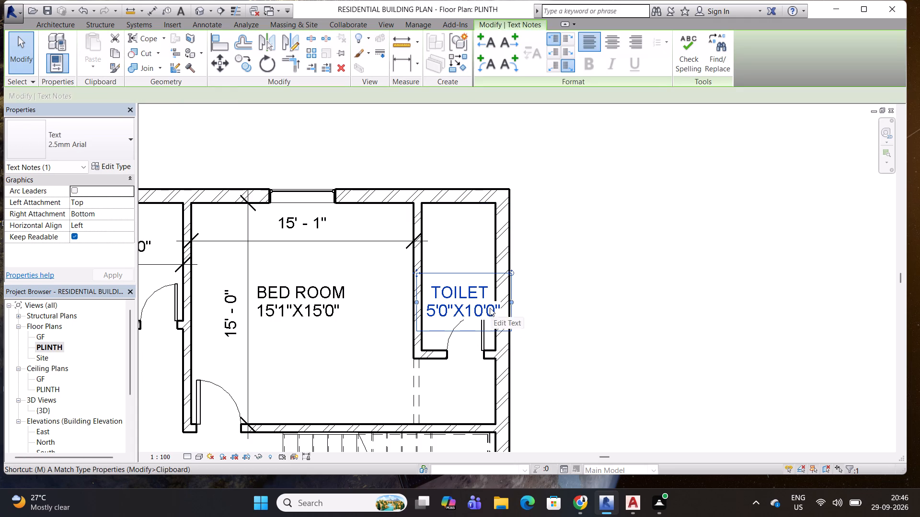
left_click_drag(469, 301, 466, 293)
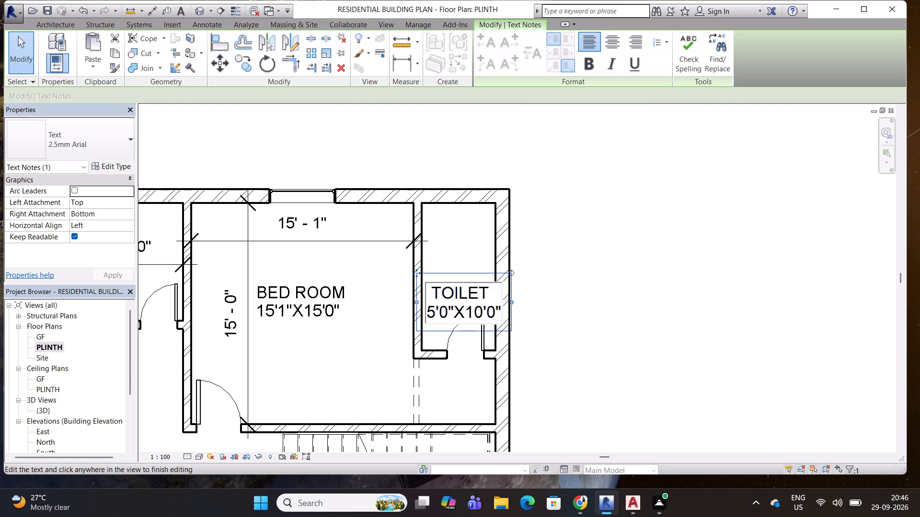
key("Escape")
key("Escape")
left_click(464, 293)
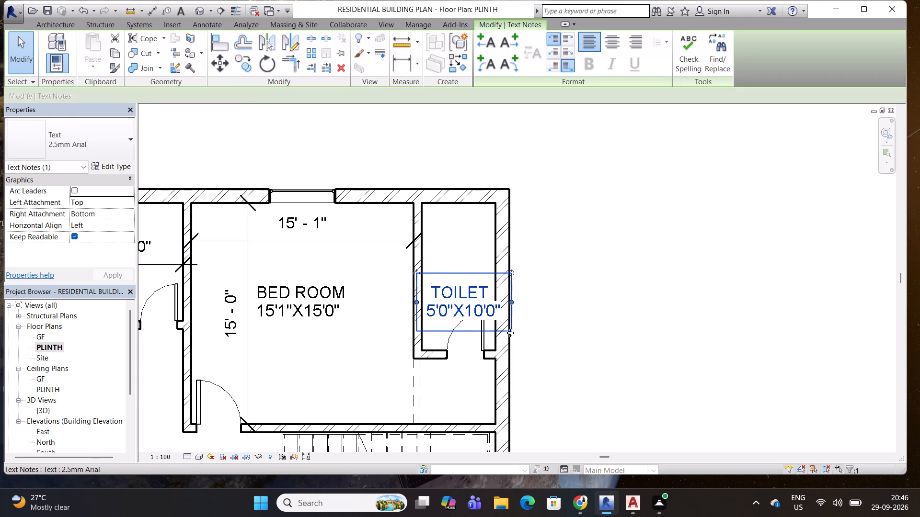
left_click_drag(512, 331, 501, 322)
left_click_drag(501, 322, 508, 299)
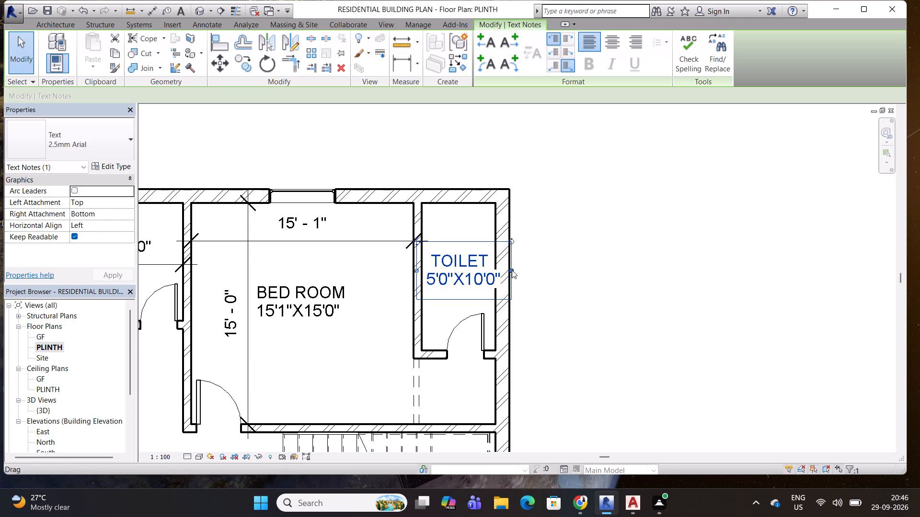
Narrow the text box of the TOILET 5'0"X10'0" note slightly.
left_click(512, 270)
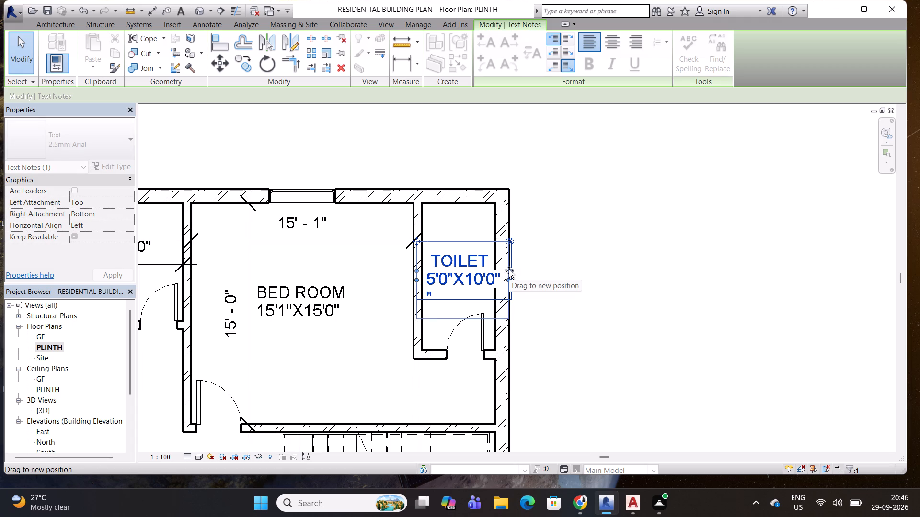
key("m")
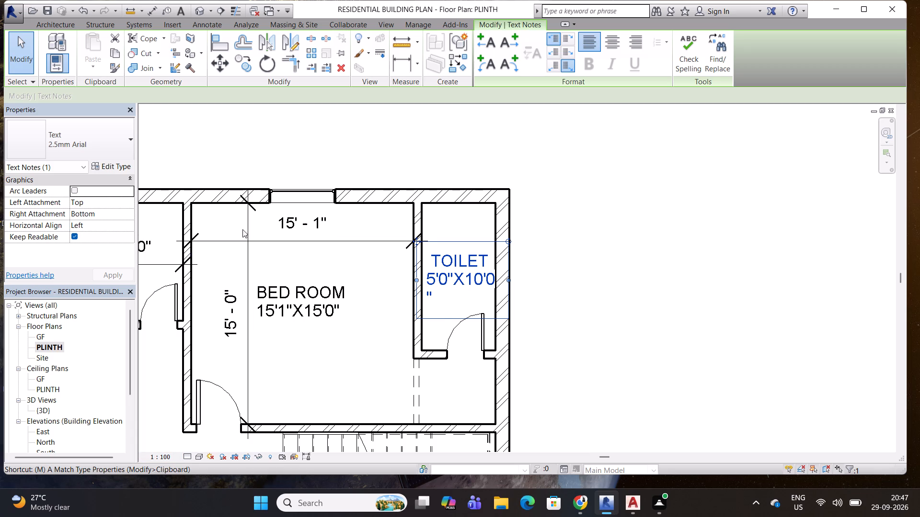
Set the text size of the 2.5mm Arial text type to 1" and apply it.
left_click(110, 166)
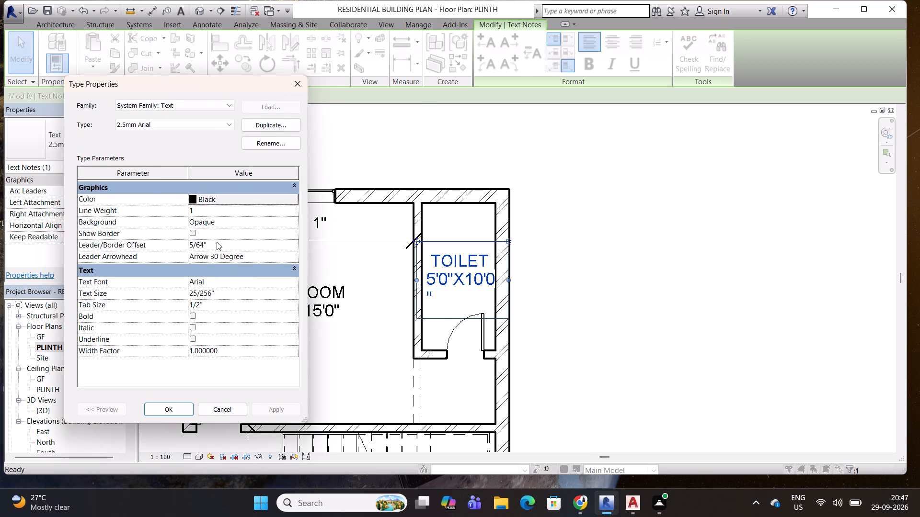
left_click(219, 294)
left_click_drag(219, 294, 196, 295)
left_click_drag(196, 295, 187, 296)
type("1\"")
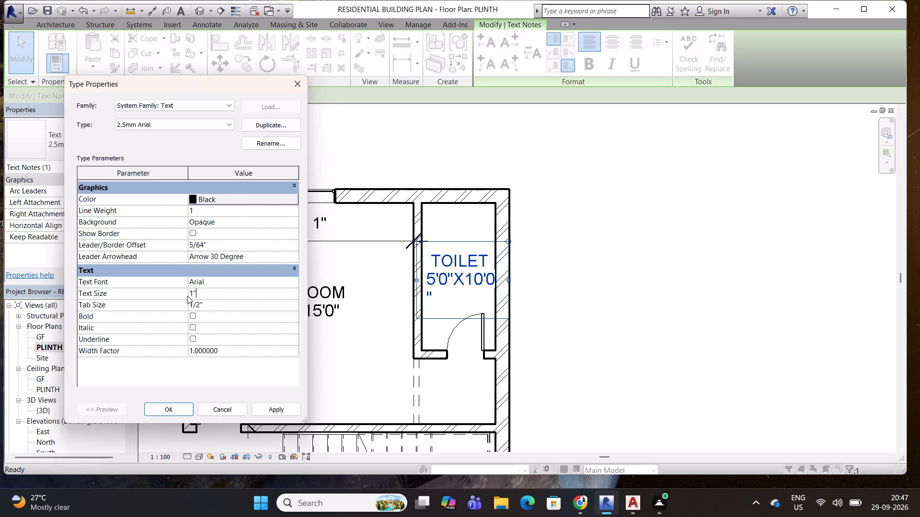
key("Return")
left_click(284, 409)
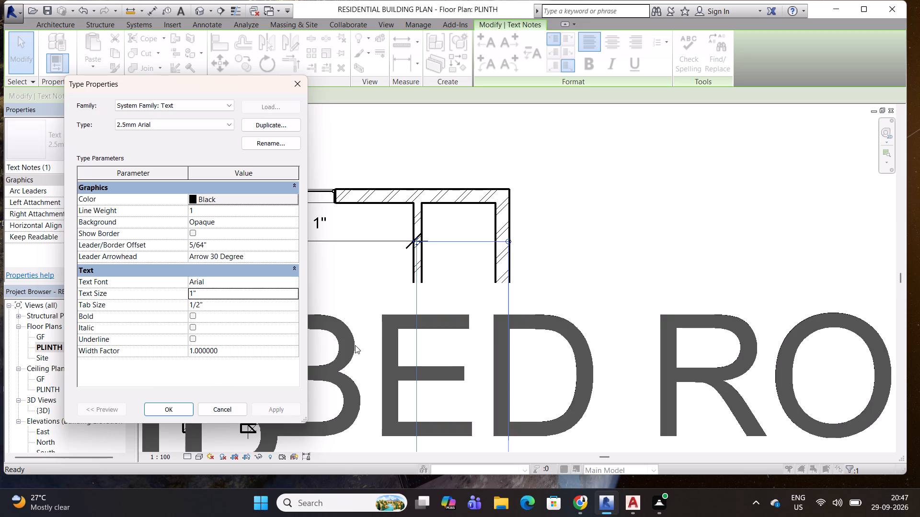
Set the text size of the 2.5mm Arial text type to 2 mm.
left_click(207, 292)
key("2")
type("MM")
key("Return")
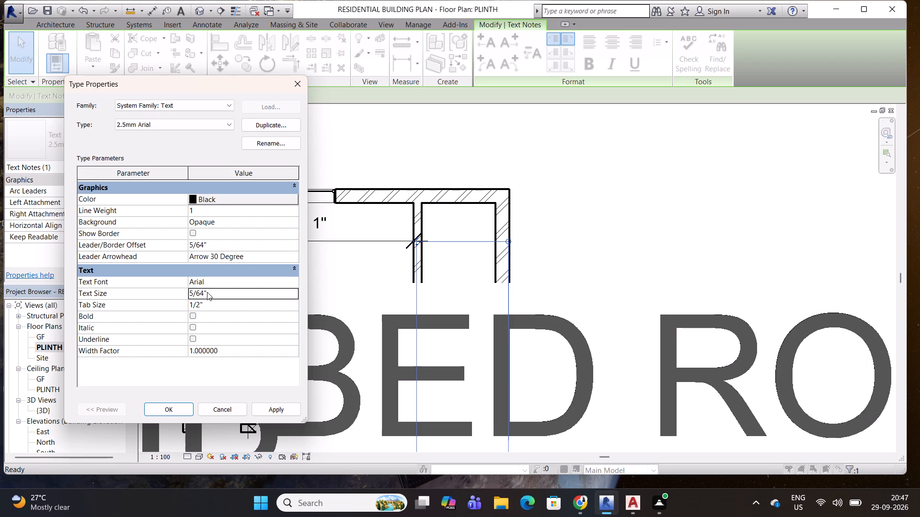
left_click(276, 409)
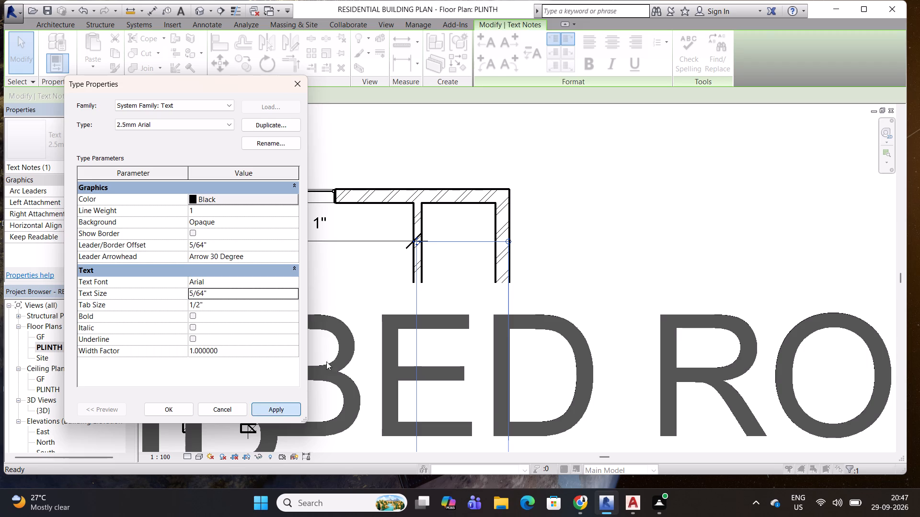
left_click(161, 416)
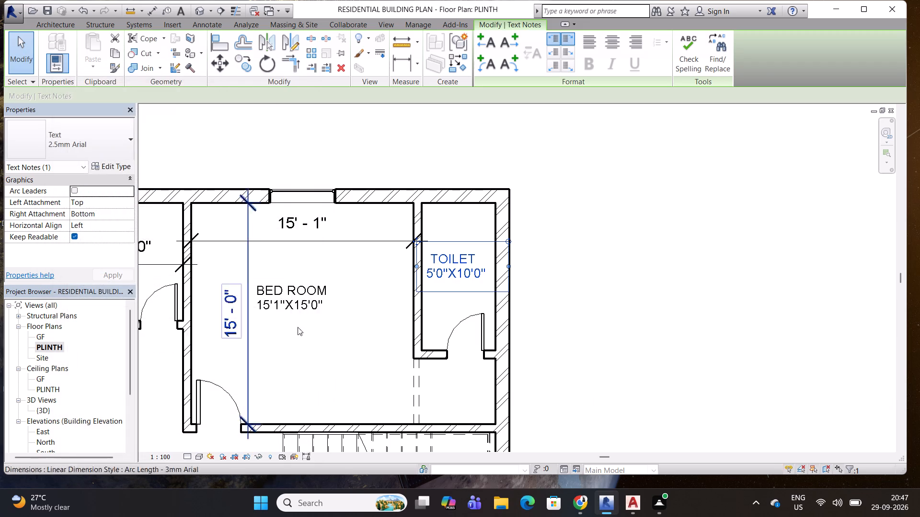
key("Escape")
key("Escape")
key("Escape")
Copy the TOILET note horizontally across the BED ROOM into the 7' by 8' room.
left_click(461, 270)
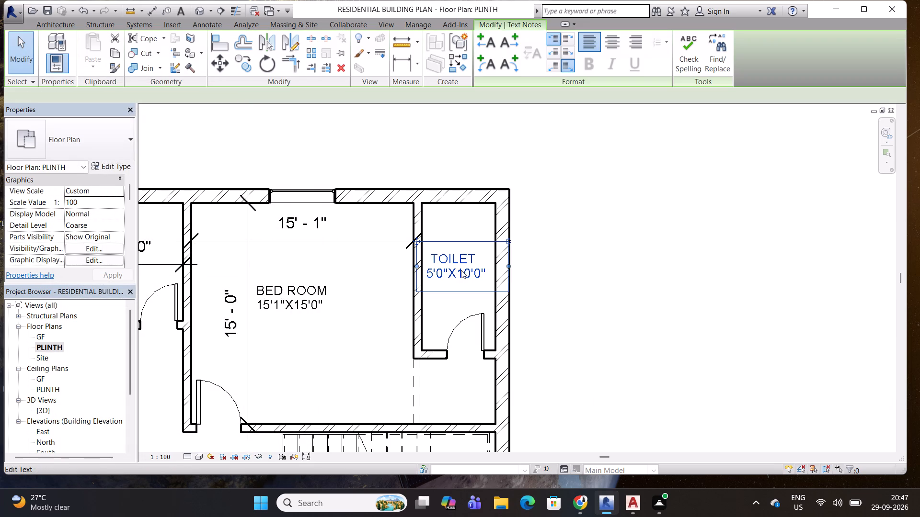
scroll(465, 269, "down", 3)
middle_click_drag(465, 269, 492, 270)
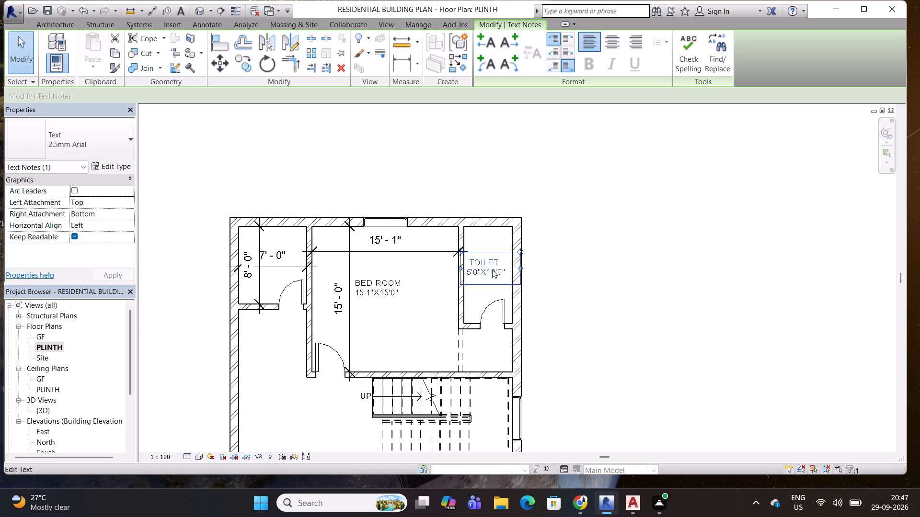
type("CO")
key("space")
left_click(492, 270)
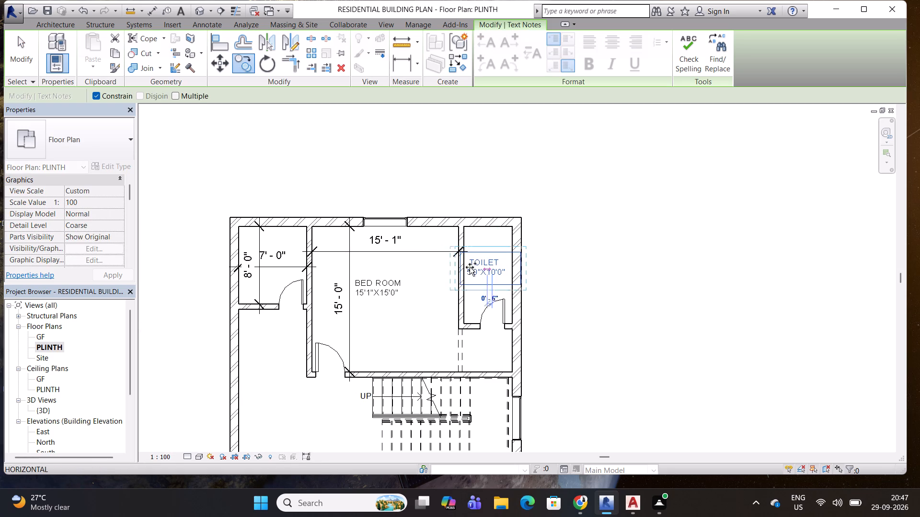
scroll(264, 261, "up", 2)
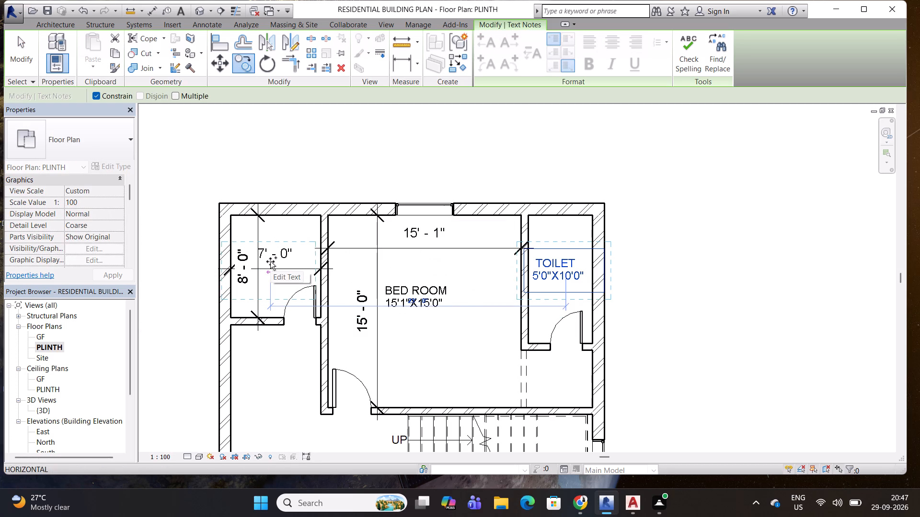
scroll(270, 261, "up", 1)
middle_click_drag(270, 261, 276, 270)
scroll(276, 270, "up", 1)
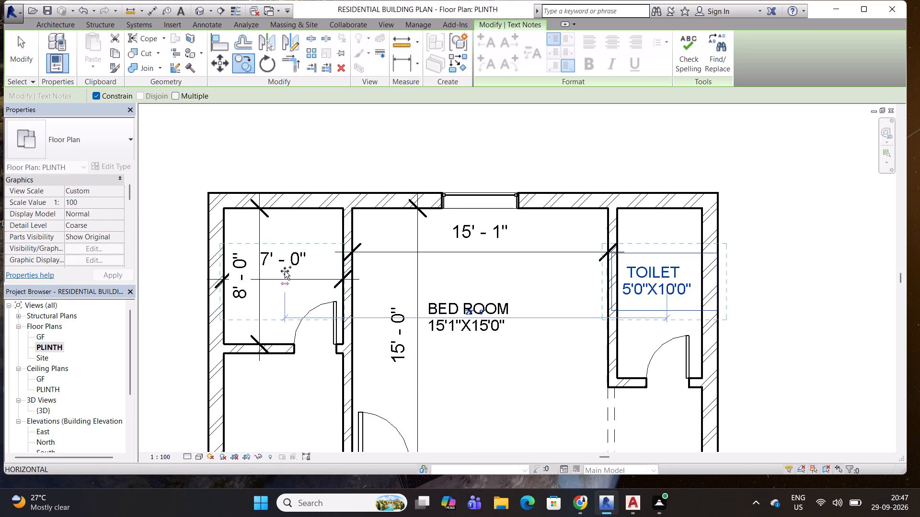
left_click(285, 271)
Set the copied TOILET note's size line to 7'0"X8'0", with a leading space to align it under the name.
middle_click_drag(295, 268, 350, 275)
scroll(337, 277, "up", 2)
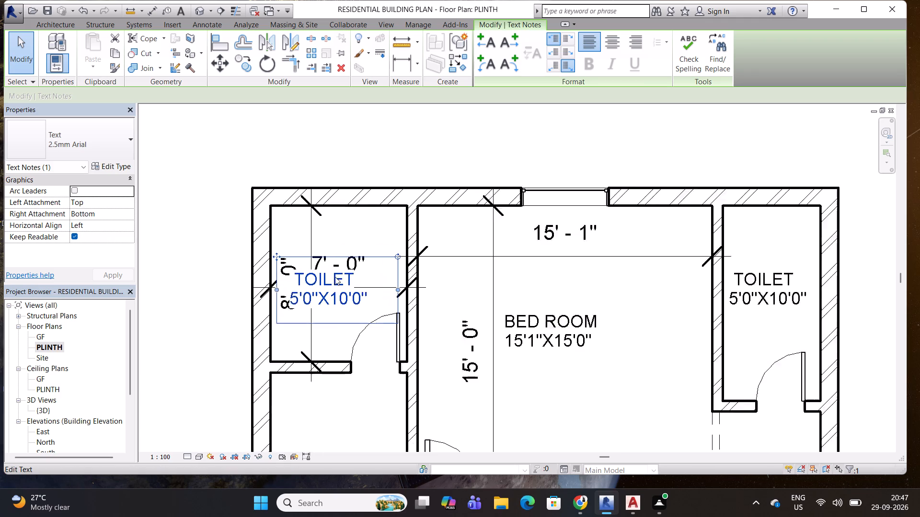
left_click(296, 301)
left_click(291, 303)
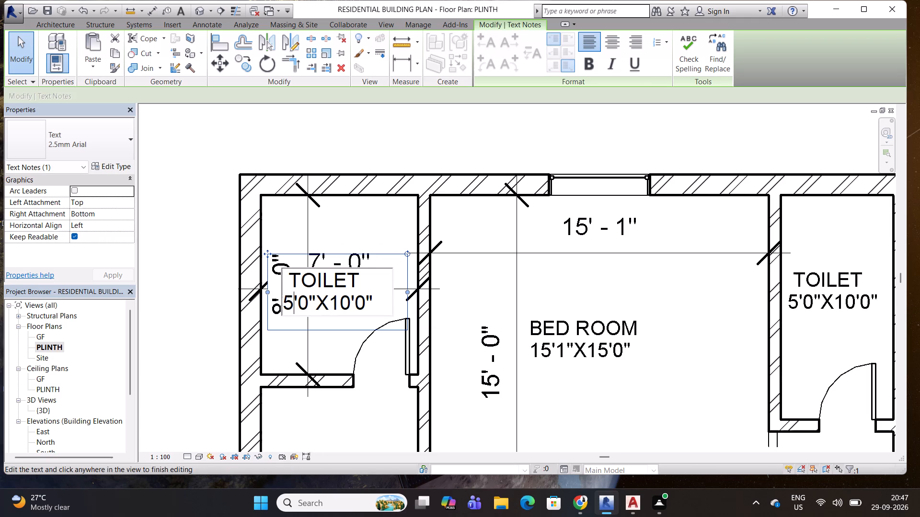
key("BackSpace")
key("7")
left_click(348, 306)
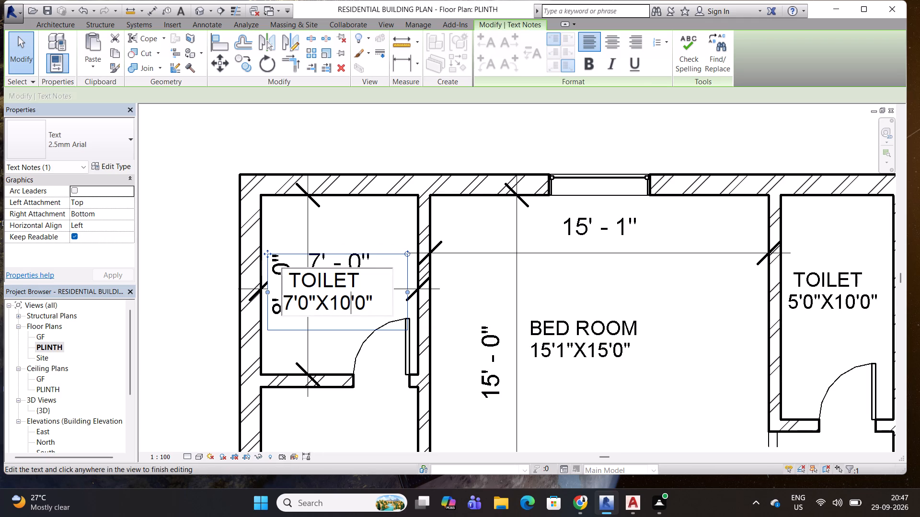
key("BackSpace")
key("BackSpace")
key("8")
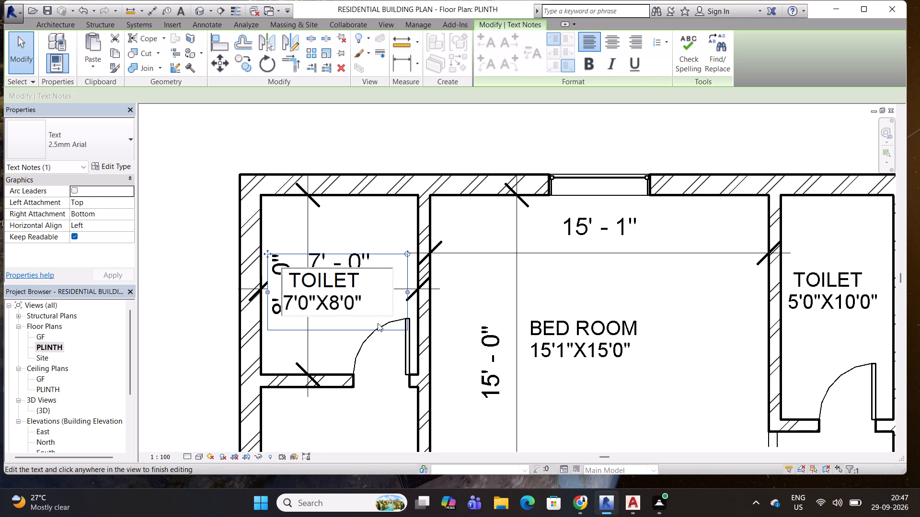
left_click(286, 302)
key("space")
left_click(328, 345)
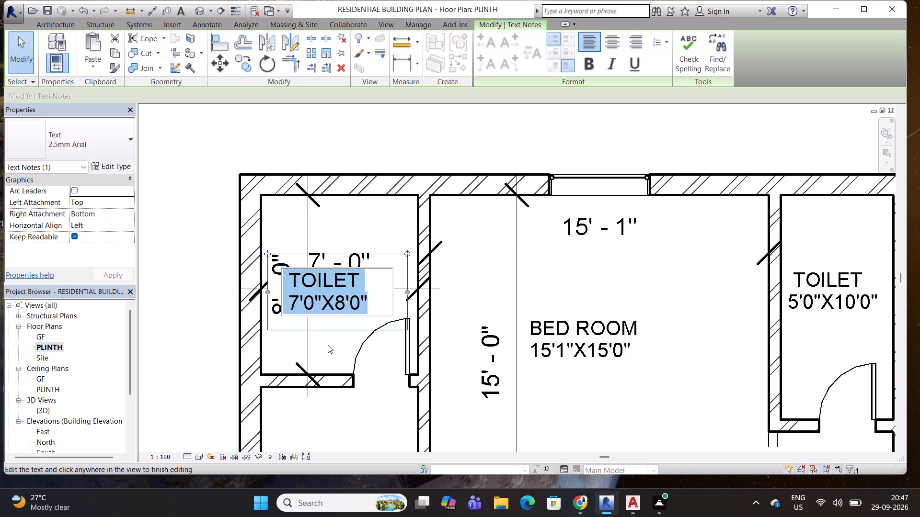
left_click(316, 258)
key("Escape")
Delete the 8'-0" and 7'-0" dimensions in the 7' by 8' toilet, shifting its note down to reach the dimension beneath.
left_click(310, 237)
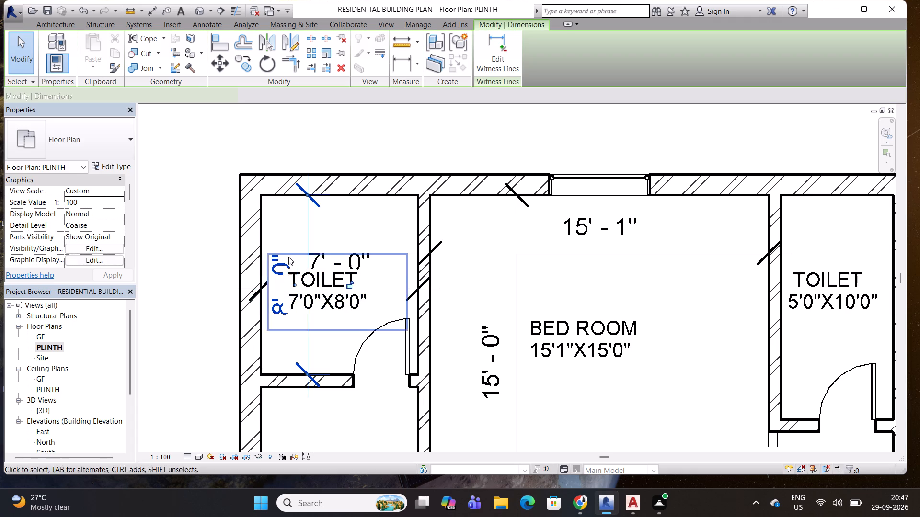
key("Delete")
left_click(354, 258)
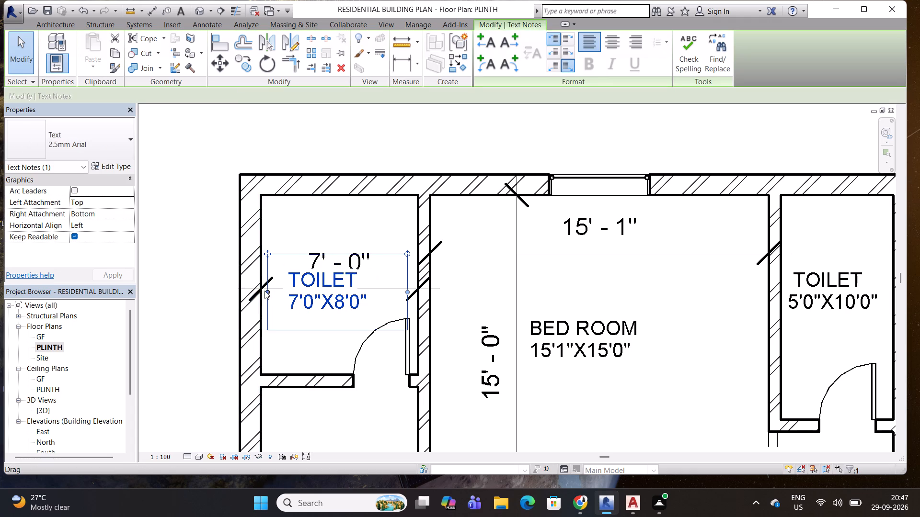
left_click(265, 287)
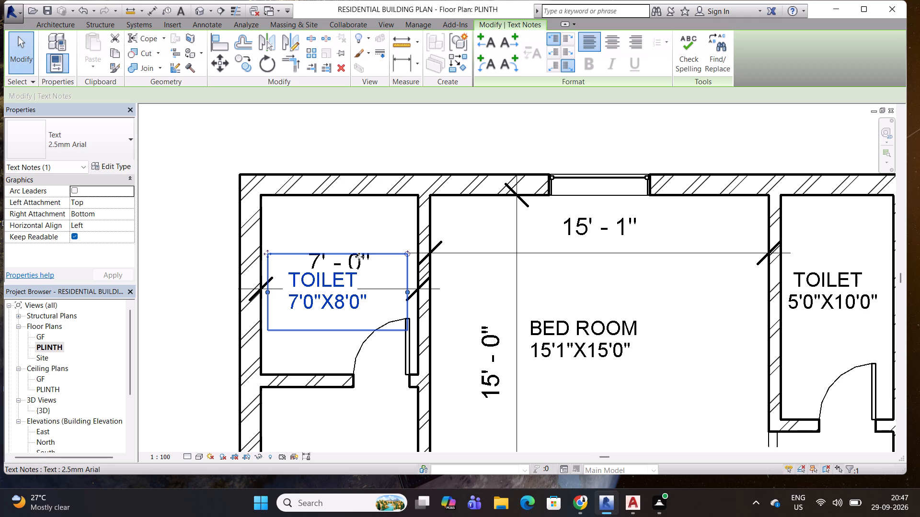
left_click(359, 257)
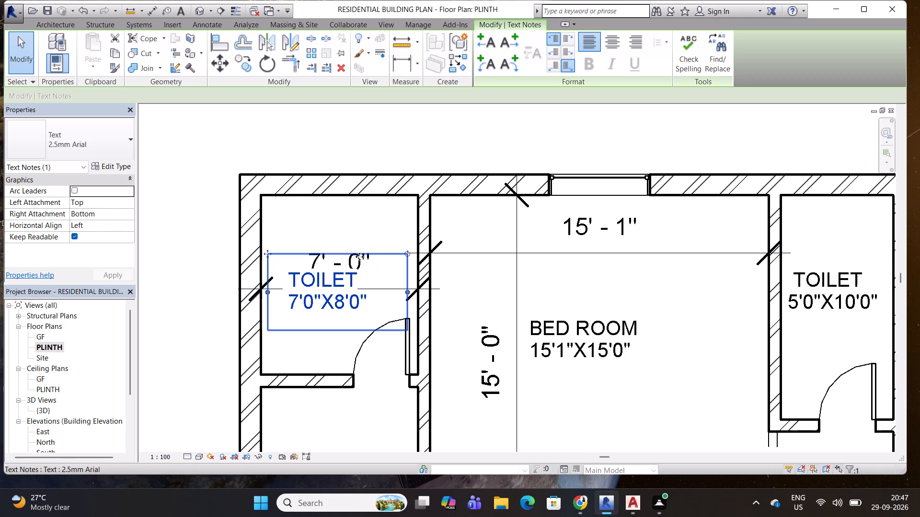
left_click_drag(359, 257, 359, 278)
left_click(355, 253)
key("Delete")
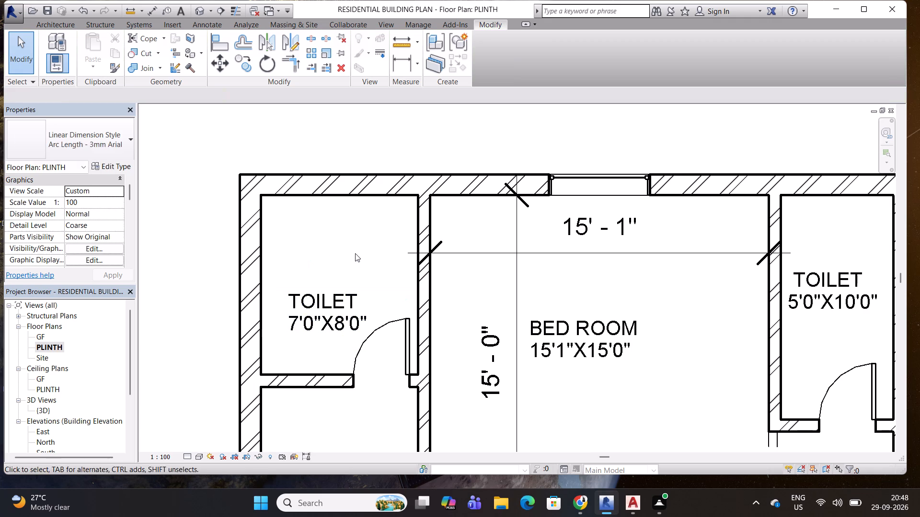
Move the TOILET 7'0"X8'0" note back up in its room, clear of the door swing.
left_click(346, 298)
left_click_drag(347, 275, 351, 247)
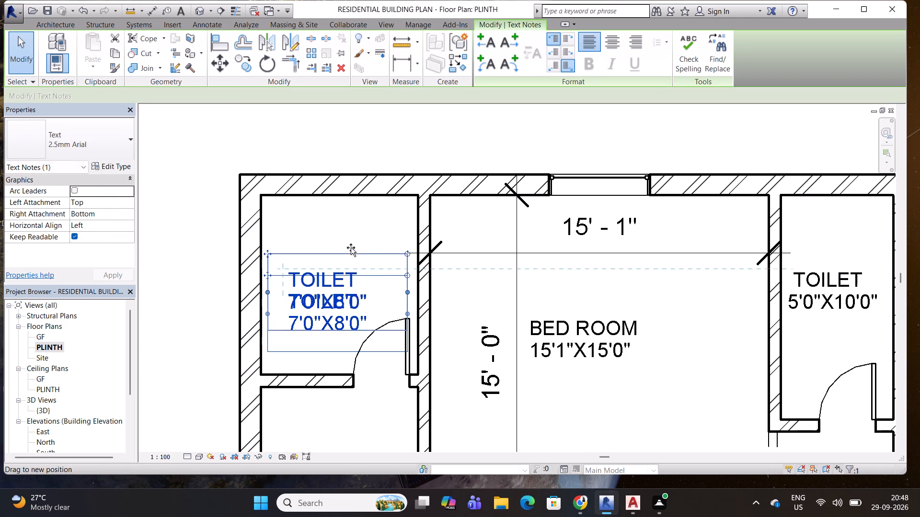
Finish moving the TOILET 7'0"X8'0" note up within its room, above the door swing.
left_click_drag(351, 247, 351, 245)
Delete the 15'-0" and 15'-1" dimensions in the BED ROOM.
scroll(459, 249, "down", 2)
left_click(506, 245)
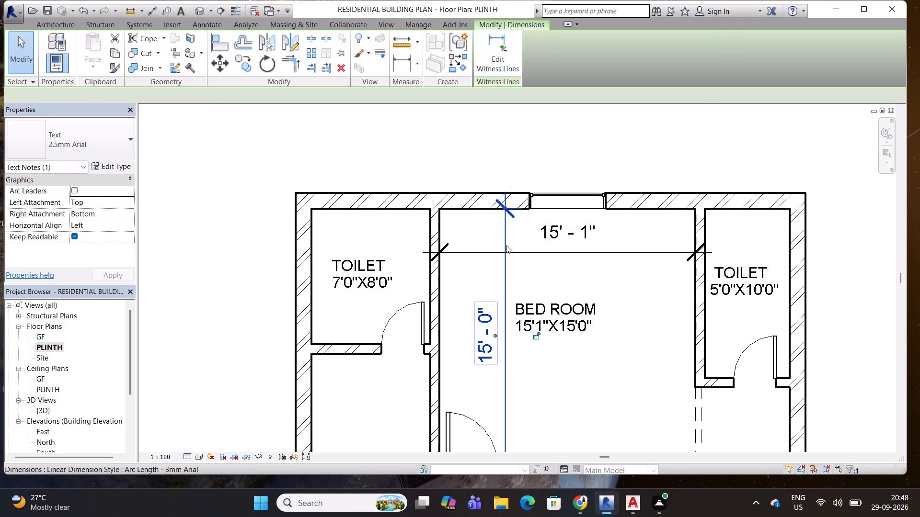
key("Delete")
left_click(504, 253)
key("Delete")
Save the project.
scroll(502, 230, "down", 6)
middle_click_drag(493, 275, 436, 211)
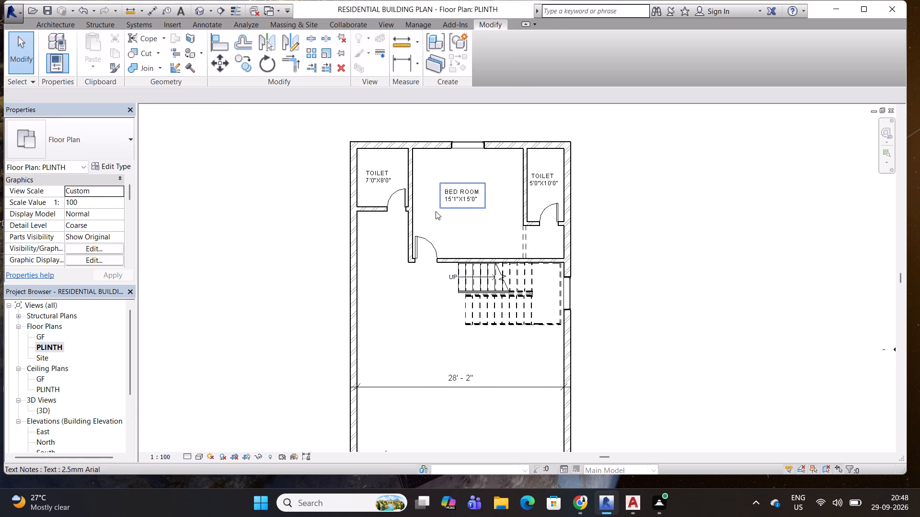
key("ctrl+s")
Copy the TOILET 7'0"X8'0" note straight down into the 11' by 11' room in the plan's lower corner.
scroll(438, 215, "down", 2)
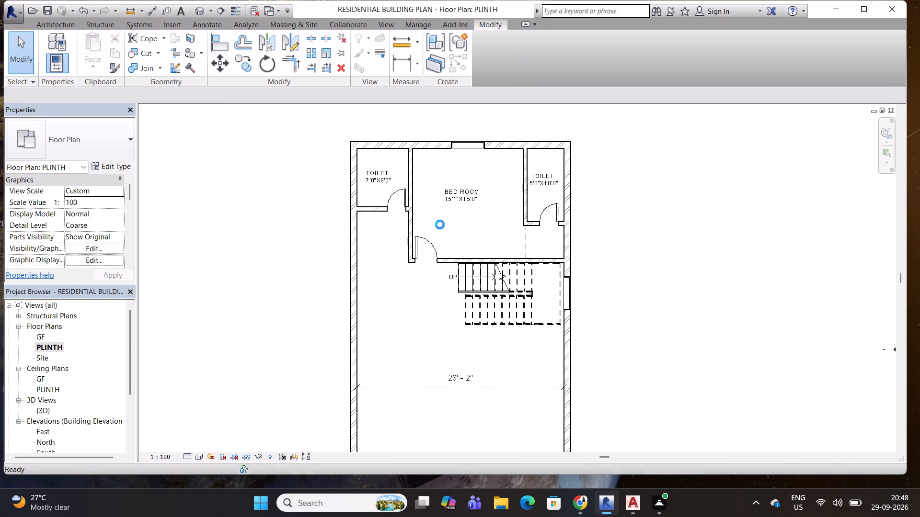
scroll(440, 225, "down", 1)
scroll(451, 339, "down", 1)
middle_click_drag(451, 336, 449, 291)
left_click(407, 167)
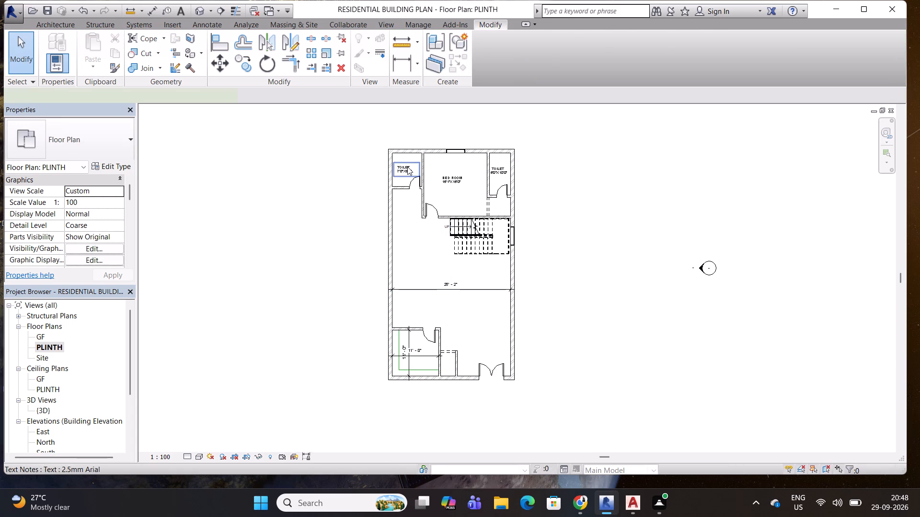
type("CO")
key("space")
left_click(407, 167)
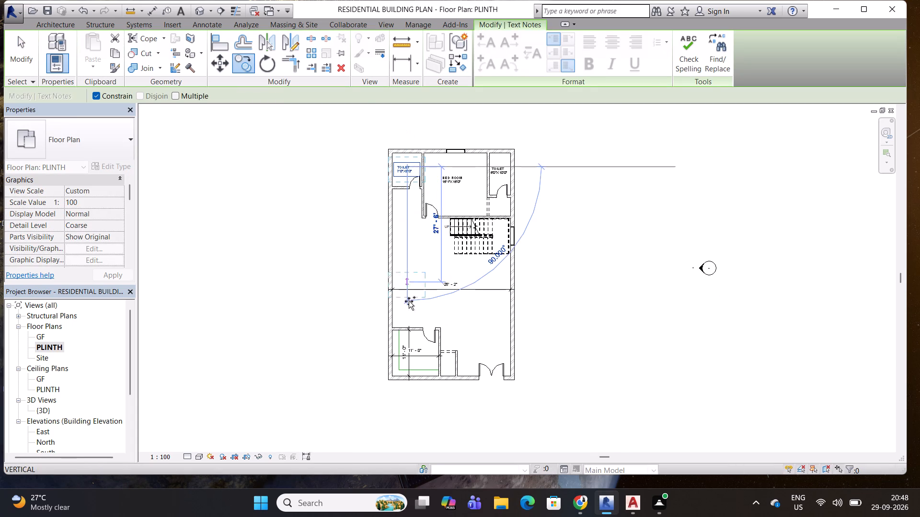
scroll(425, 367, "up", 7)
left_click(416, 335)
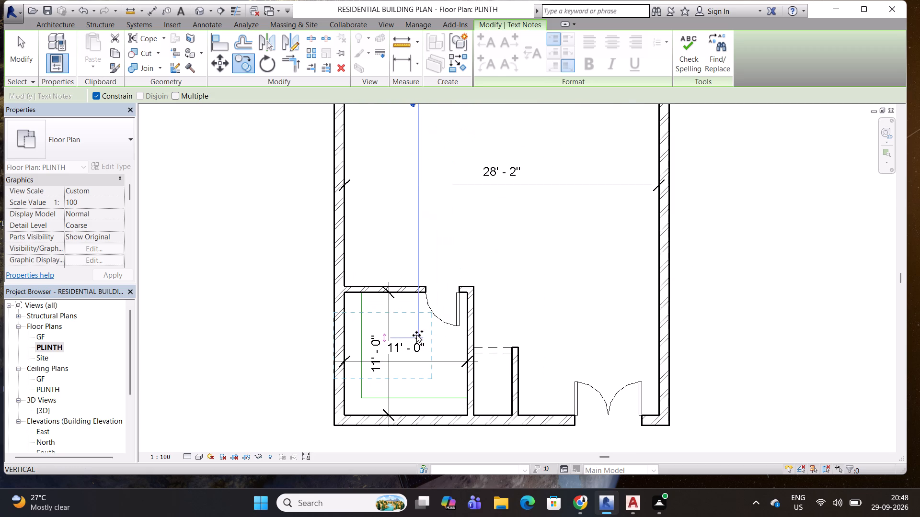
Change the copied note's text to KITCHEN with the size line 11'0"X11'0".
scroll(400, 346, "up", 3)
double_click(386, 339)
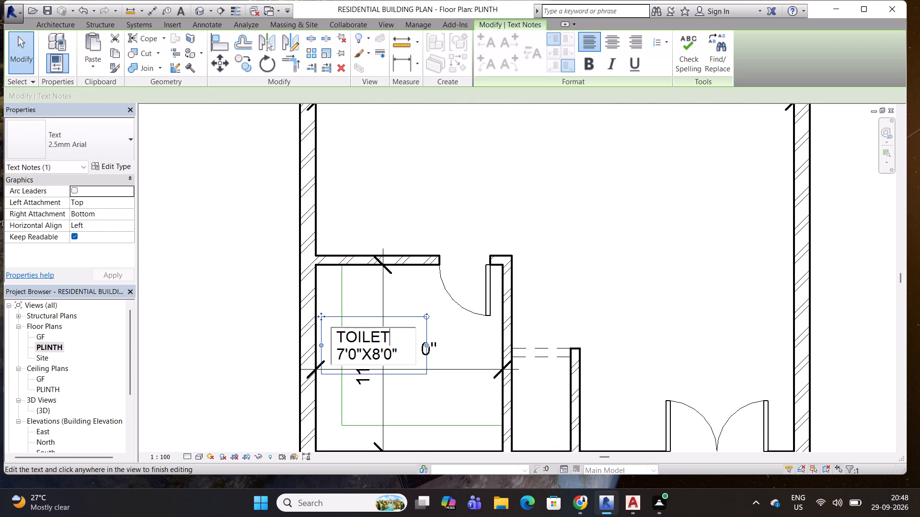
left_click_drag(386, 339, 344, 334)
type("KITCHEN")
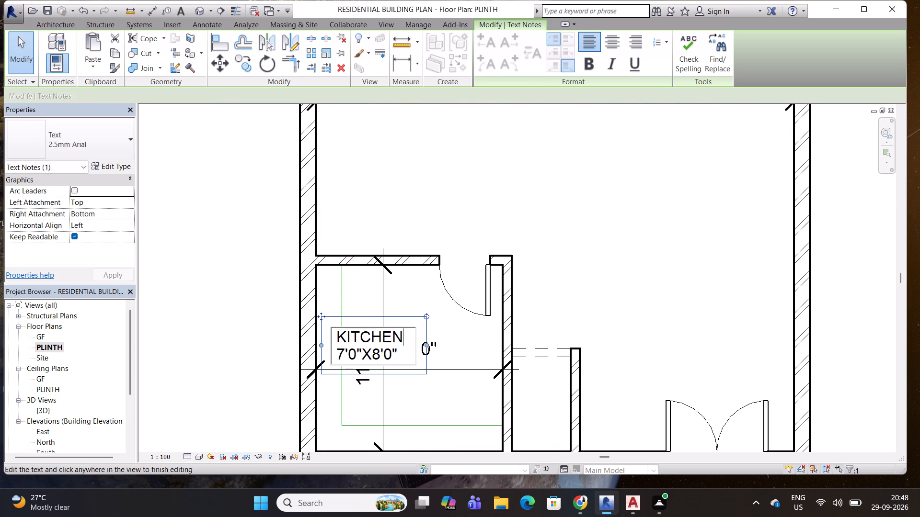
left_click(342, 353)
key("BackSpace")
type("11")
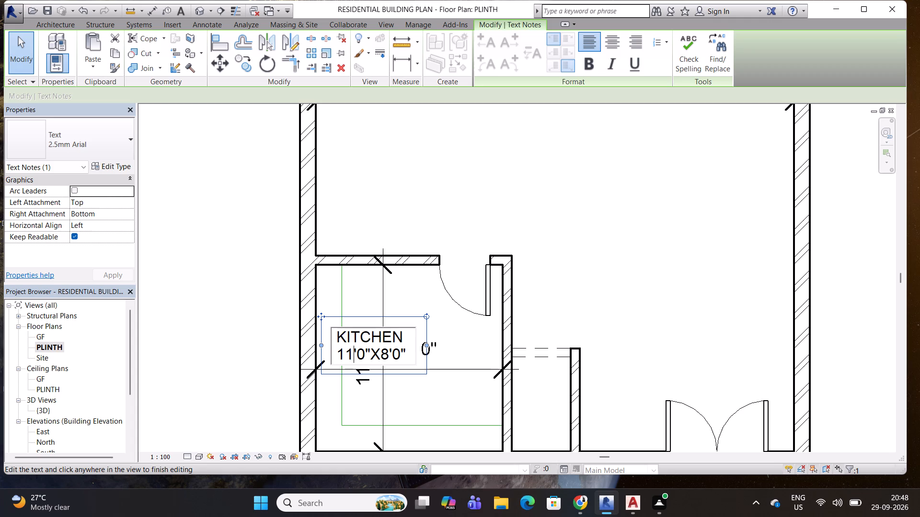
left_click(390, 353)
key("BackSpace")
type("11")
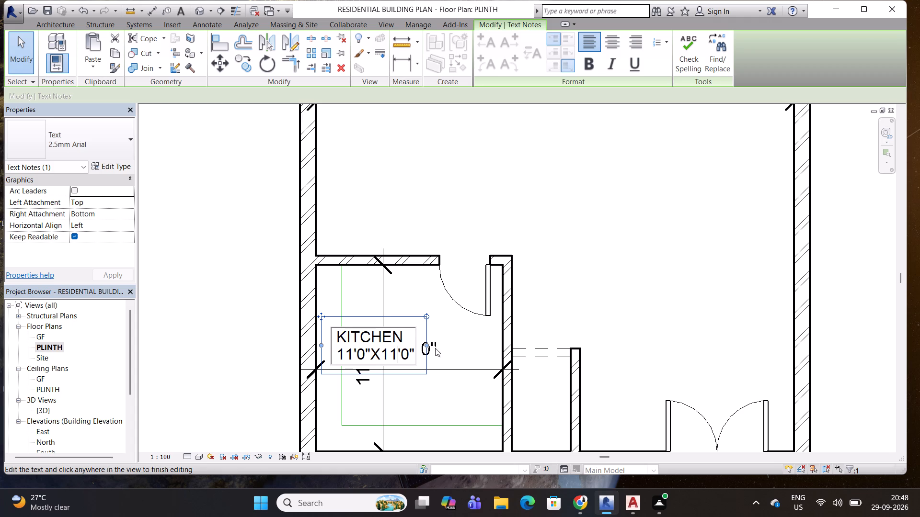
left_click(474, 332)
Delete the two 11'-0" dimensions in the KITCHEN.
left_click(467, 368)
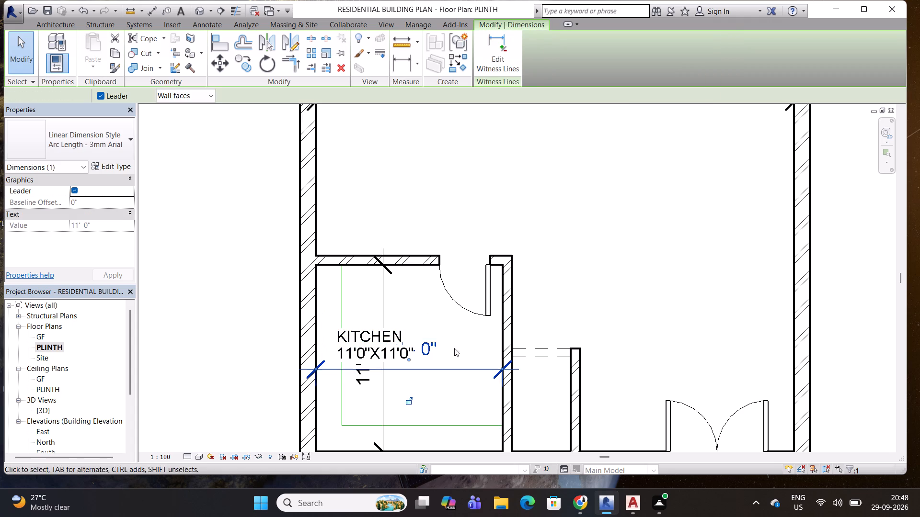
key("Delete")
left_click(383, 288)
key("Delete")
Move the KITCHEN 11'0"X11'0" note sideways to the middle of its room, clear of the green counter line.
scroll(404, 293, "down", 4)
middle_click_drag(419, 297, 414, 311)
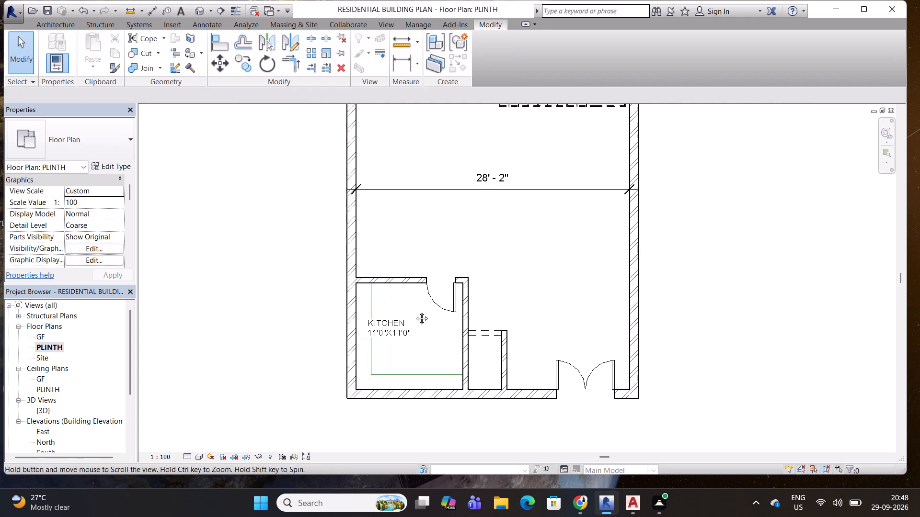
middle_click_drag(414, 311, 412, 314)
left_click(390, 330)
left_click_drag(379, 338, 399, 338)
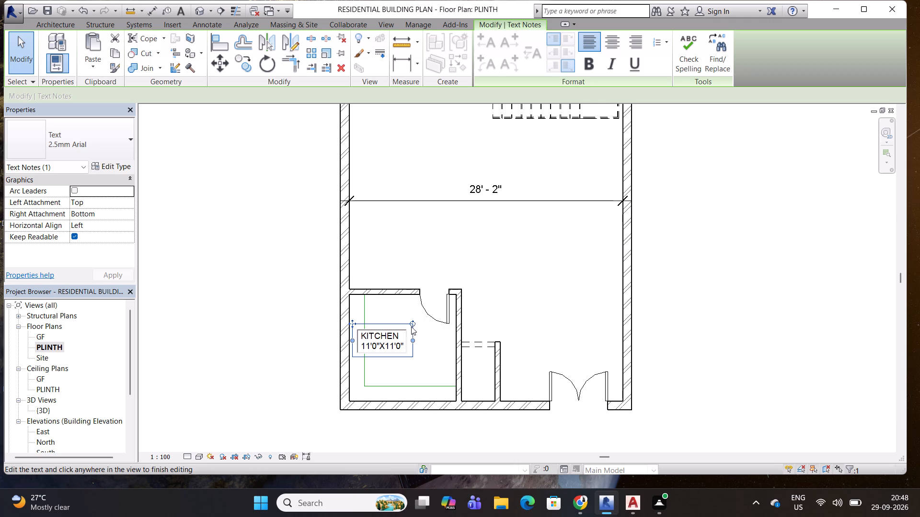
key("Escape")
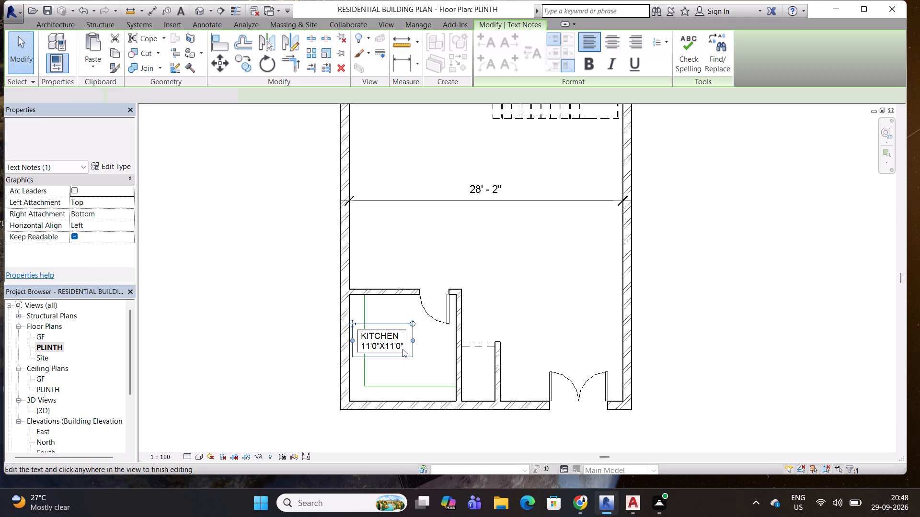
left_click(400, 347)
key("Escape")
left_click_drag(414, 357, 429, 358)
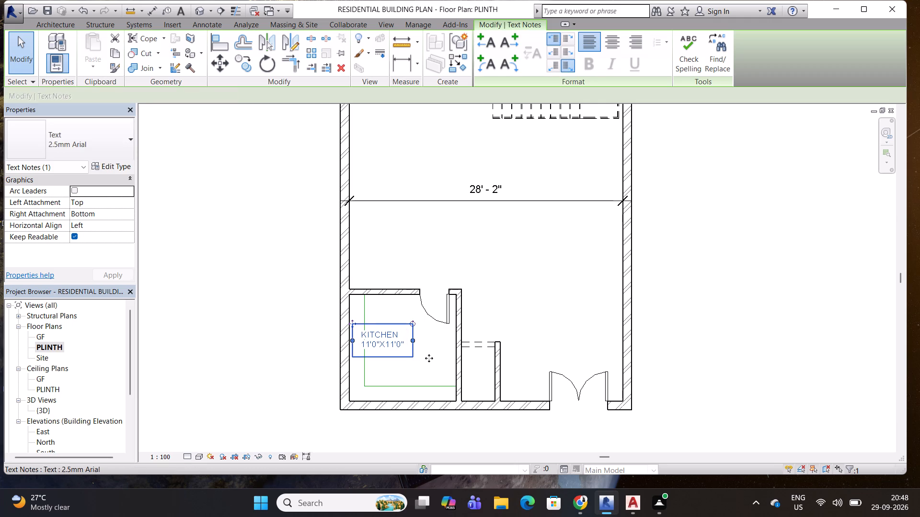
left_click_drag(429, 358, 437, 357)
key("Escape")
key("Escape")
Copy the KITCHEN note into the narrow room beside the kitchen, shifting it down below the dashed opening lines.
scroll(496, 317, "down", 1)
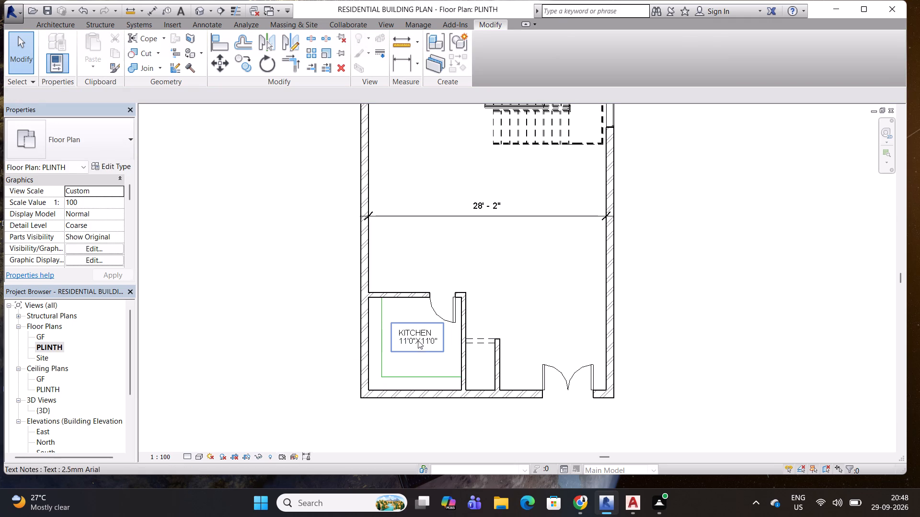
left_click(418, 340)
left_click(443, 353)
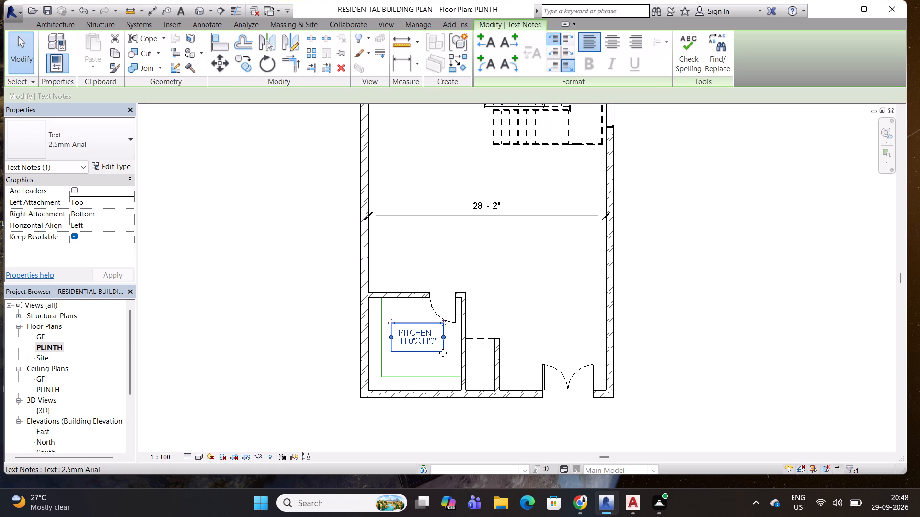
type("CO")
key("space")
left_click_drag(414, 342, 422, 342)
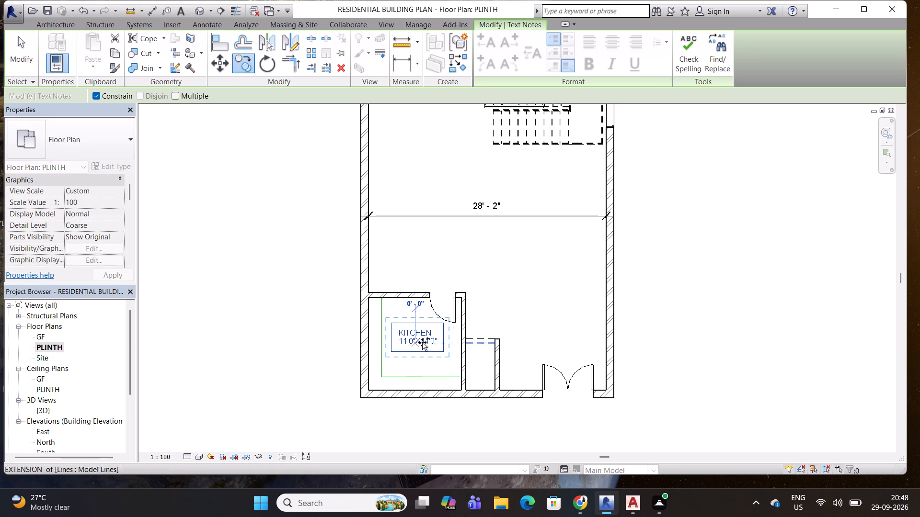
left_click_drag(422, 342, 483, 350)
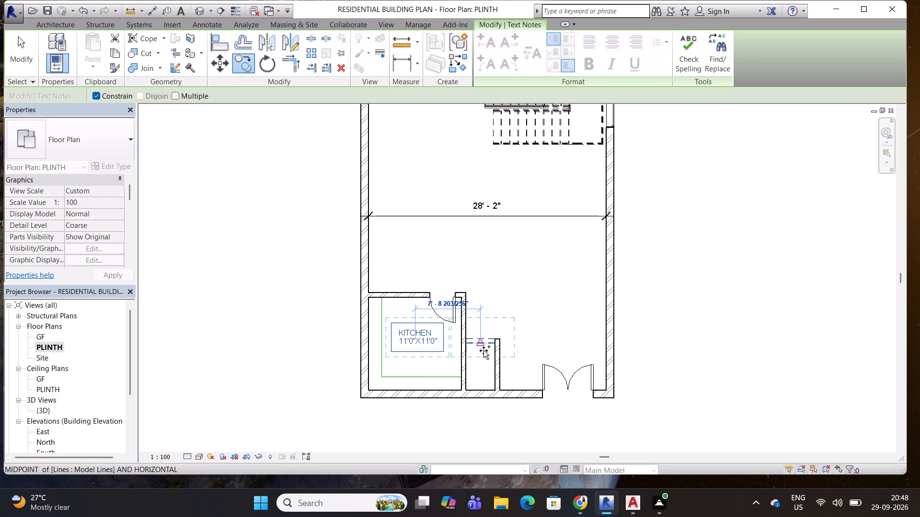
left_click(482, 353)
scroll(482, 353, "up", 3)
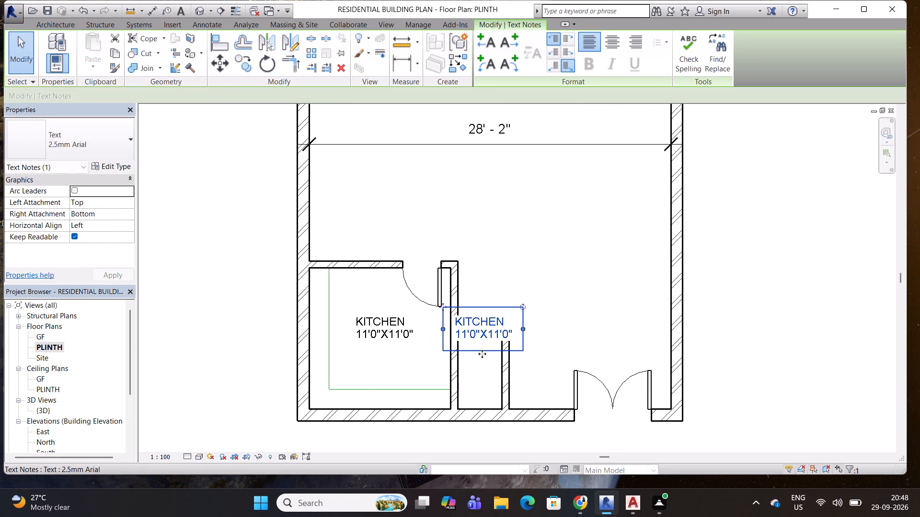
left_click_drag(486, 352, 488, 398)
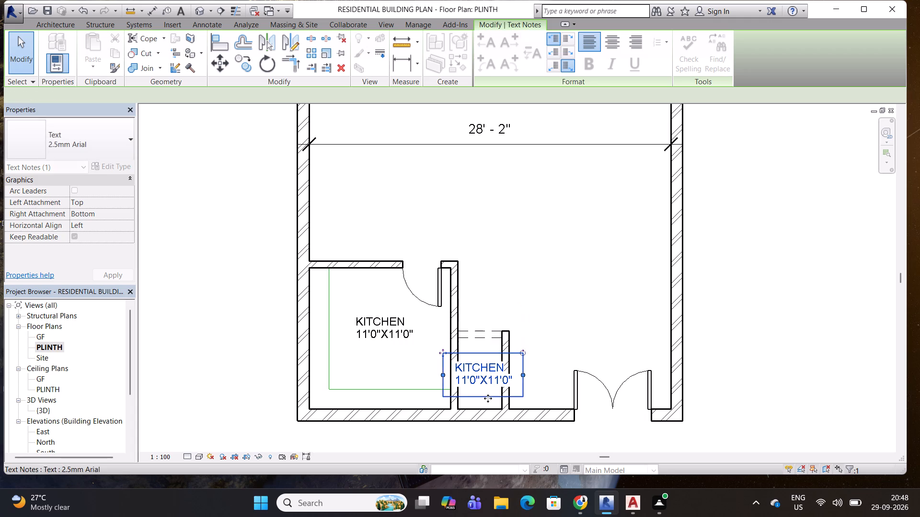
Rename the copied note in the narrow room as PUJA, with three leading spaces to centre it above the size line.
double_click(495, 368)
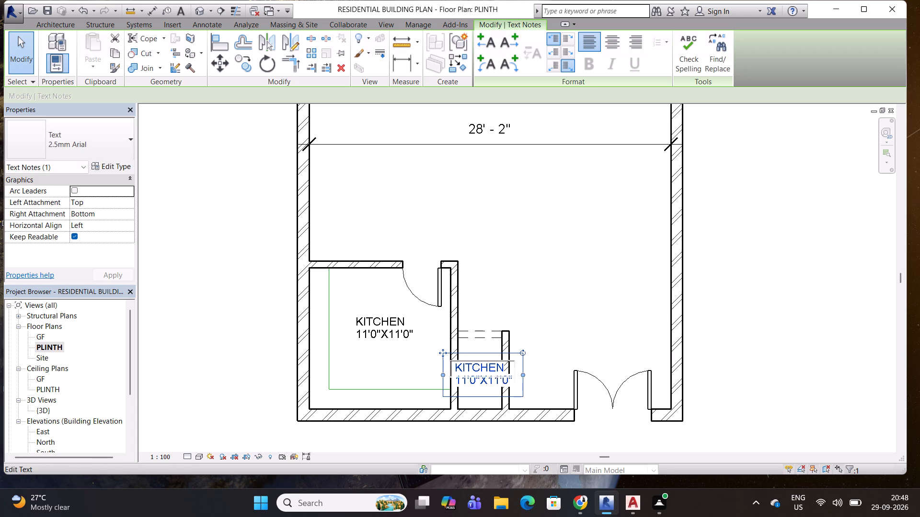
left_click_drag(504, 367, 460, 368)
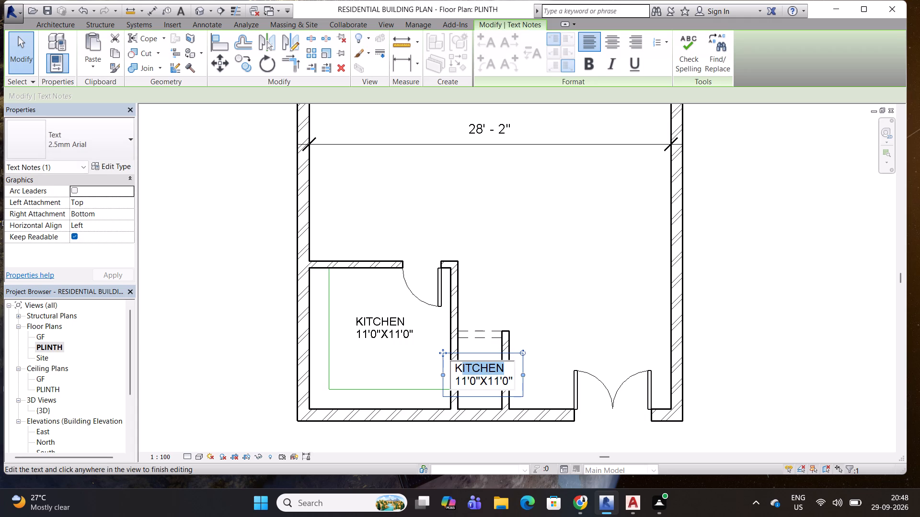
key("BackSpace")
key("BackSpace")
type("PUJA")
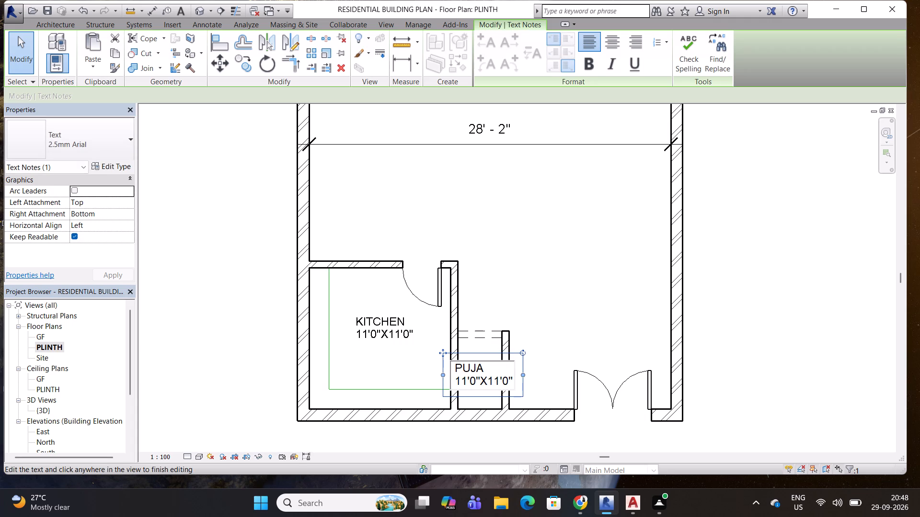
left_click(455, 366)
key("space")
key("space")
key("space")
left_click(524, 296)
key("Escape")
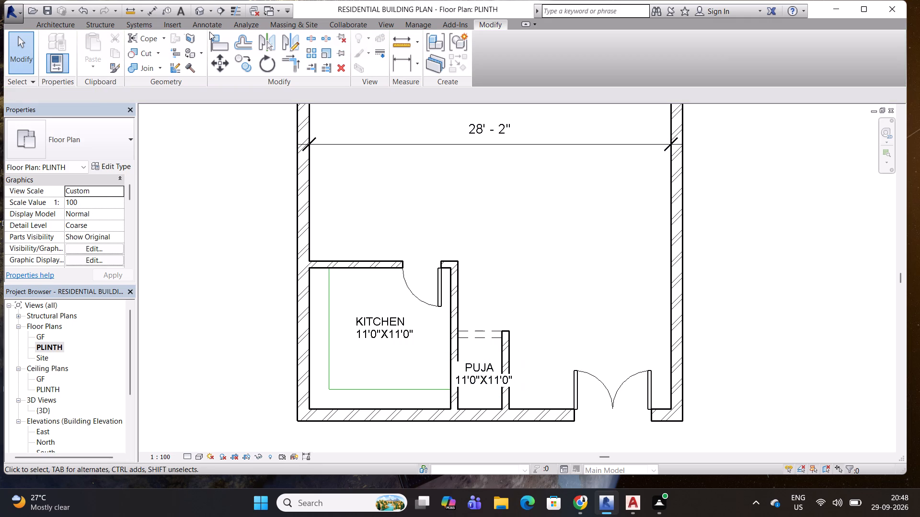
Add aligned dimensions for the PUJA room's depth, from dashed line to outer wall, and its width between the side walls.
left_click(198, 21)
left_click(86, 43)
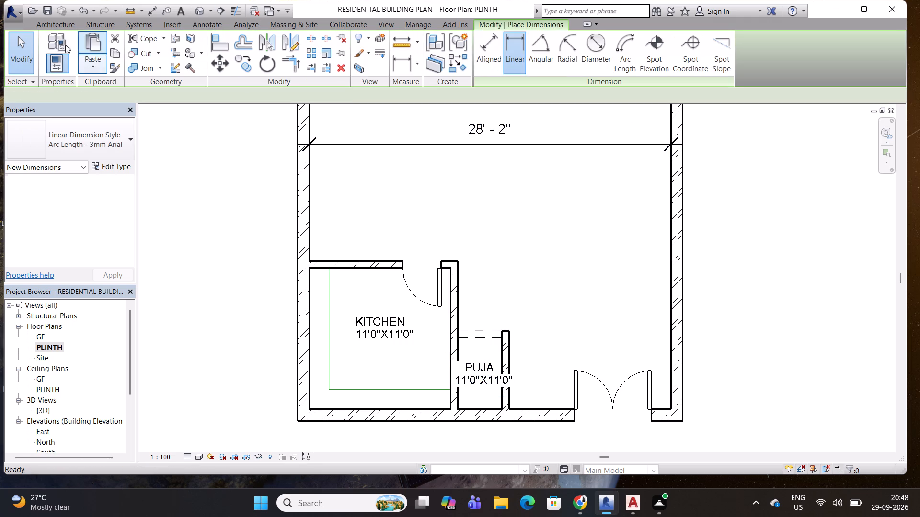
left_click(496, 44)
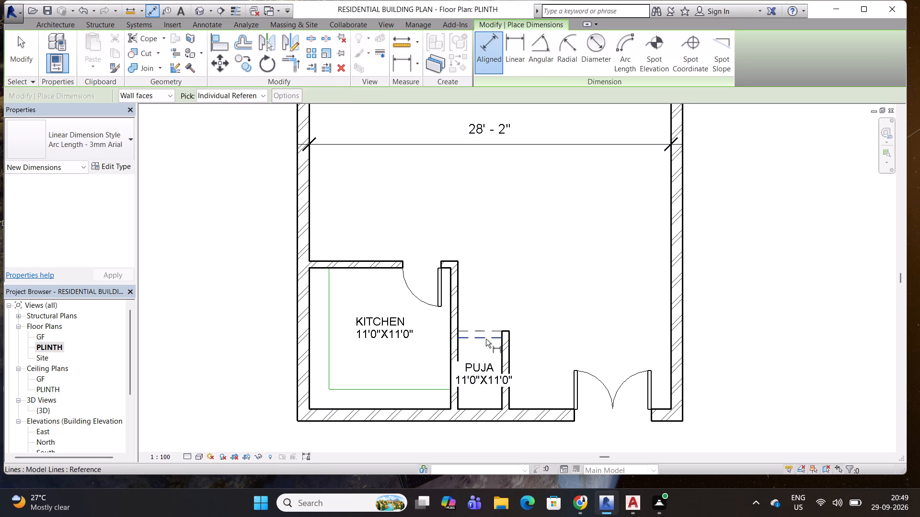
left_click(486, 339)
left_click(485, 406)
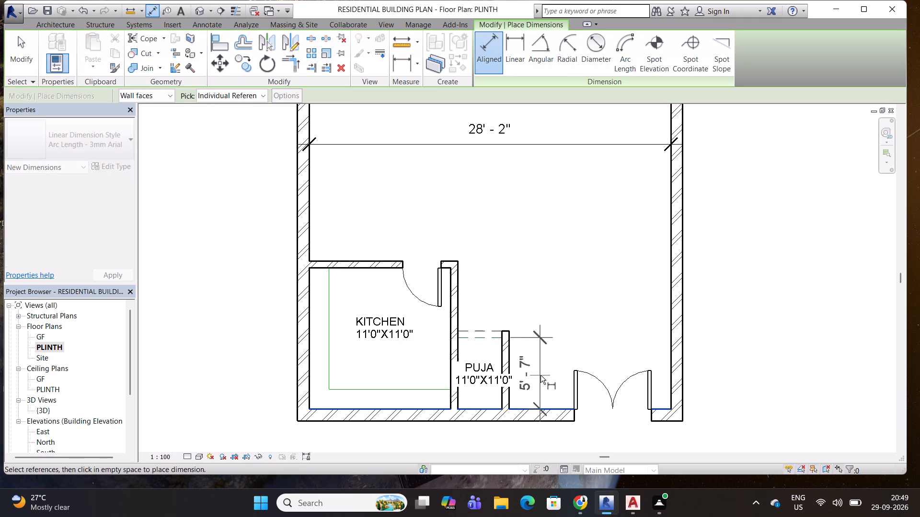
left_click(540, 375)
left_click(502, 346)
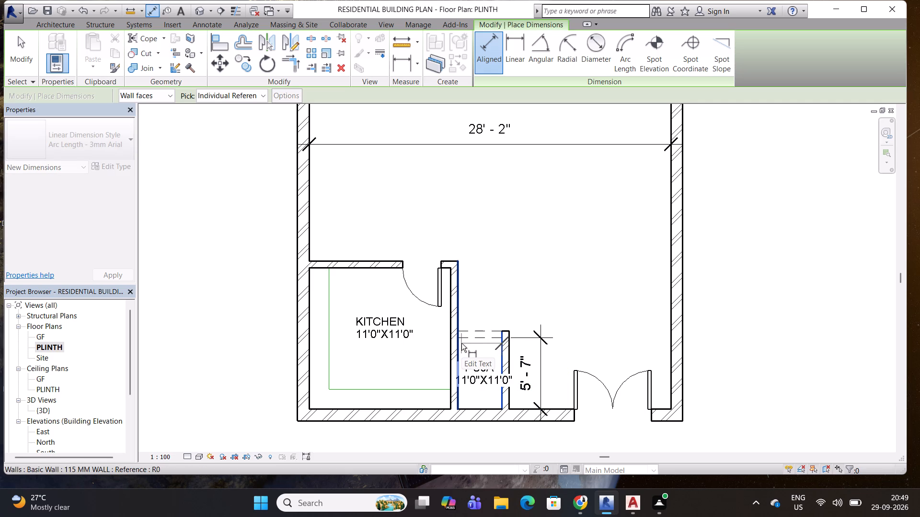
left_click(461, 343)
left_click(496, 306)
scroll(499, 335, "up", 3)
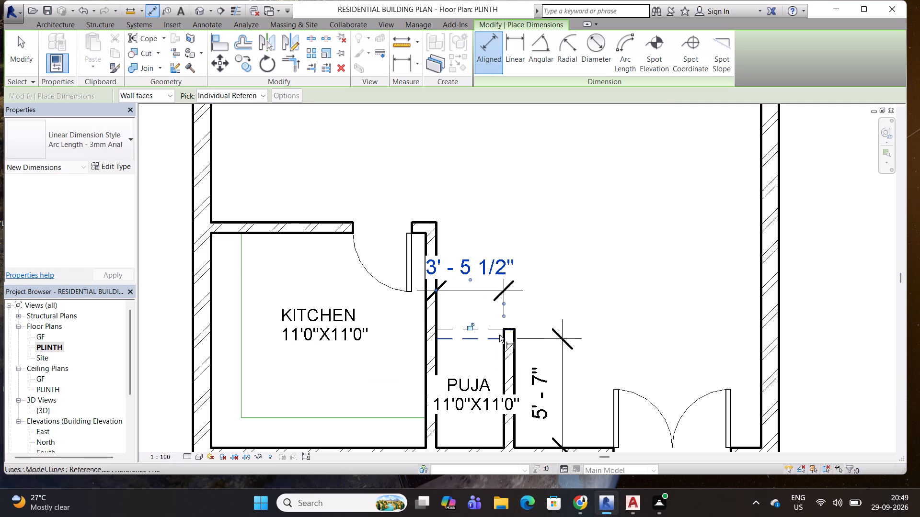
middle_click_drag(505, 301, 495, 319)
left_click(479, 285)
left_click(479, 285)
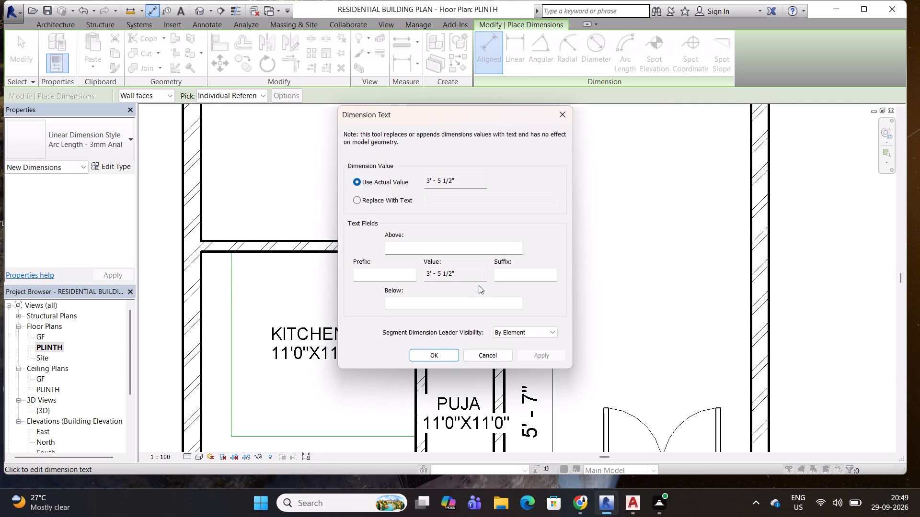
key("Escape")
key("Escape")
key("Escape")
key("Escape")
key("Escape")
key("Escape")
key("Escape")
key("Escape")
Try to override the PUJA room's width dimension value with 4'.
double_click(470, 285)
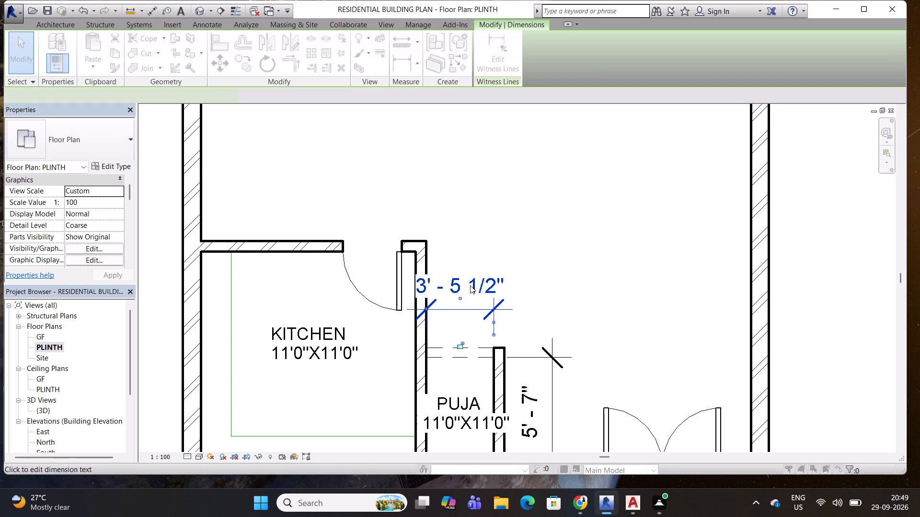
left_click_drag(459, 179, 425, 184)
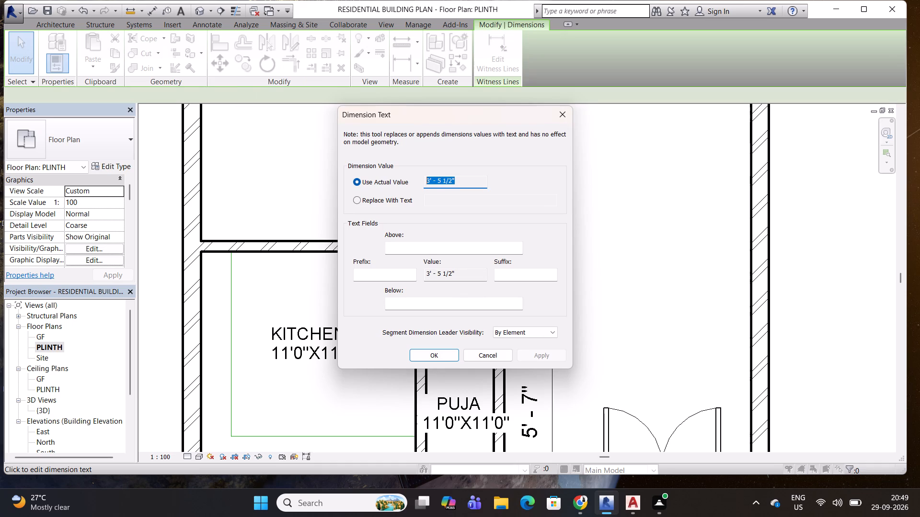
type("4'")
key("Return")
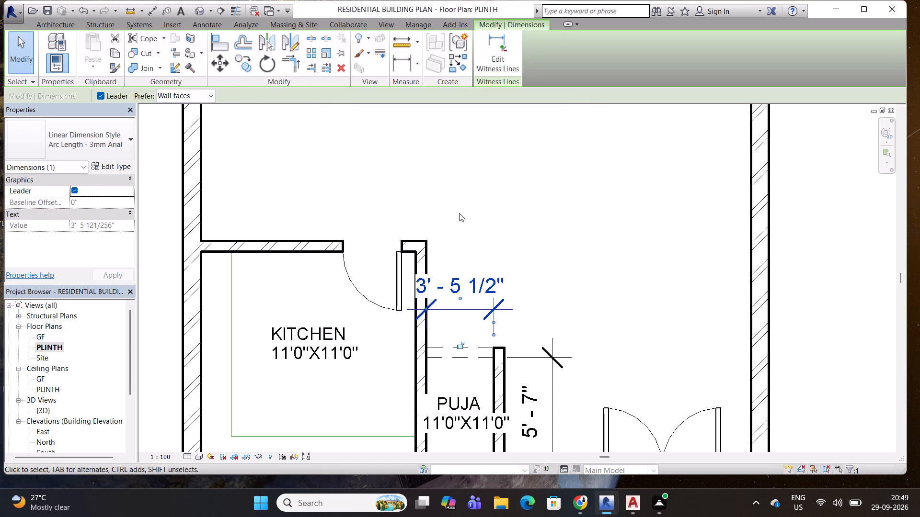
Delete the width dimension above the PUJA room's dashed opening lines.
middle_click_drag(534, 286, 529, 241)
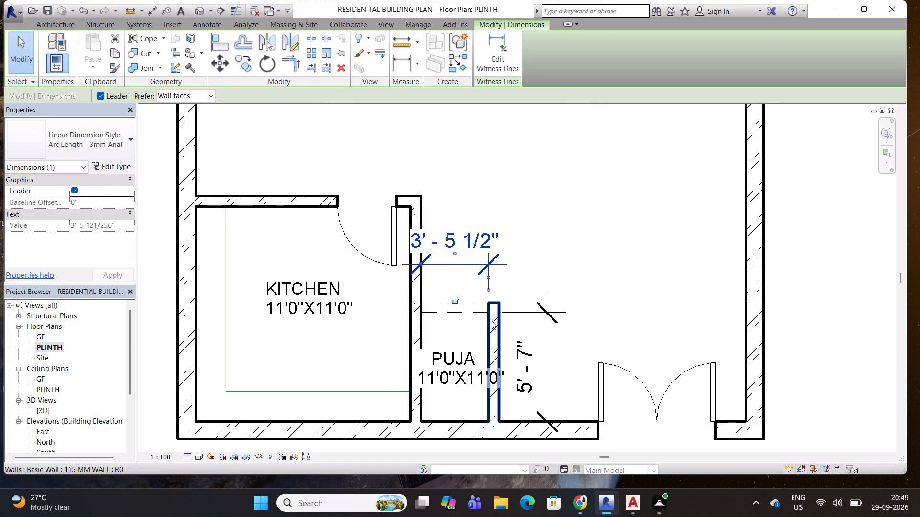
left_click(492, 321)
scroll(458, 254, "up", 3)
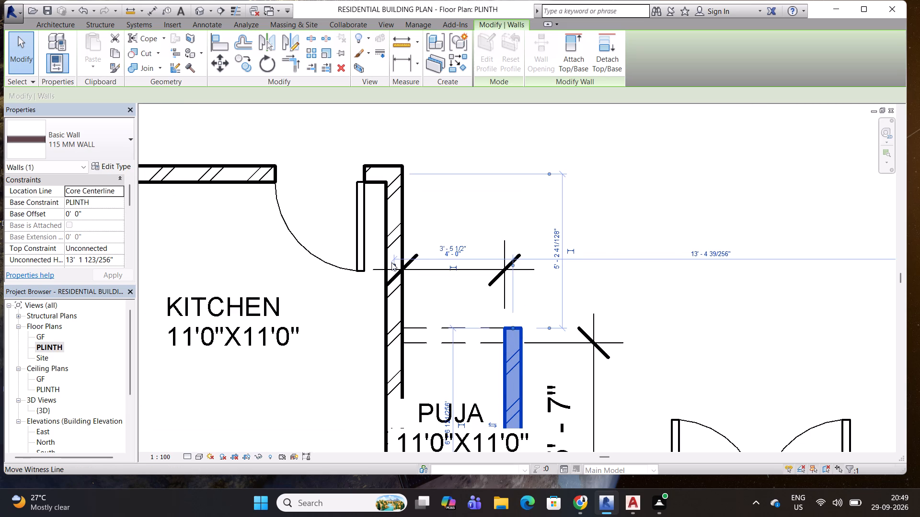
double_click(394, 264)
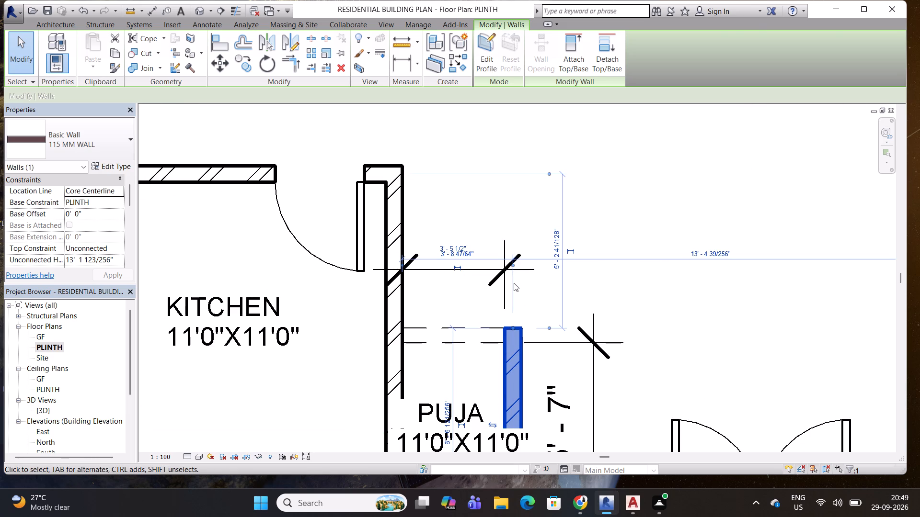
double_click(514, 282)
left_click(501, 273)
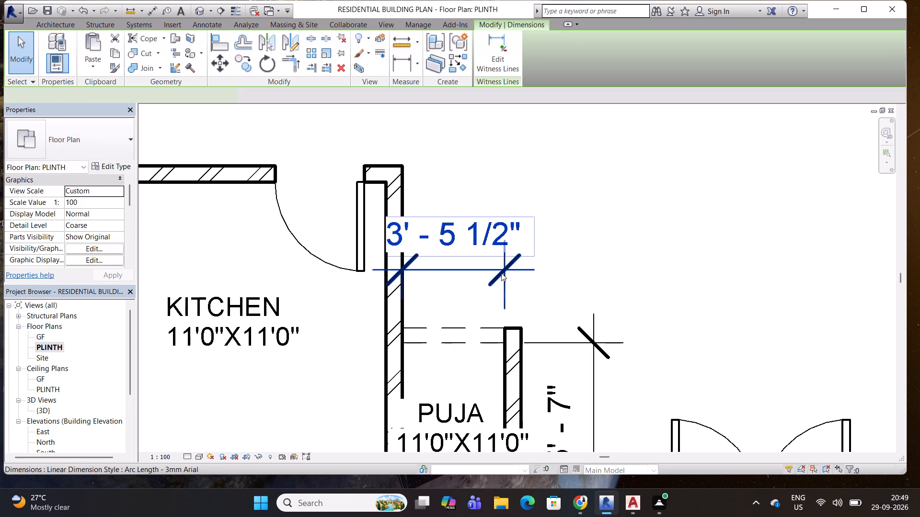
key("Delete")
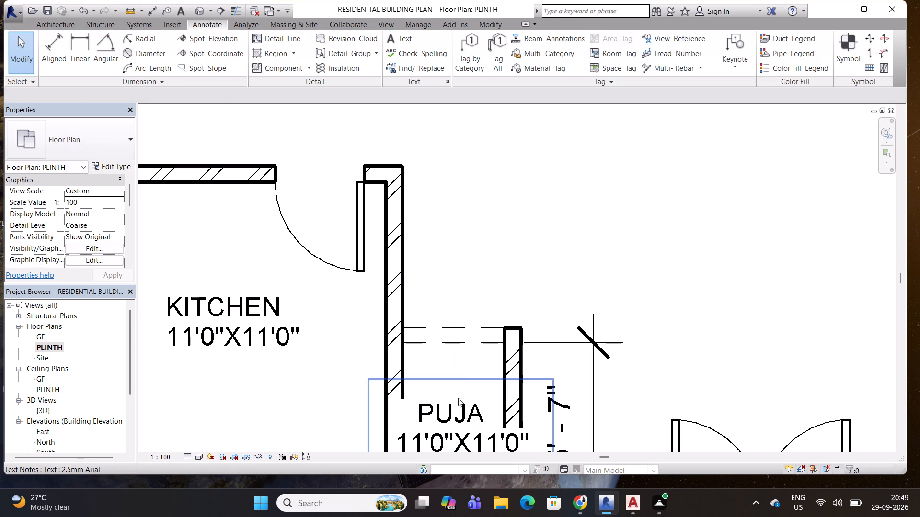
Change the size line of the PUJA note to a width of 3'5.5" and a depth of 5'7".
middle_click_drag(468, 359, 461, 231)
double_click(453, 311)
left_click_drag(437, 318, 418, 319)
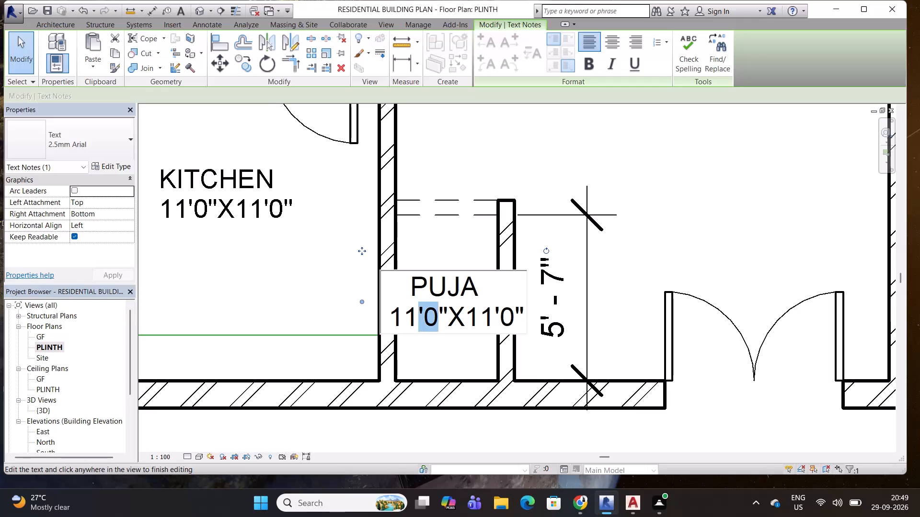
left_click_drag(418, 319, 396, 319)
type("3.5")
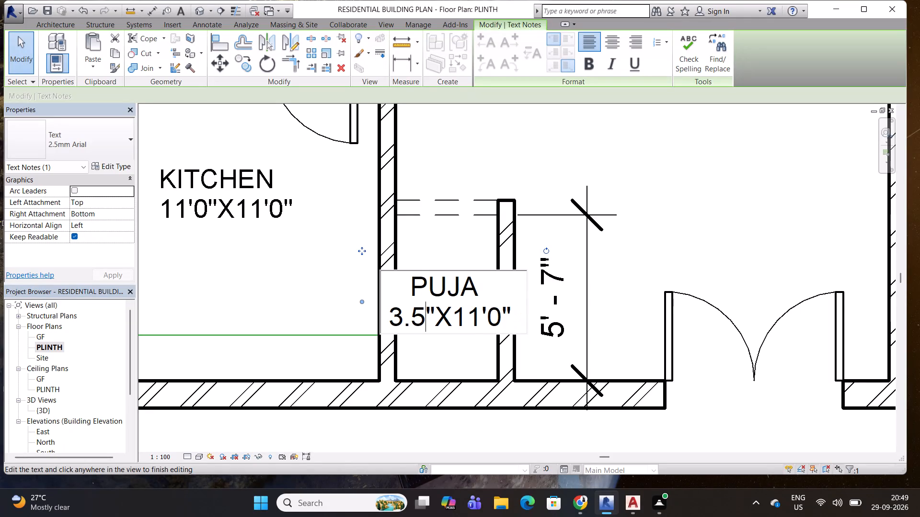
key("BackSpace")
key("BackSpace")
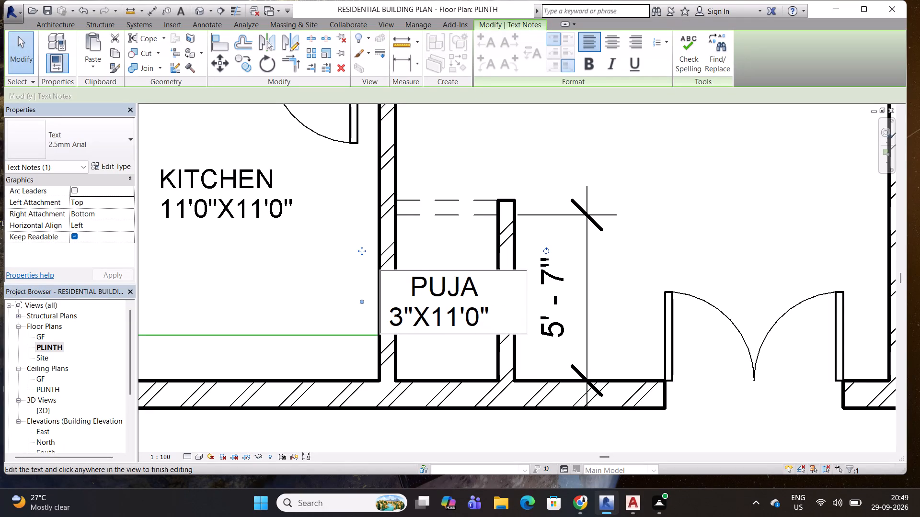
type("'5.")
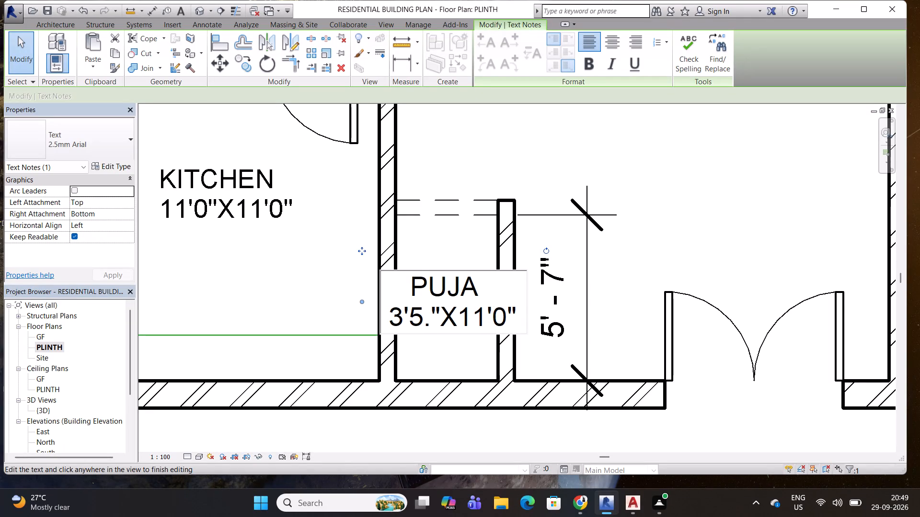
type("5\"")
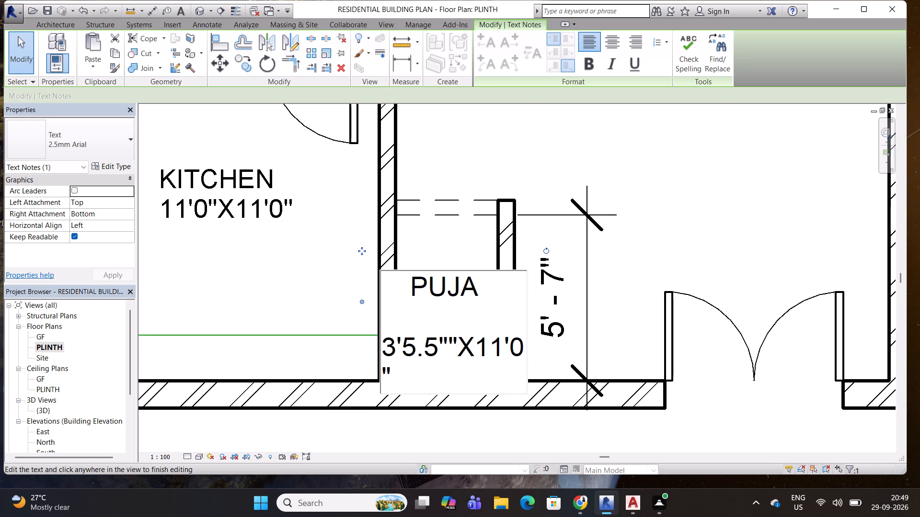
left_click(501, 346)
key("BackSpace")
key("BackSpace")
key("5")
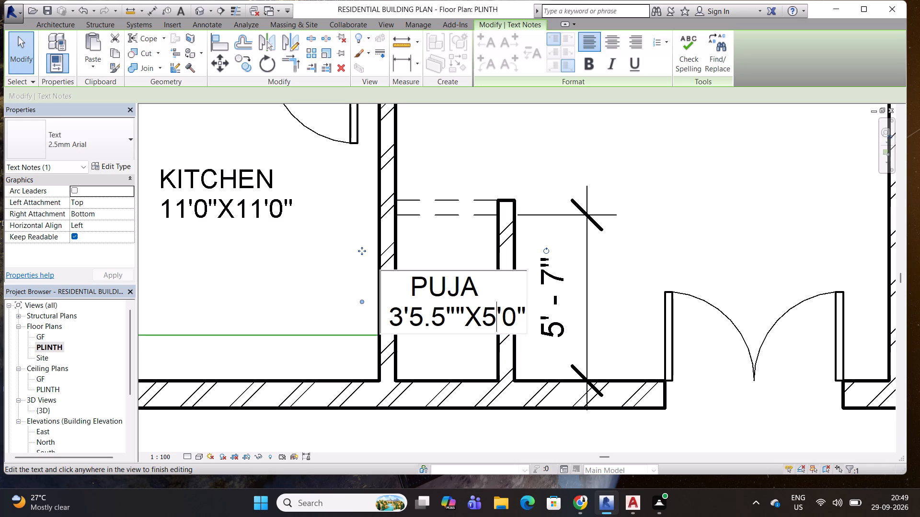
left_click(521, 327)
key("BackSpace")
key("7")
key("shift+quotedbl")
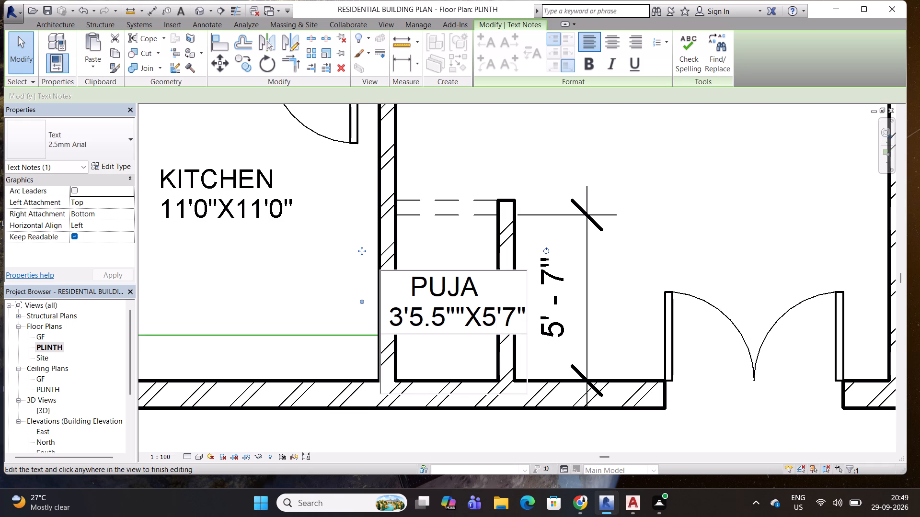
left_click(448, 321)
key("BackSpace")
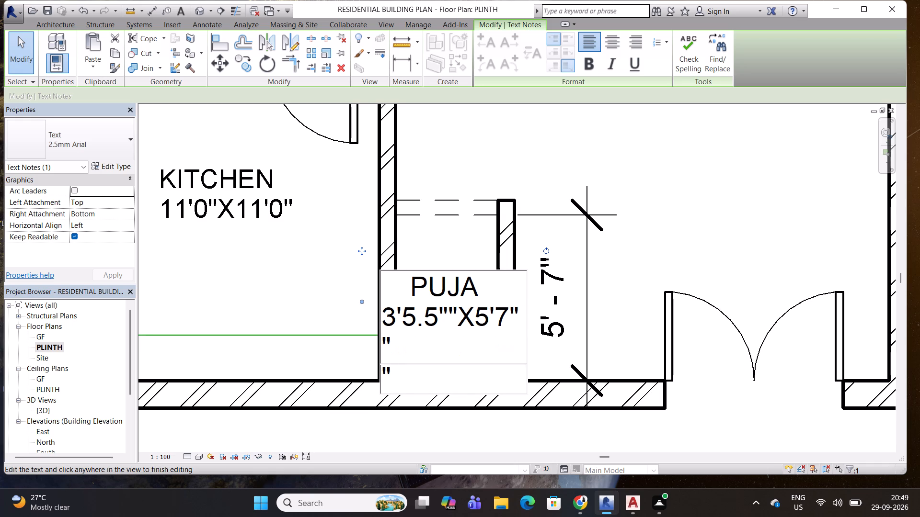
left_click(473, 243)
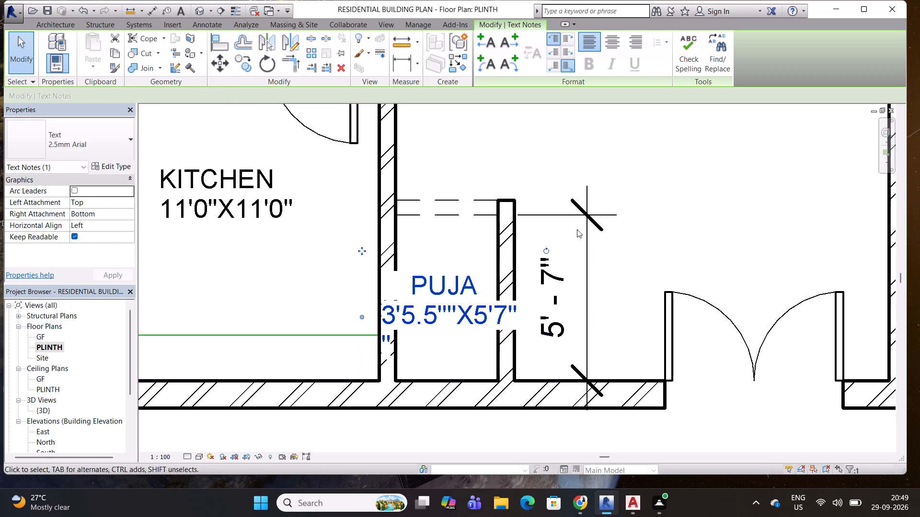
Delete the depth dimension beside the PUJA room.
left_click(586, 216)
key("Delete")
Duplicate the PUJA note's text type under the suggested name and set the new type's text size to 1.5 mm.
left_click(467, 305)
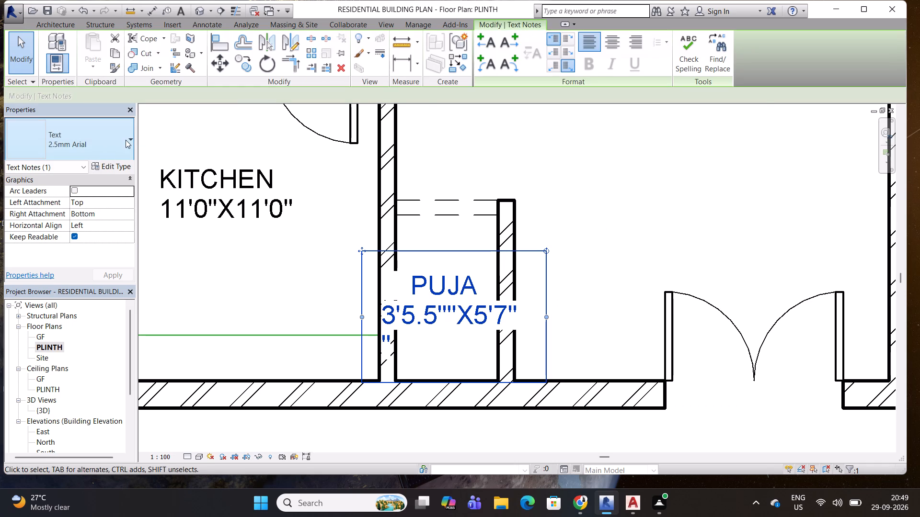
left_click(113, 171)
left_click(281, 128)
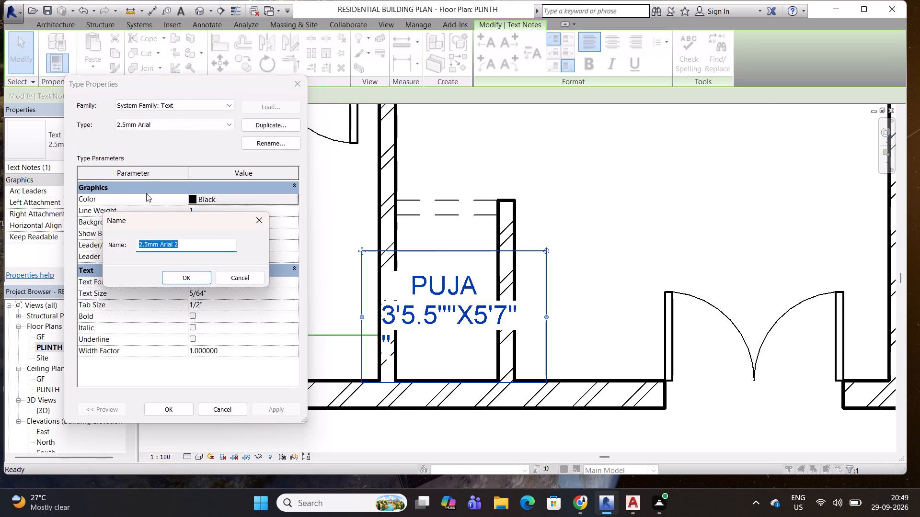
left_click(184, 274)
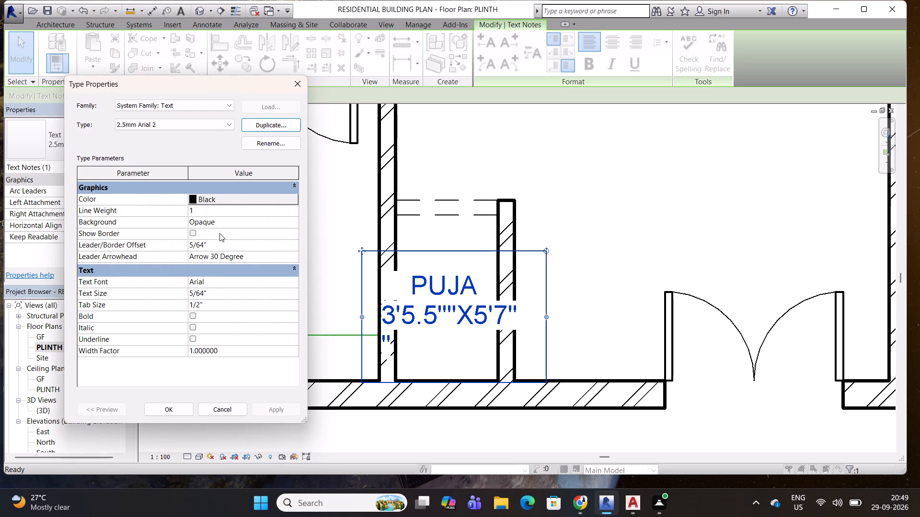
left_click(214, 293)
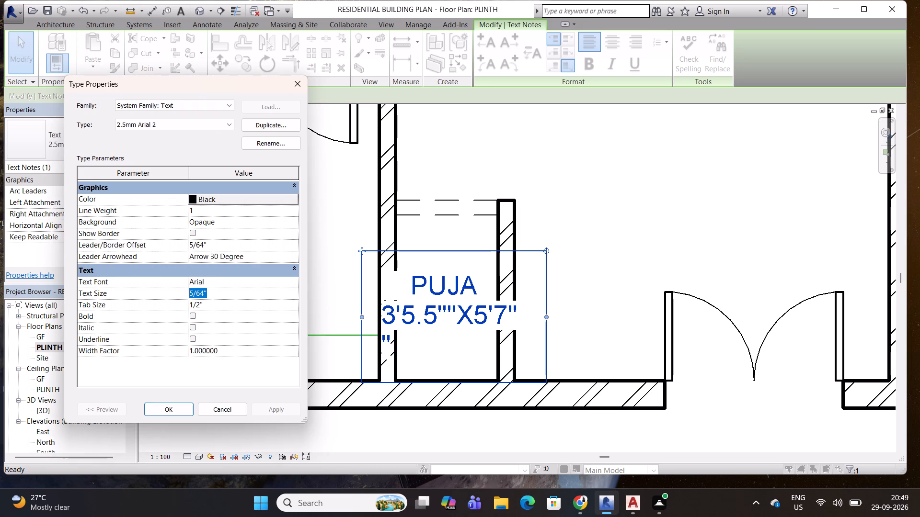
type("1.5")
type("MM")
key("Return")
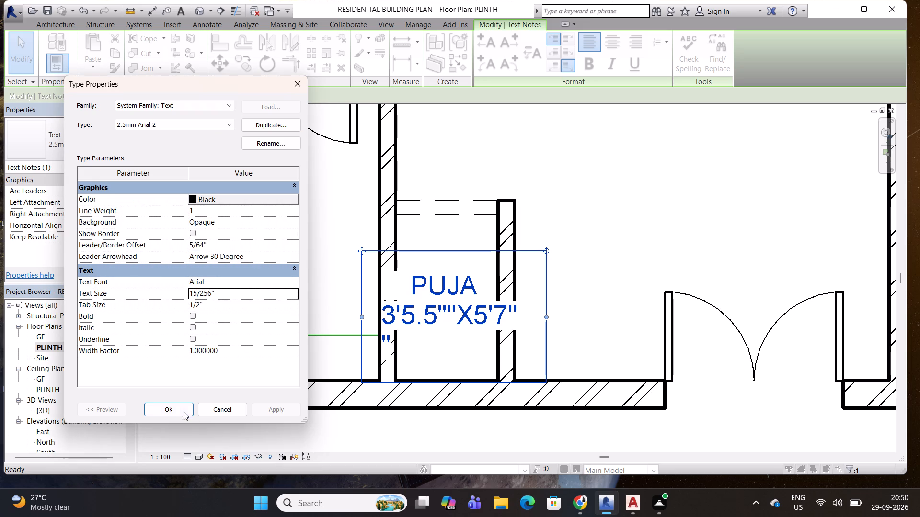
left_click(179, 409)
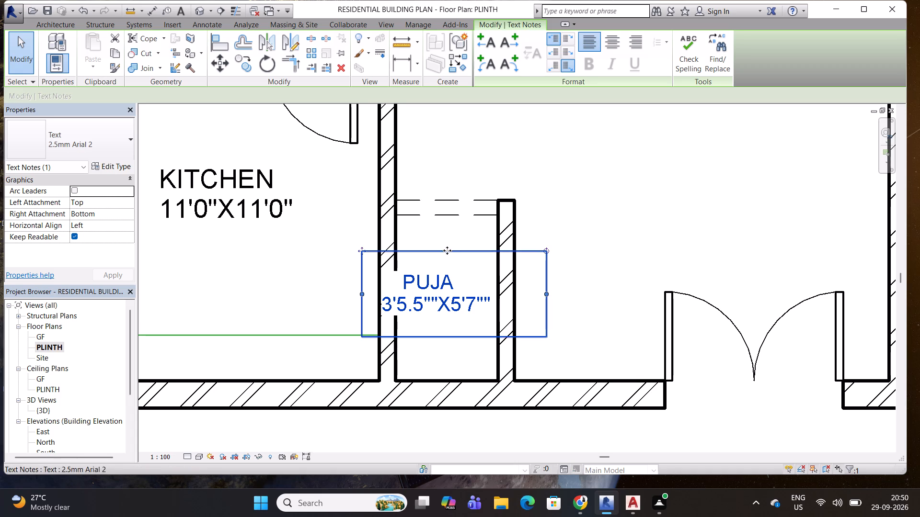
Shift the PUJA note sideways, away from the kitchen wall and into the PUJA room.
left_click_drag(483, 249, 509, 249)
Remove the duplicate inch marks from the PUJA note so its size line reads 3'5.5"X5'7".
double_click(504, 302)
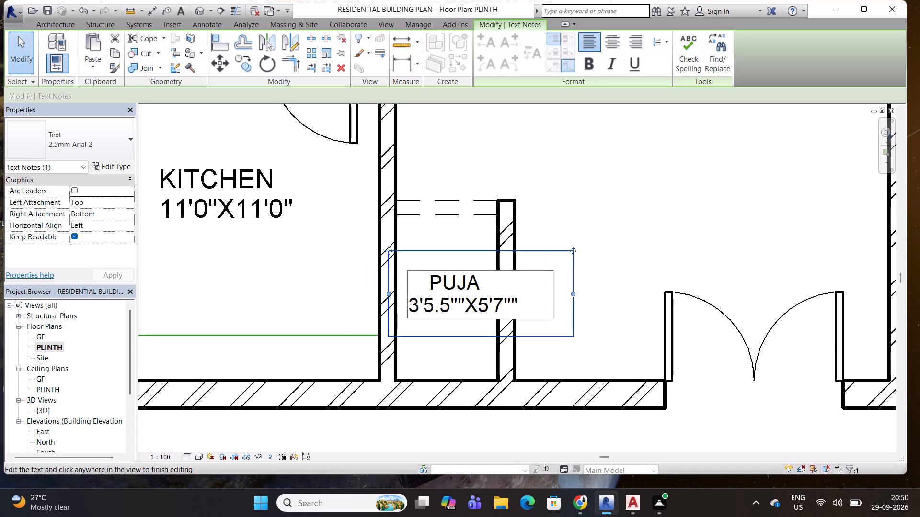
left_click(469, 301)
key("BackSpace")
left_click(515, 299)
key("BackSpace")
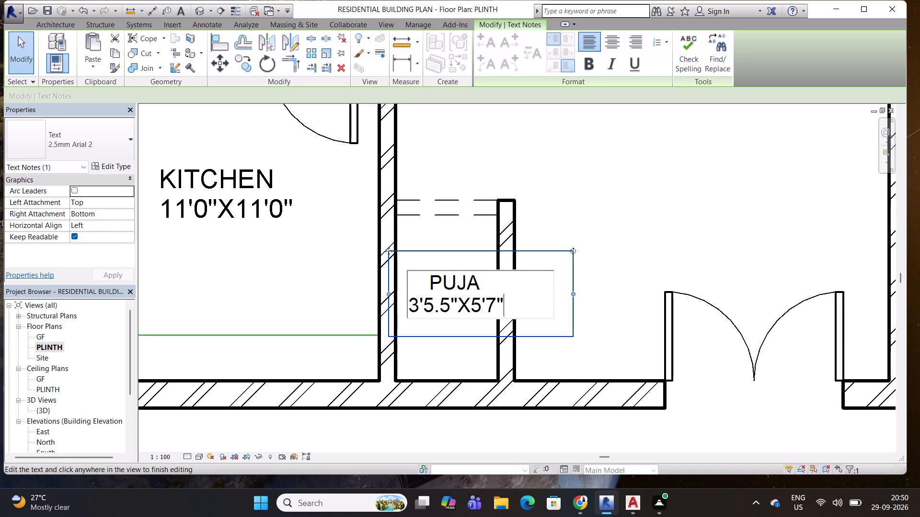
left_click(563, 260)
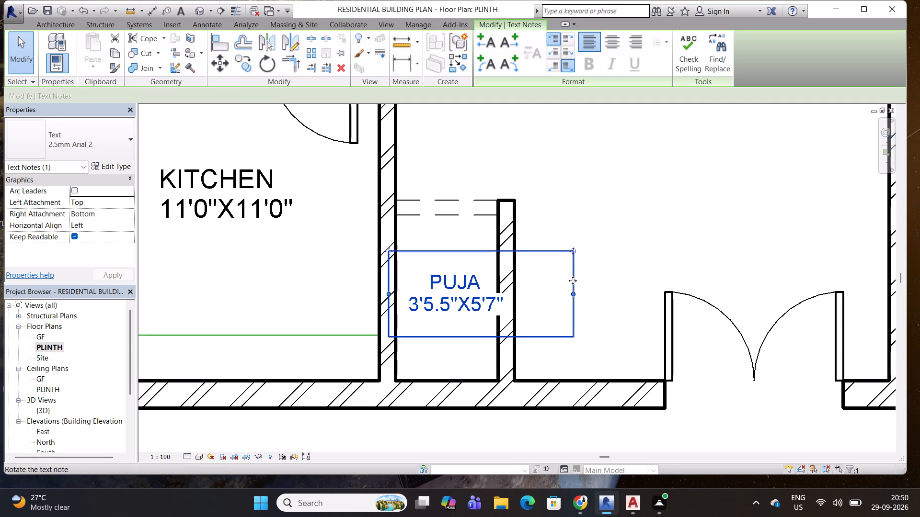
Nudge the PUJA note slightly toward the kitchen so it fits between the room's side walls.
left_click_drag(575, 307, 559, 308)
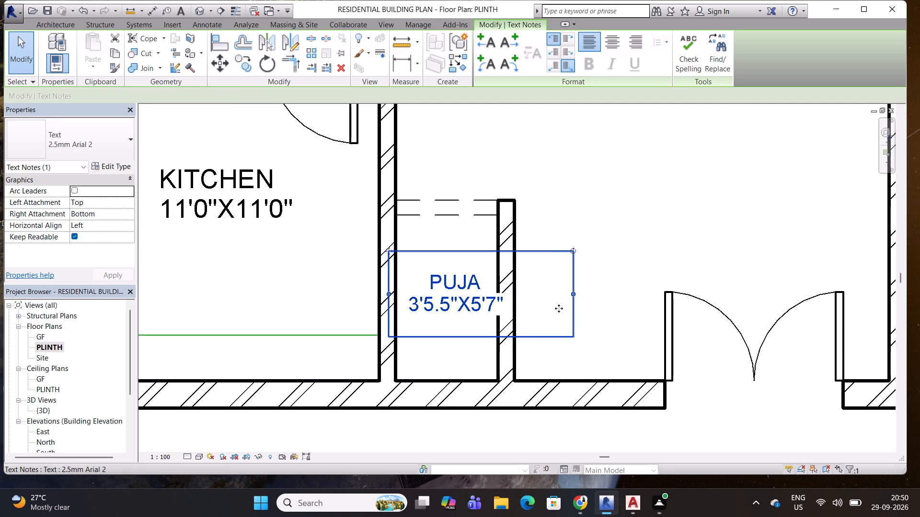
left_click_drag(559, 308, 566, 309)
key("Escape")
key("Escape")
key("Escape")
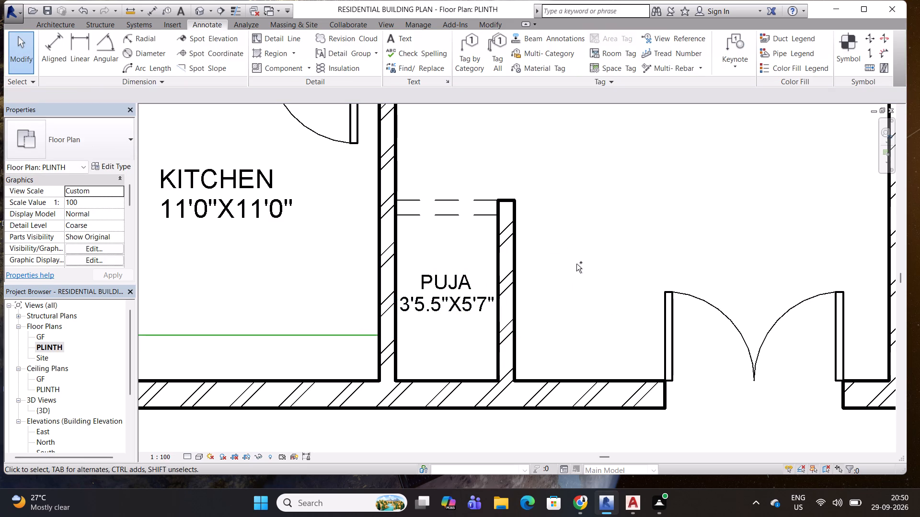
Save the project.
key("ctrl+s")
Copy the PUJA note straight up about 16' into the large open area, just below its overall width dimension line.
scroll(559, 269, "down", 7)
scroll(567, 232, "down", 3)
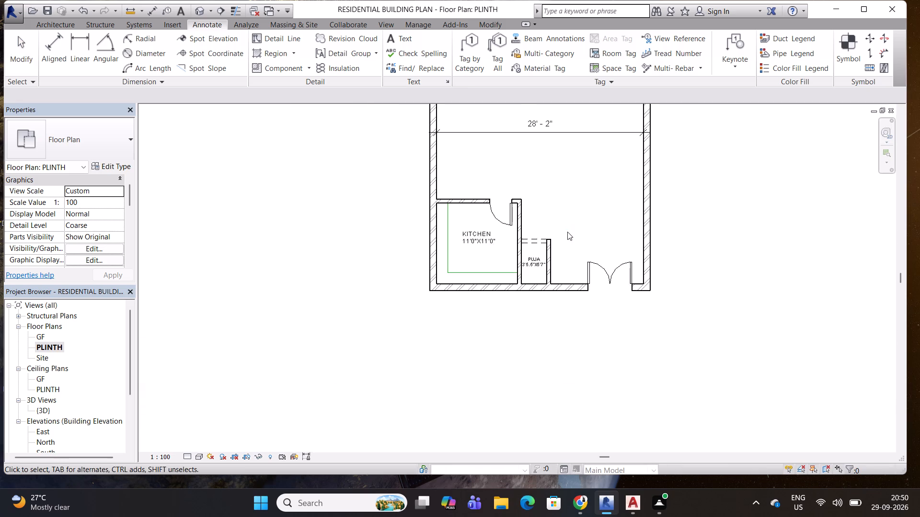
scroll(575, 215, "down", 2)
middle_click_drag(580, 206, 514, 354)
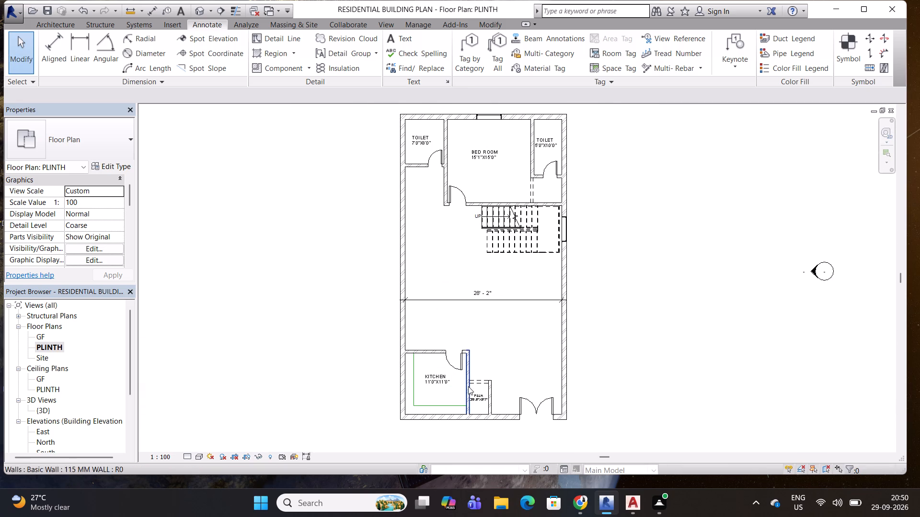
left_click(477, 396)
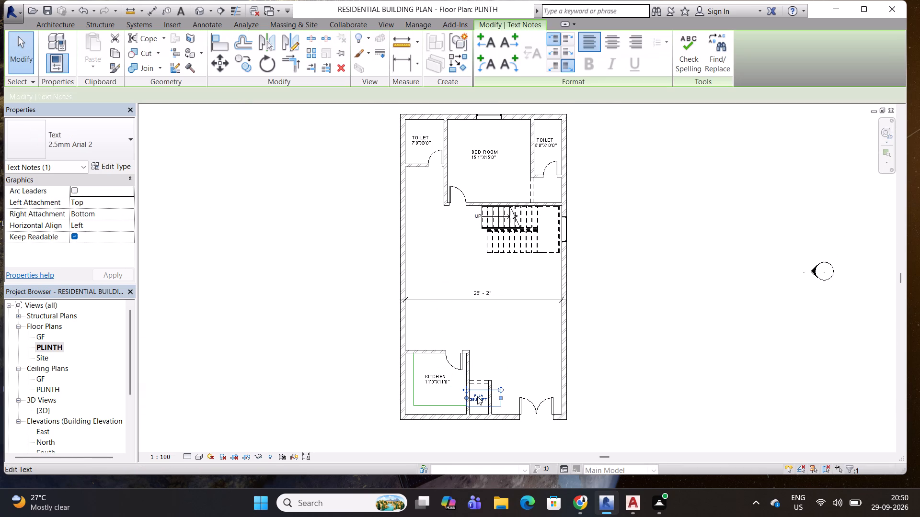
key("c")
type("O")
key("space")
left_click(477, 396)
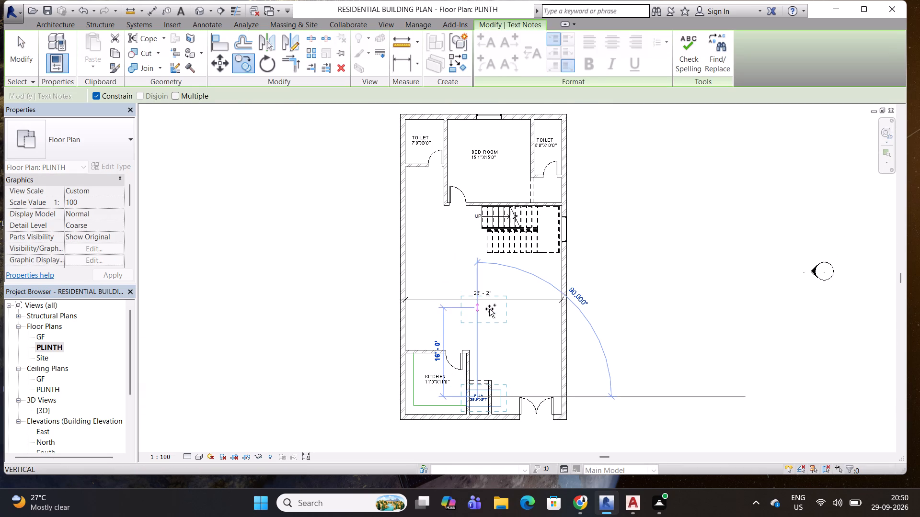
left_click(489, 309)
scroll(489, 308, "up", 3)
middle_click_drag(489, 308, 490, 370)
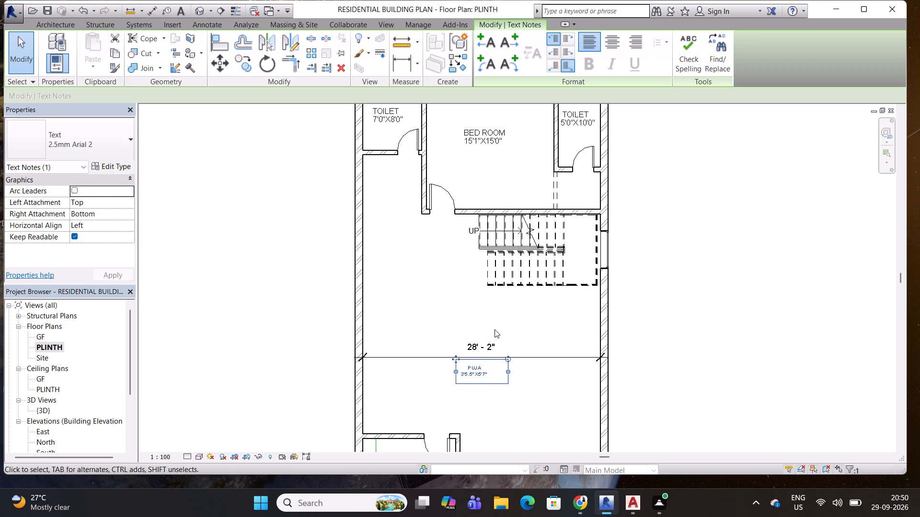
key("Escape")
key("Escape")
Copy the BED ROOM note straight down into the large open area, placing it over the overall width dimension.
left_click(490, 134)
key("space")
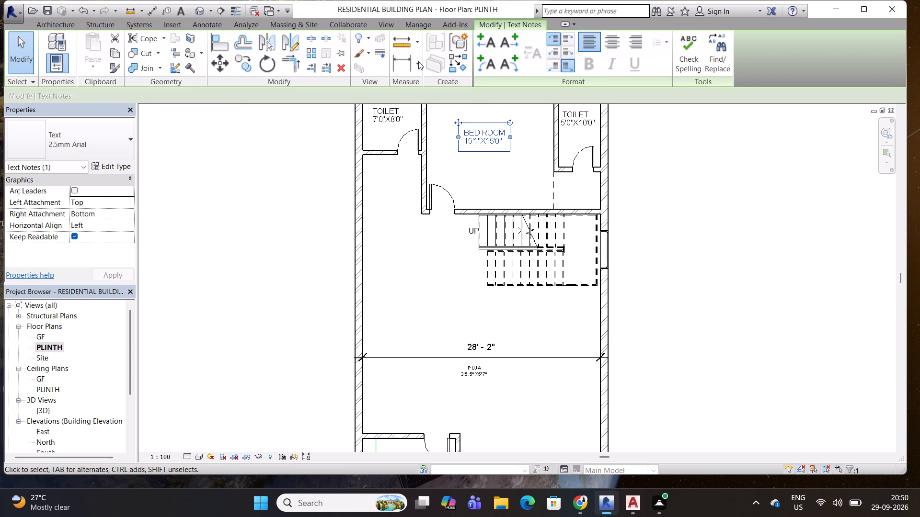
left_click(245, 59)
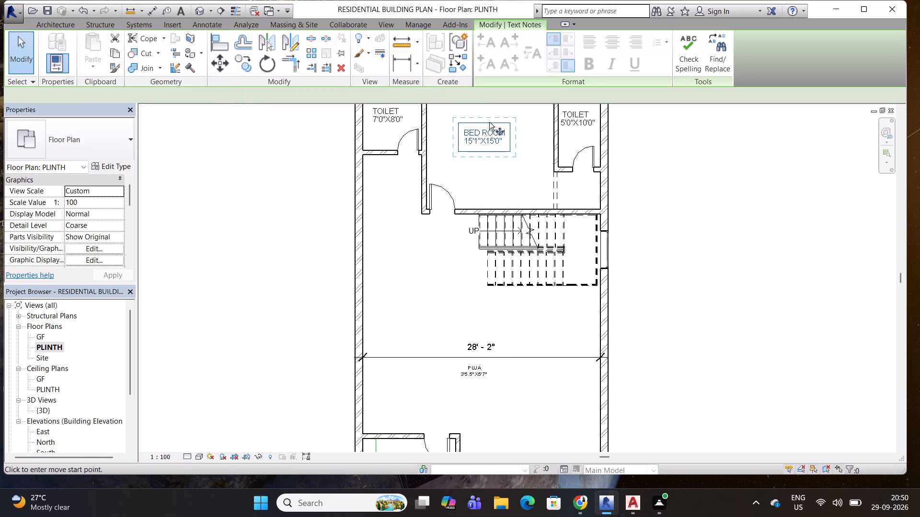
left_click(529, 137)
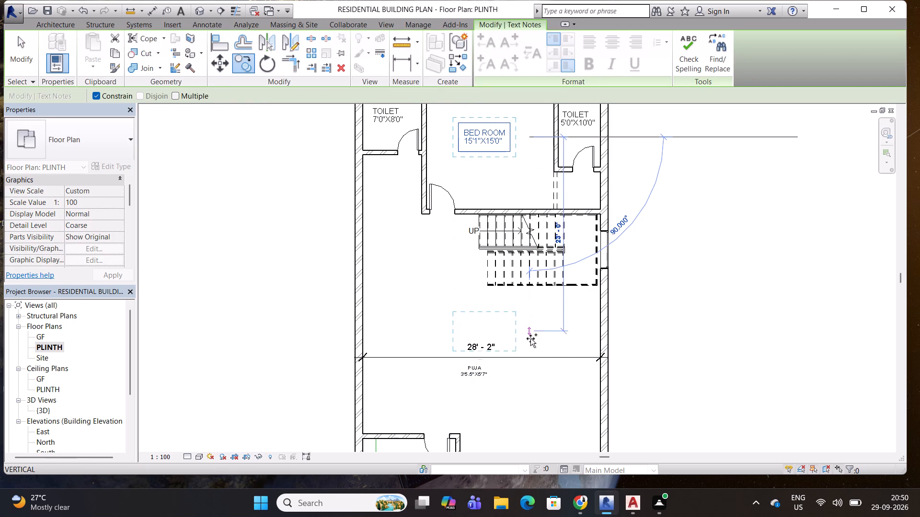
left_click(532, 357)
key("Escape")
scroll(472, 374, "up", 5)
key("Escape")
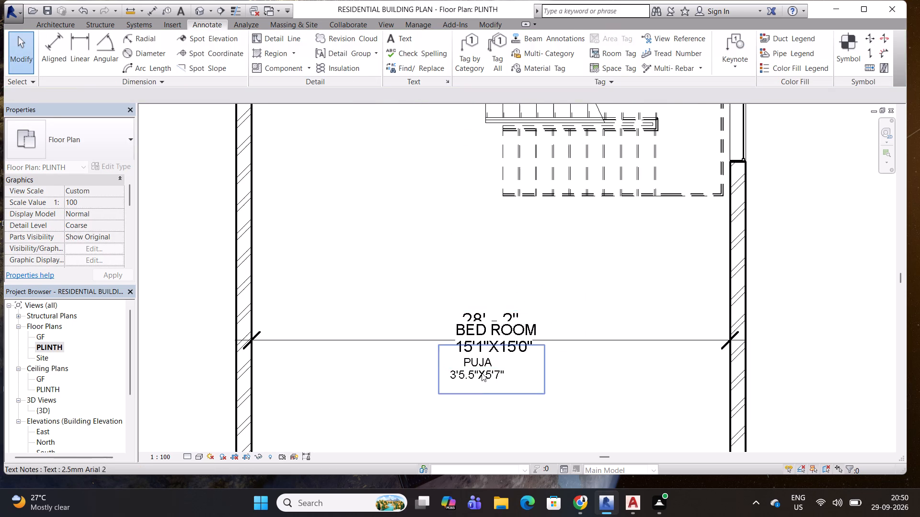
Delete the BED ROOM note copy that overlaps the overall width dimension in the large open area.
left_click(482, 372)
key("Delete")
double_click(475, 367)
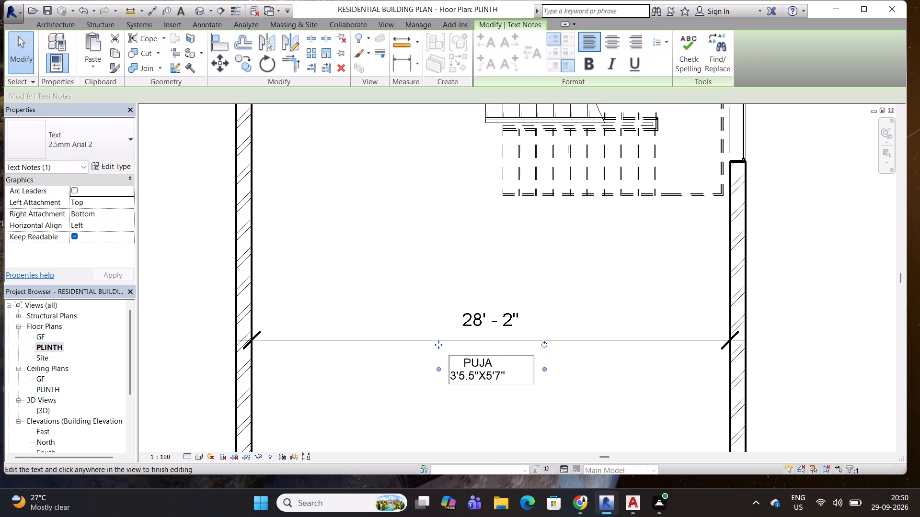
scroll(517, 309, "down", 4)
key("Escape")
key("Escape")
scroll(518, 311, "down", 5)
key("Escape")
Copy the BED ROOM note straight down into the large open area, just above the overall width dimension line.
left_click(513, 201)
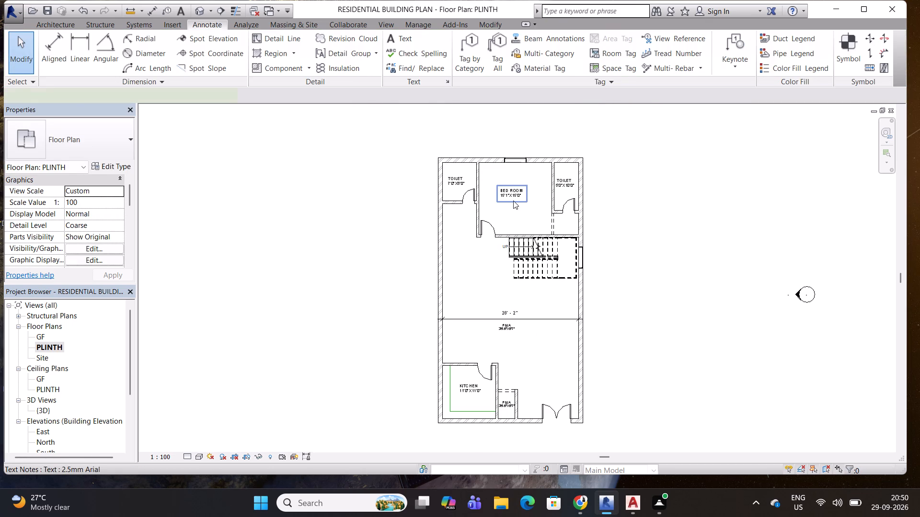
key("v")
key("BackSpace")
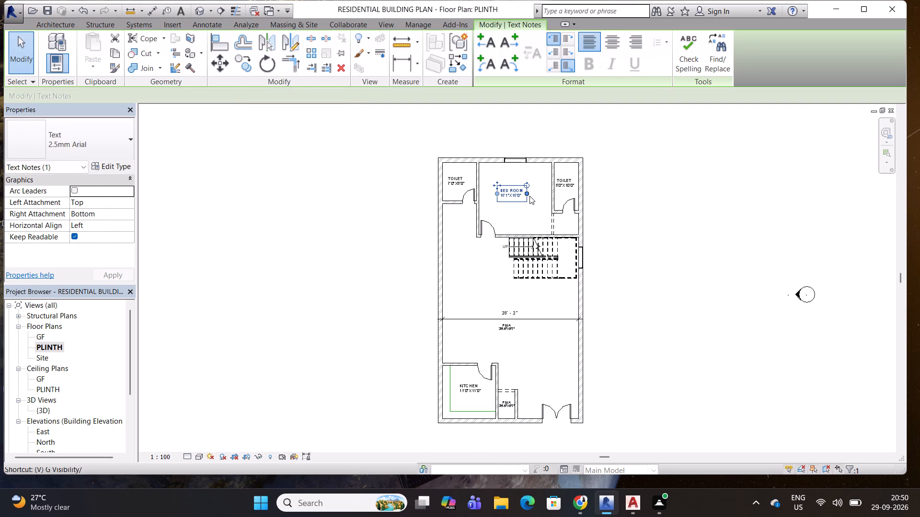
type("CO")
key("space")
left_click(537, 195)
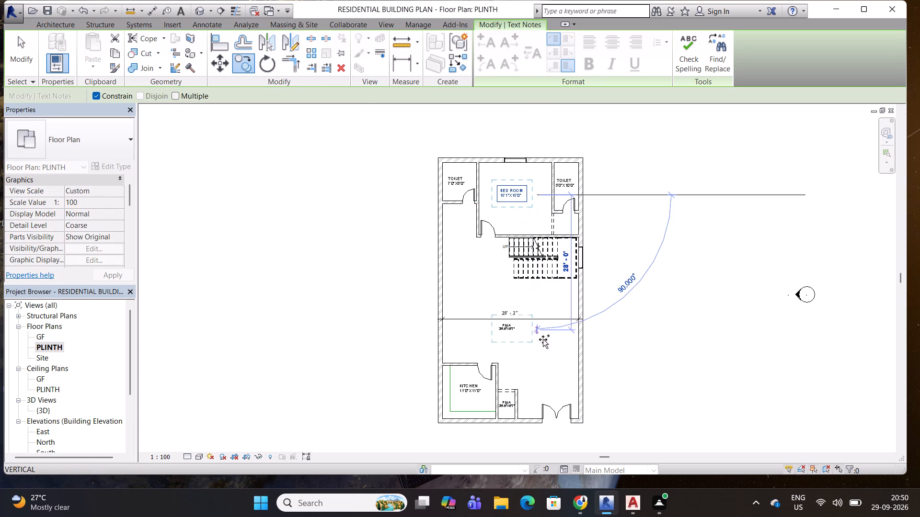
scroll(543, 344, "up", 4)
left_click(553, 280)
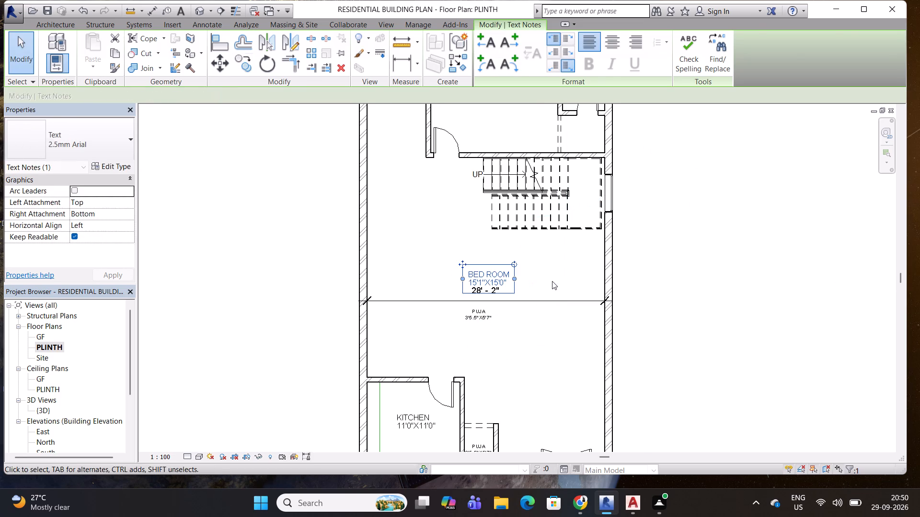
Delete the spare PUJA note below the overall width dimension line in the large open area.
key("Escape")
key("Escape")
key("Escape")
left_click(484, 314)
key("Delete")
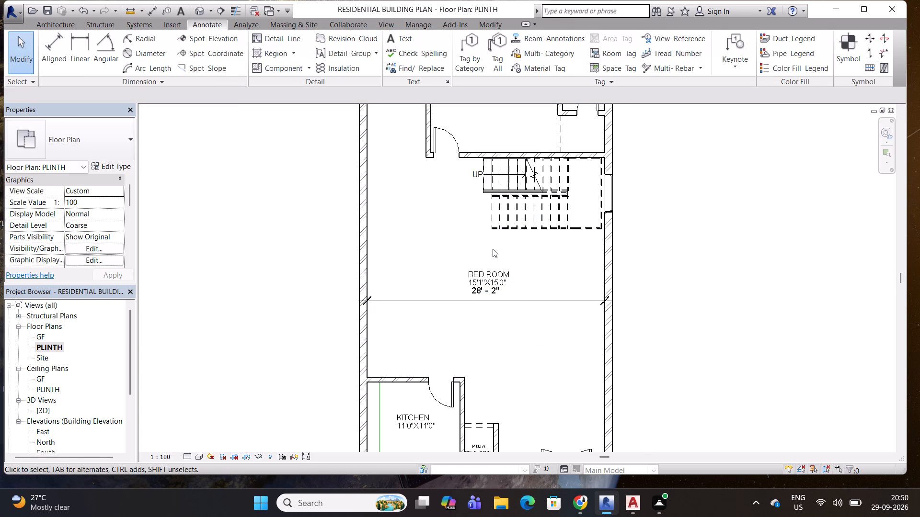
Change the copied note's name from BED ROOM to HALL, indented with three spaces above the size line.
middle_click_drag(495, 257, 505, 296)
scroll(494, 323, "up", 4)
double_click(496, 305)
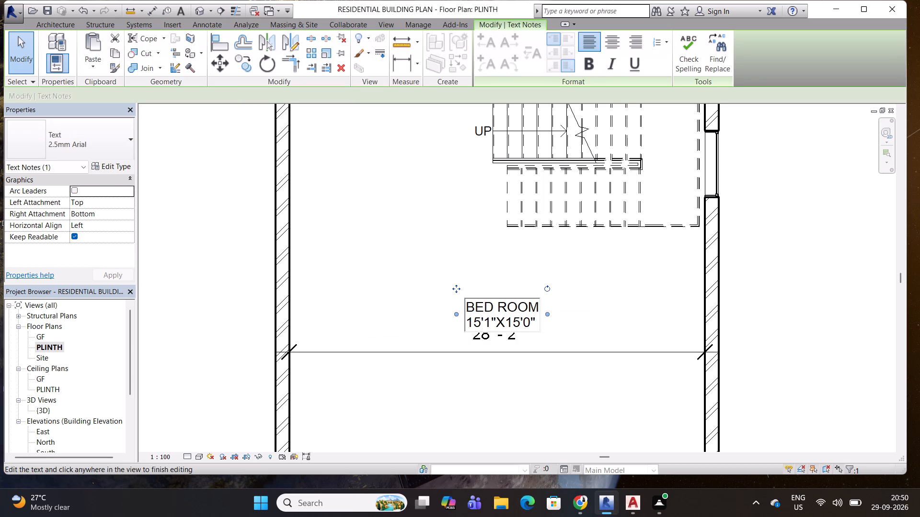
left_click_drag(492, 307, 468, 309)
key("BackSpace")
key("BackSpace")
key("Right")
key("Right")
key("Right")
key("Right")
key("Right")
key("Right")
key("Right")
key("Right")
key("Right")
key("Right")
key("Right")
key("Right")
key("Right")
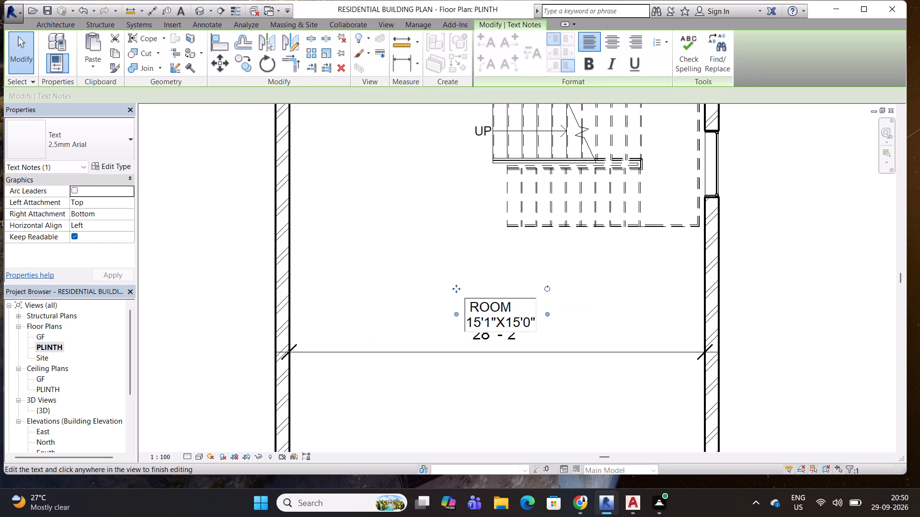
key("Left")
key("Left")
key("Left")
key("Left")
key("Left")
key("Left")
key("Left")
key("Left")
key("BackSpace")
key("BackSpace")
key("BackSpace")
key("BackSpace")
key("BackSpace")
key("BackSpace")
key("BackSpace")
key("BackSpace")
key("BackSpace")
key("h")
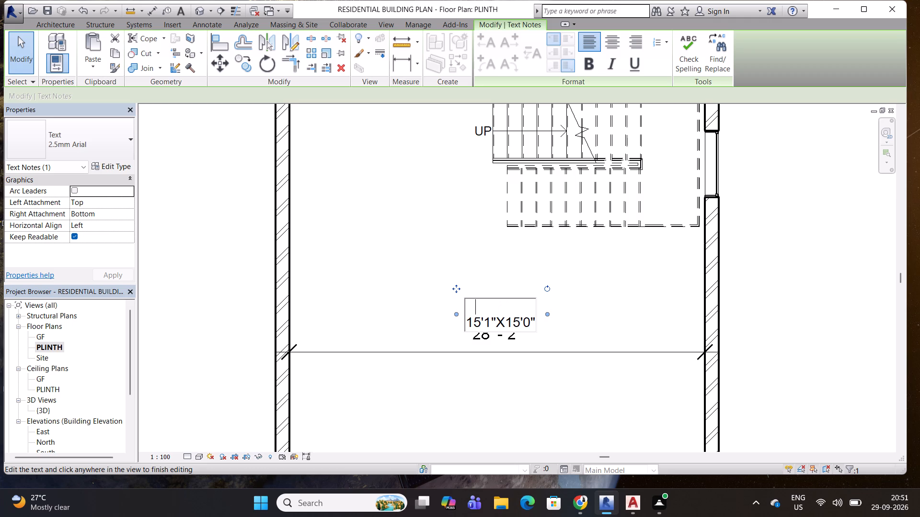
type("ALL")
left_click(468, 310)
key("space")
key("space")
key("space")
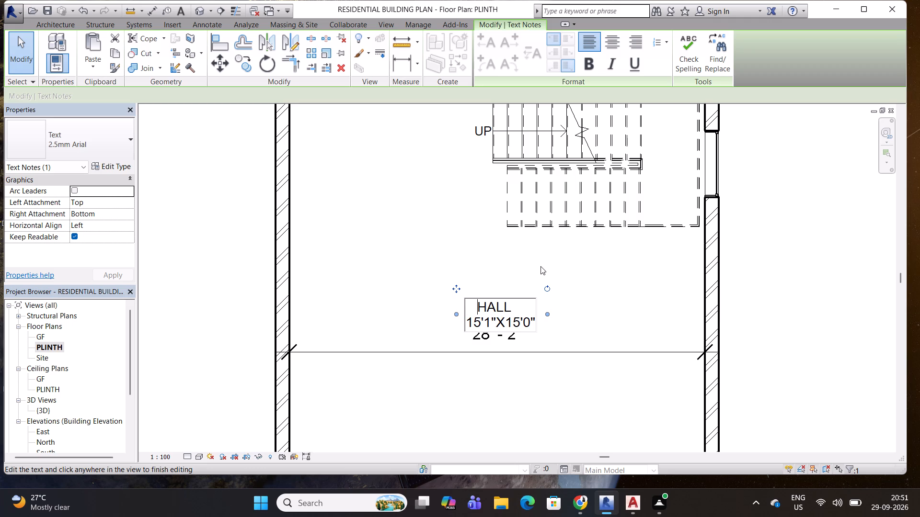
Set the width in the HALL note's size line to 28'2".
left_click(481, 324)
key("BackSpace")
key("BackSpace")
type("28")
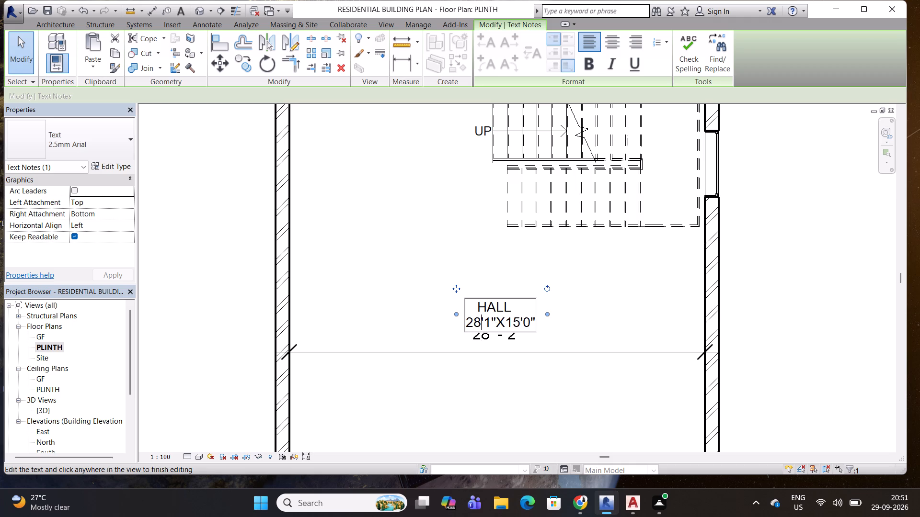
left_click(491, 322)
key("BackSpace")
key("2")
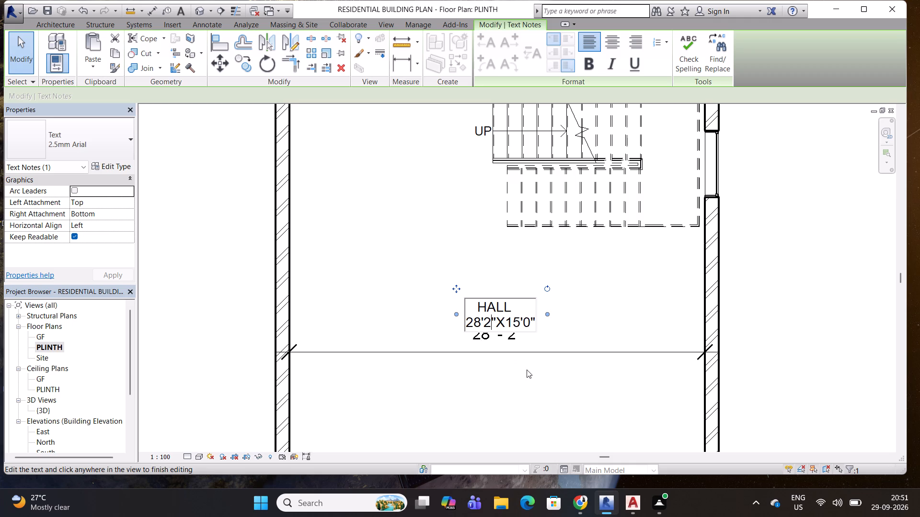
left_click(527, 370)
Place an aligned dimension for the hall's length, from the bedroom's lower wall face to the kitchen's upper wall face.
scroll(515, 275, "down", 4)
middle_click_drag(517, 272, 457, 240)
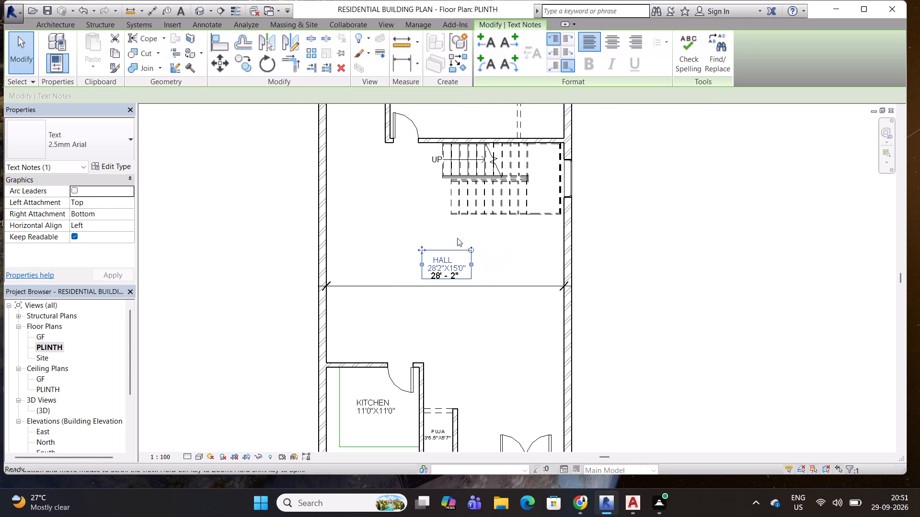
left_click(199, 24)
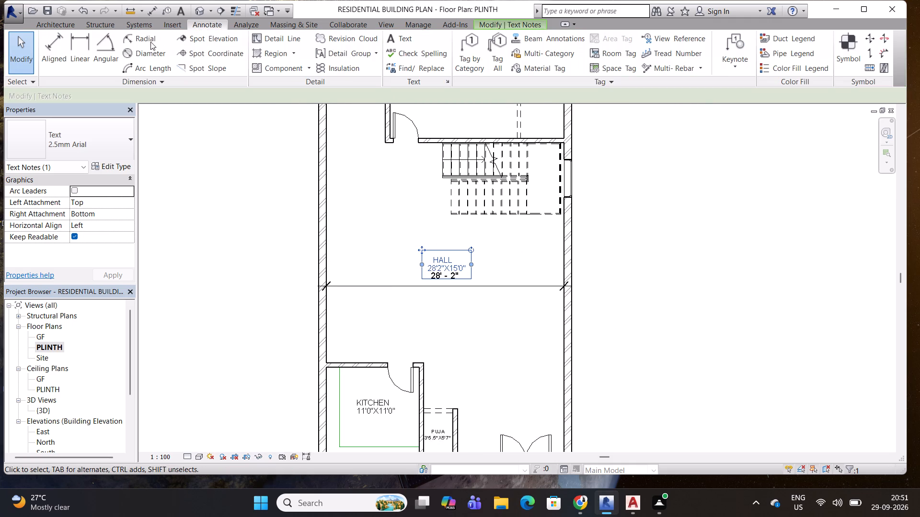
left_click(80, 39)
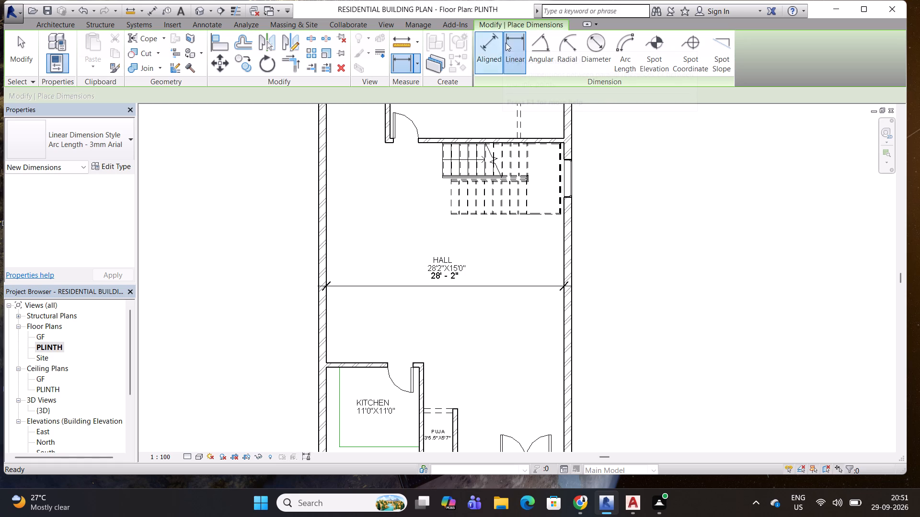
left_click(491, 43)
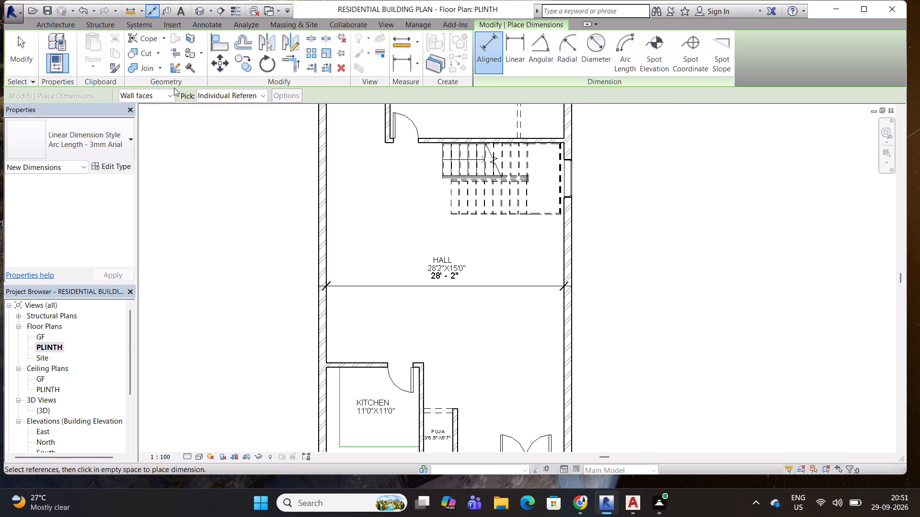
left_click(386, 144)
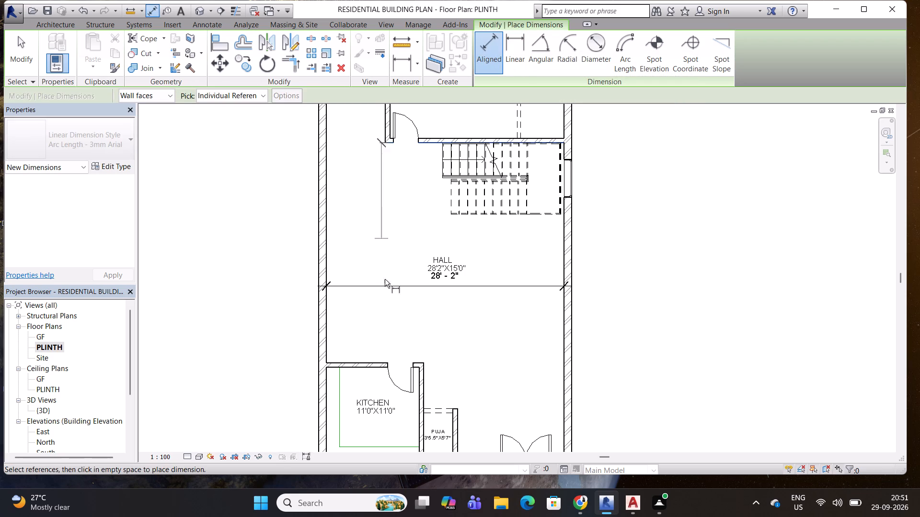
left_click(386, 360)
left_click(402, 321)
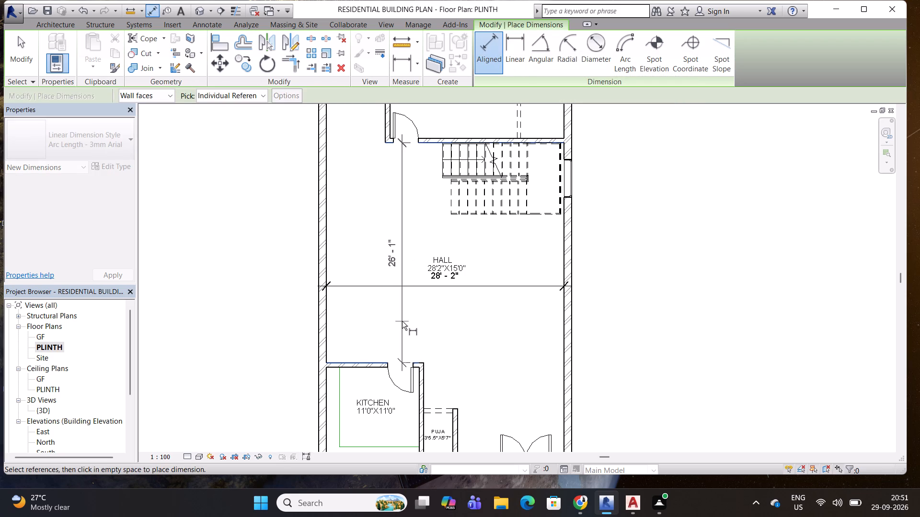
scroll(444, 254, "up", 3)
middle_click_drag(444, 289, 419, 275)
scroll(403, 265, "up", 3)
left_click(465, 277)
left_click(451, 274)
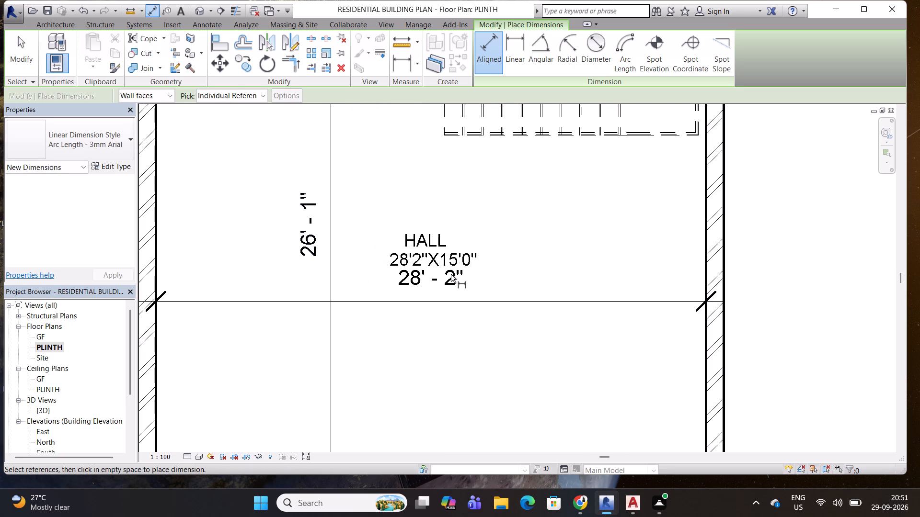
double_click(442, 249)
key("Escape")
key("Escape")
key("Escape")
Set the second size in the HALL note to 26'1" so it reads 28'2"X26'1".
double_click(434, 243)
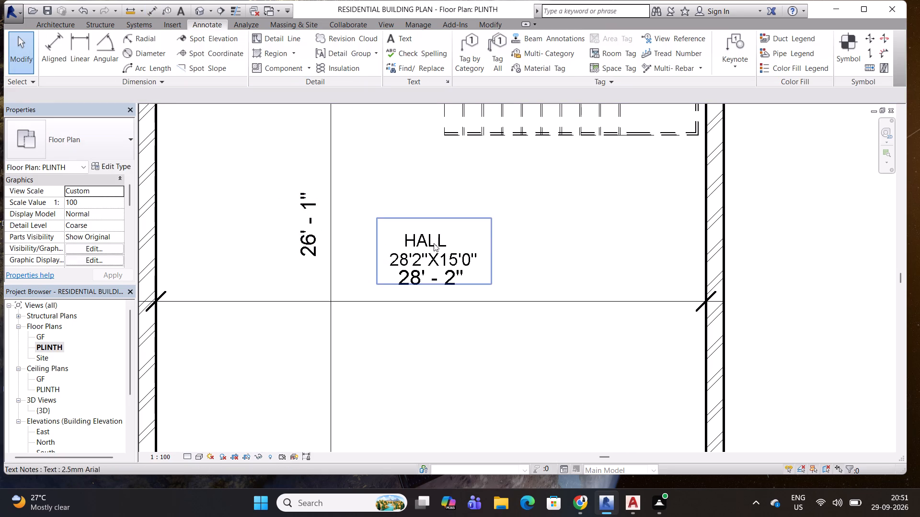
left_click(458, 261)
key("BackSpace")
key("BackSpace")
type("26")
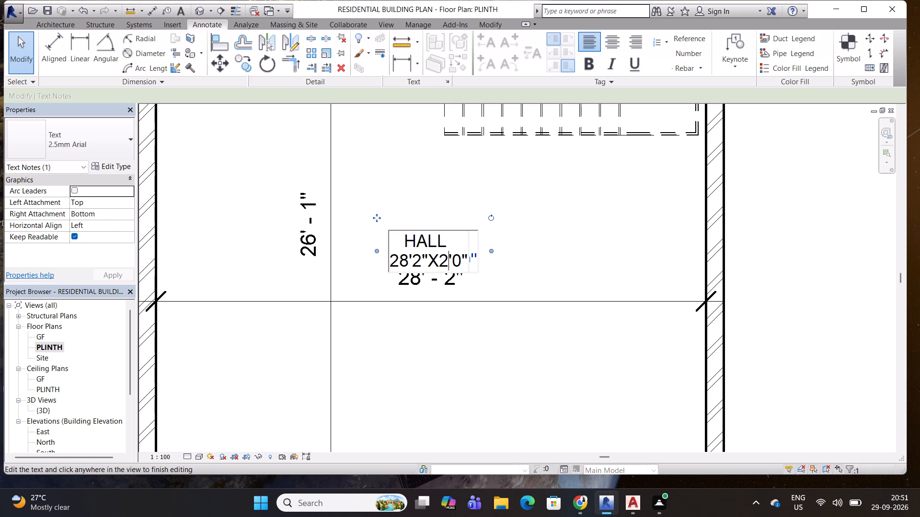
left_click(471, 264)
key("BackSpace")
key("1")
left_click(479, 313)
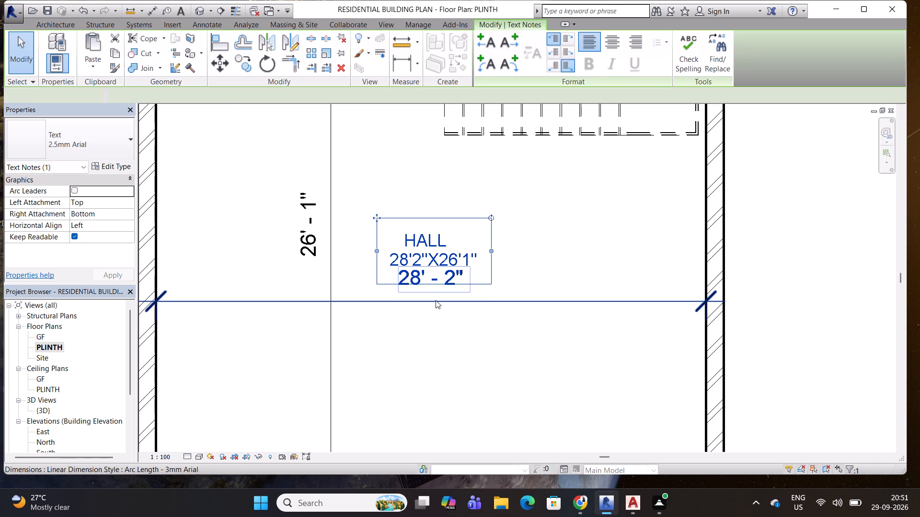
key("Escape")
key("Escape")
Delete the hall's overall width dimension and its length dimension.
left_click(398, 300)
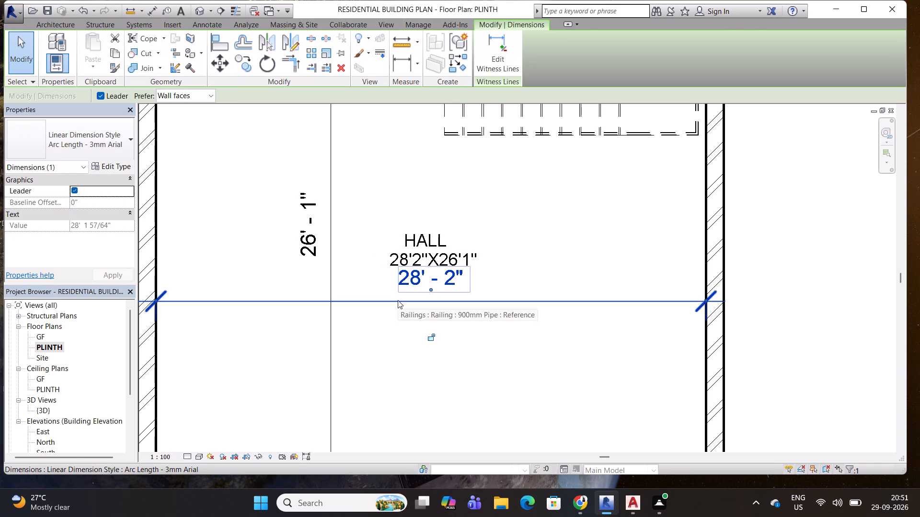
key("Delete")
left_click(333, 256)
key("Delete")
Save the project with the whole labelled floor plan in view.
scroll(470, 243, "down", 9)
middle_click_drag(508, 242, 497, 321)
key("ctrl+s")
scroll(507, 299, "down", 2)
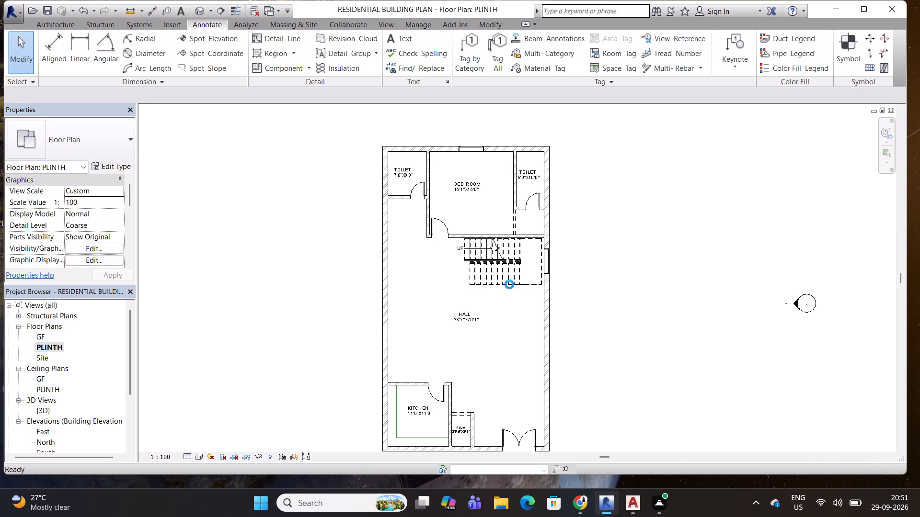
scroll(509, 284, "down", 2)
middle_click_drag(508, 306, 483, 302)
key("Escape")
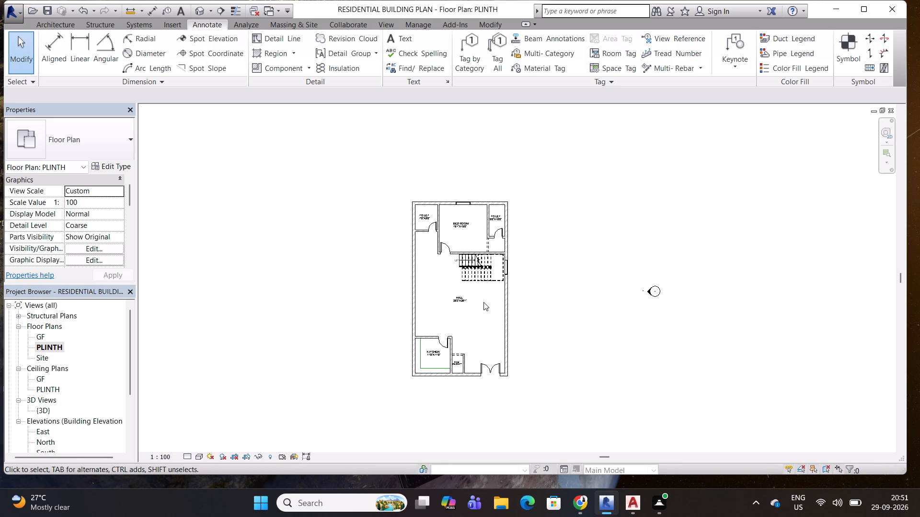
key("ctrl+s")
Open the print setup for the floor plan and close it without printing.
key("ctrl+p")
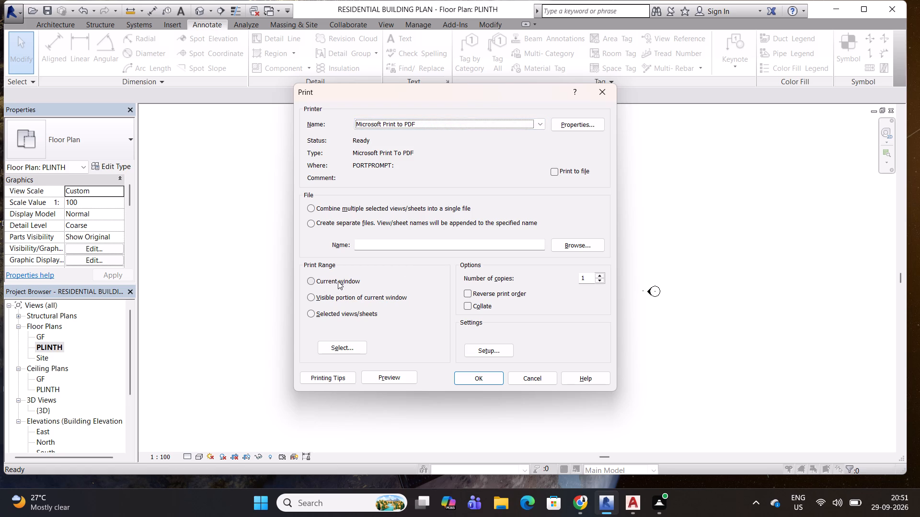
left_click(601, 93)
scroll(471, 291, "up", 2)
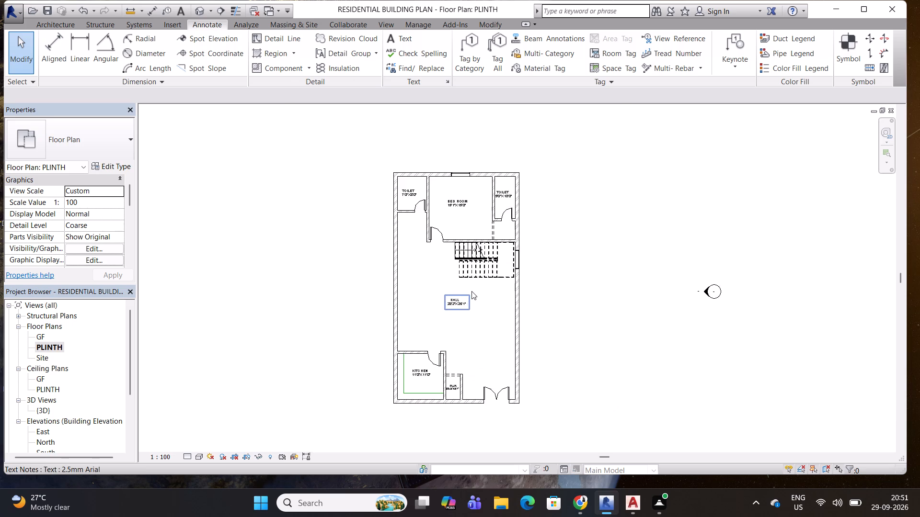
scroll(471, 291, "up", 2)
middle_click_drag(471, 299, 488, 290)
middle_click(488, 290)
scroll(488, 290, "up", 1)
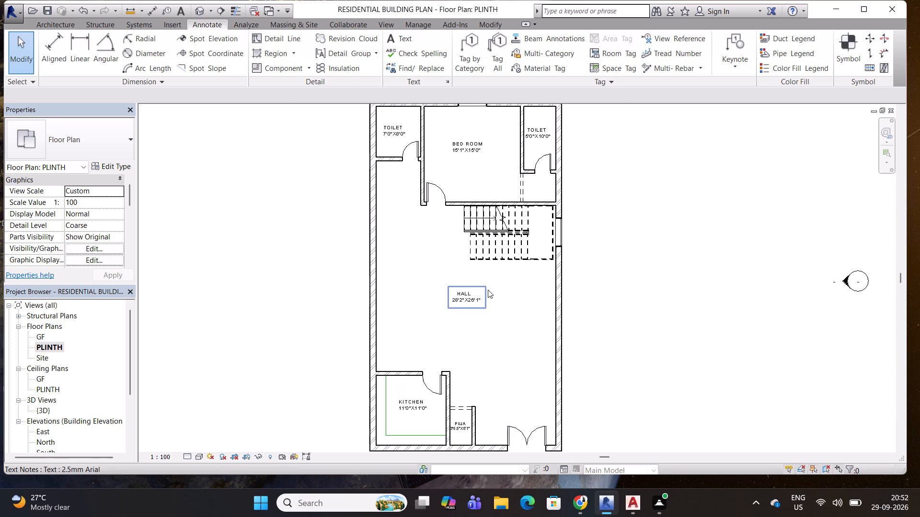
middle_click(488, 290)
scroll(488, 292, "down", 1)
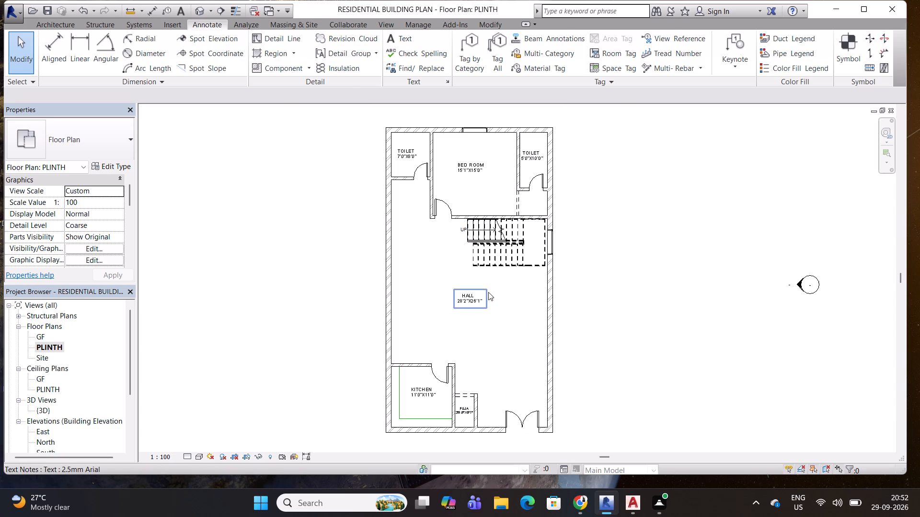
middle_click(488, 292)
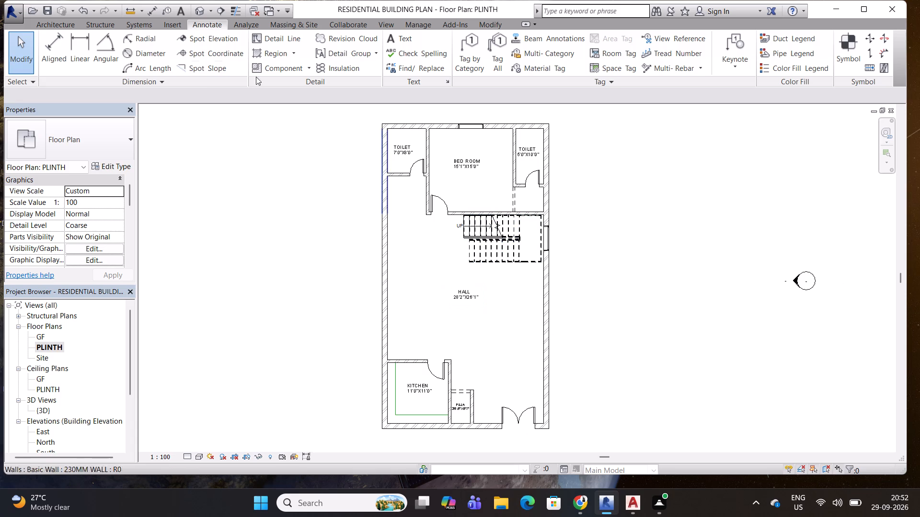
Save the residential building project.
key("ctrl+s")
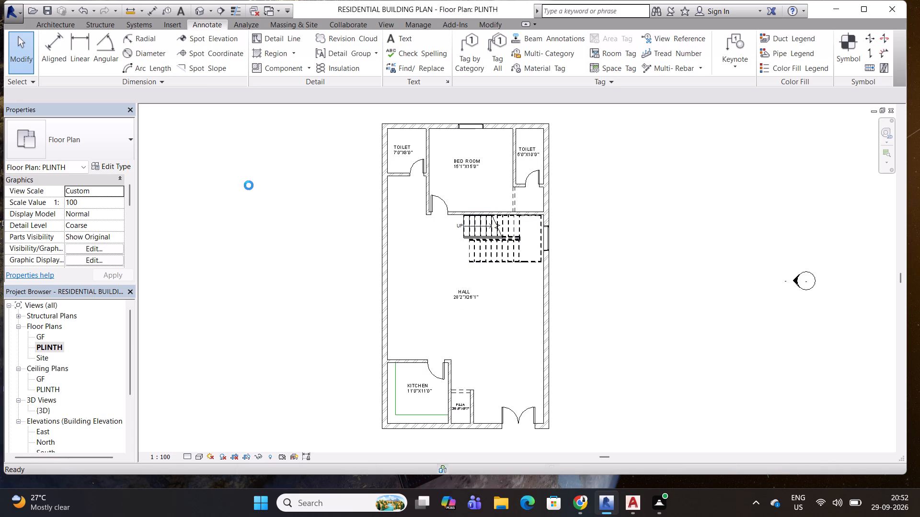
Print the current window with Microsoft Print to PDF, saving the output as R3 in the Downloads folder.
key("ctrl+p")
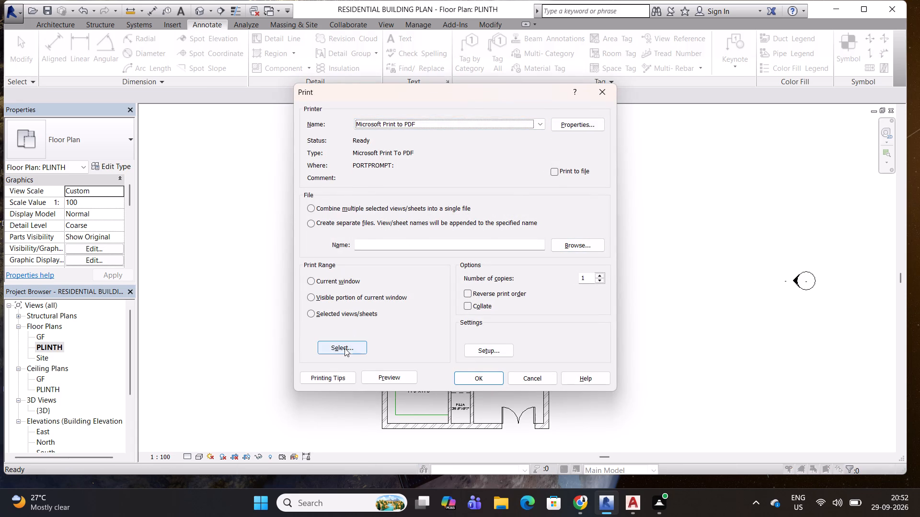
left_click(310, 282)
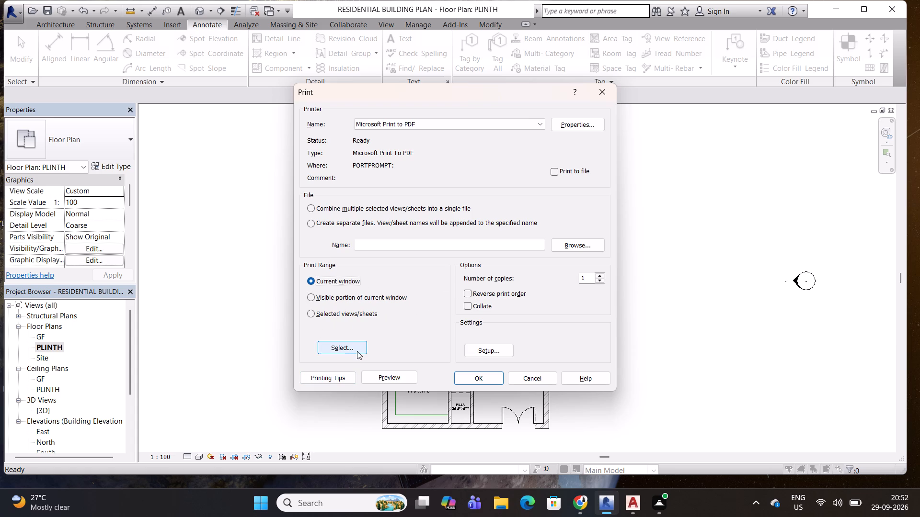
left_click(482, 351)
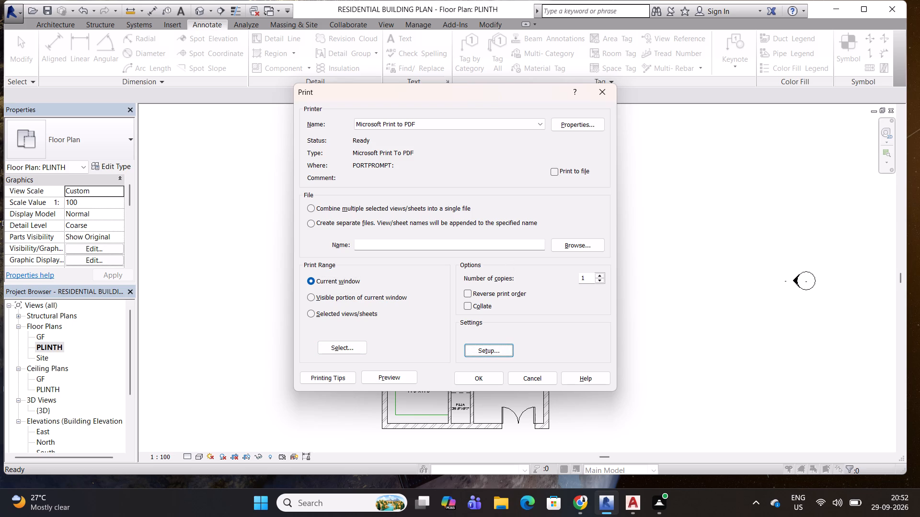
left_click(484, 378)
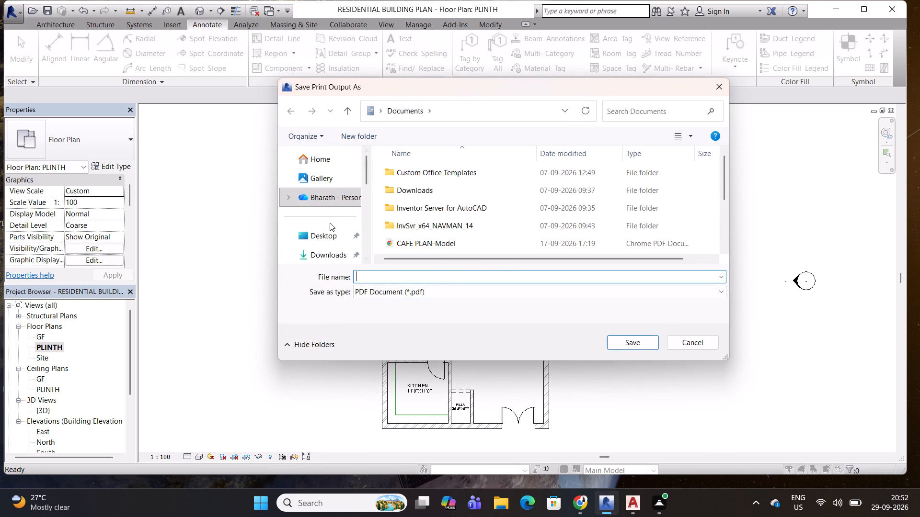
scroll(333, 224, "down", 1)
left_click(326, 194)
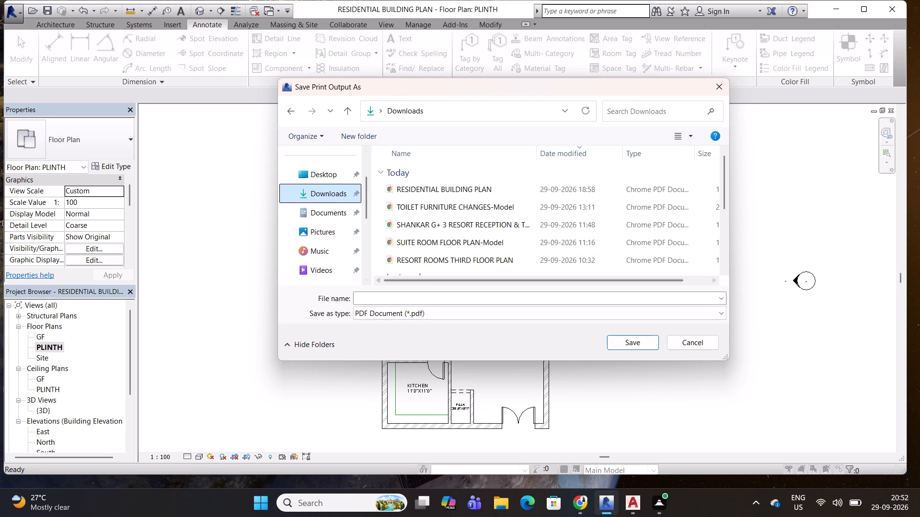
left_click(371, 298)
type("R3")
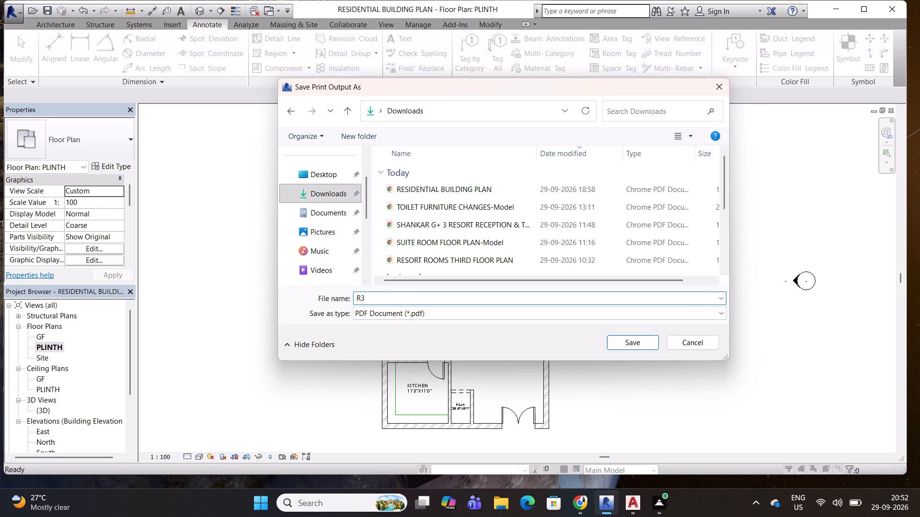
left_click(630, 343)
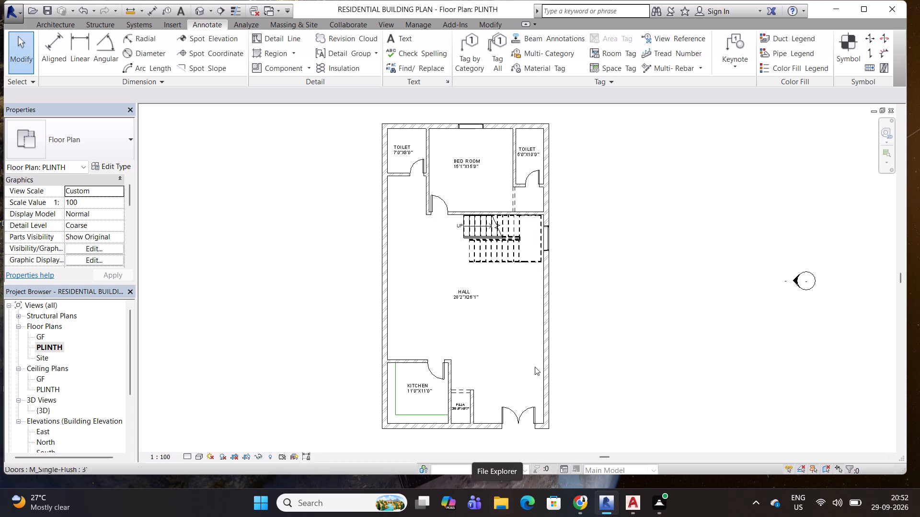
Open the R3 PDF from the Downloads folder to examine the printed floor plan, and close its views and the folder.
left_click(499, 502)
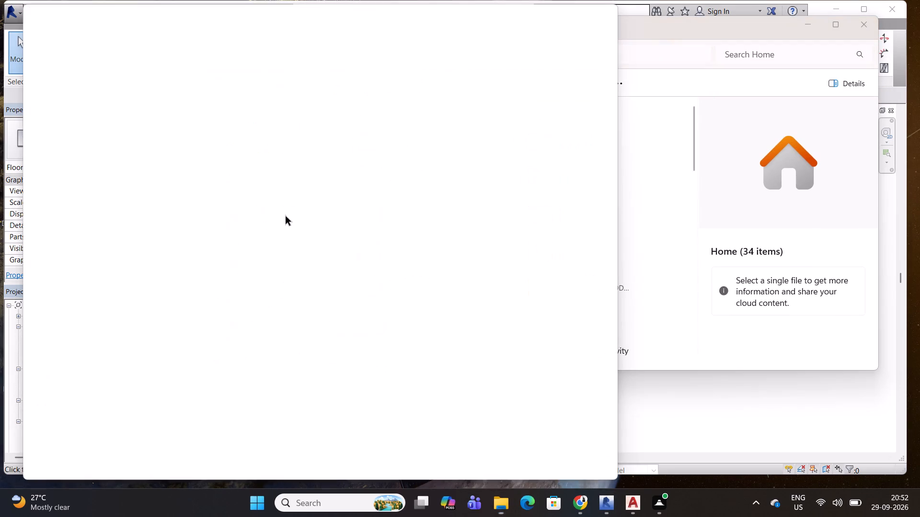
scroll(484, 245, "down", 4)
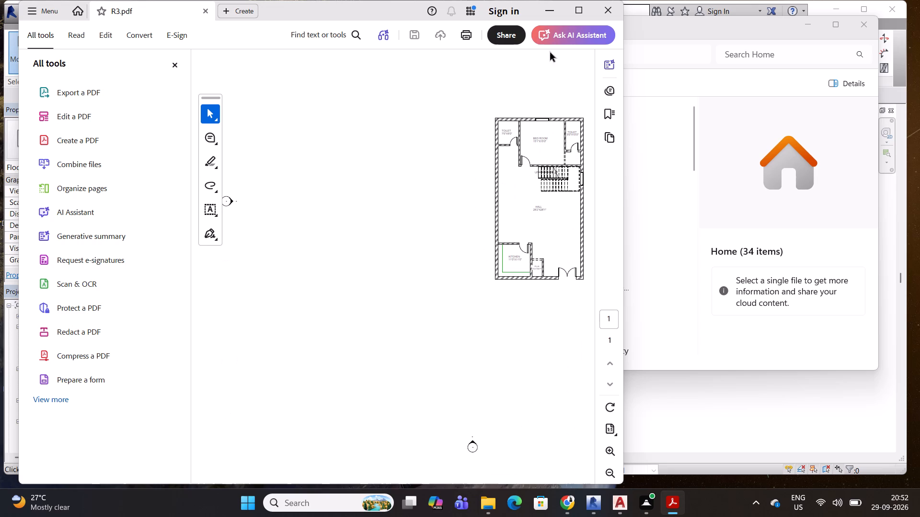
left_click(599, 12)
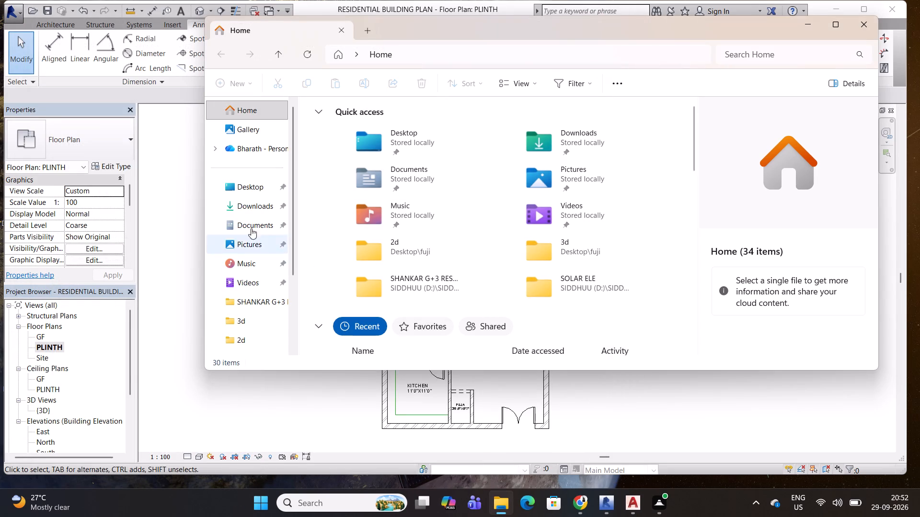
left_click(252, 210)
double_click(350, 137)
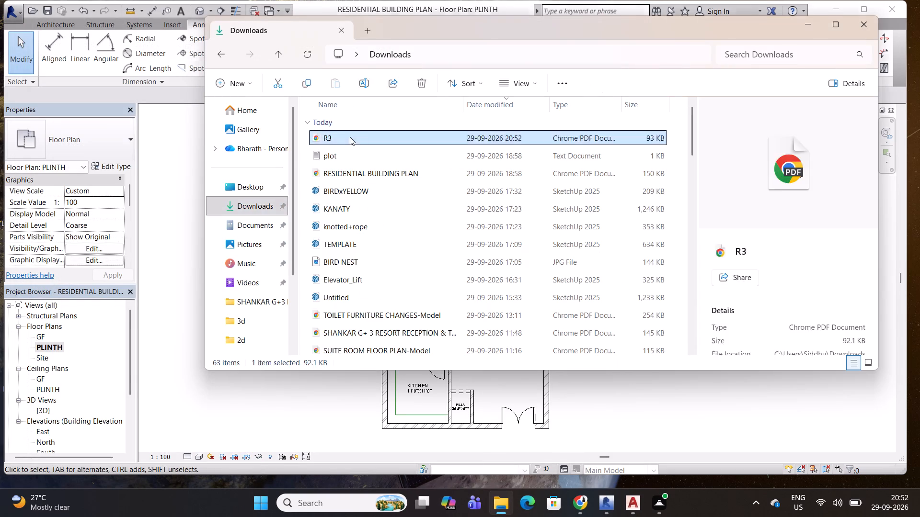
scroll(579, 444, "up", 5)
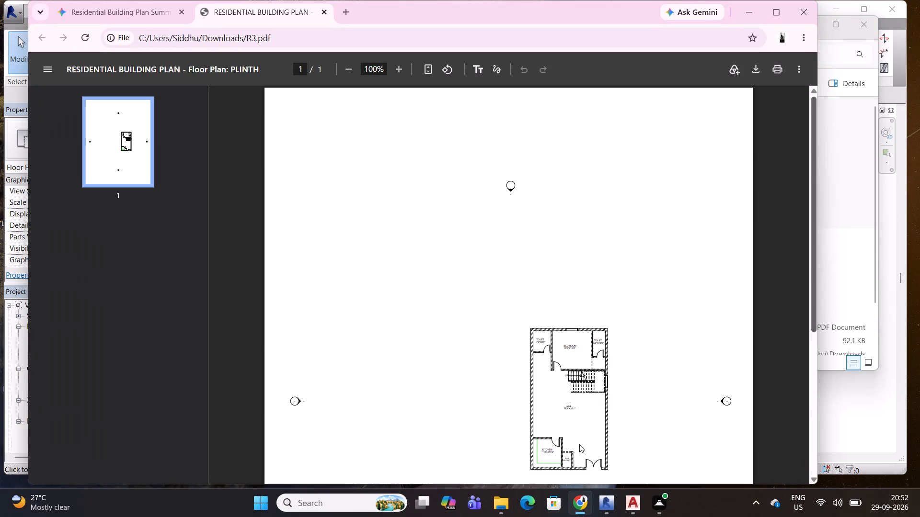
left_click(326, 13)
left_click(736, 12)
key("Escape")
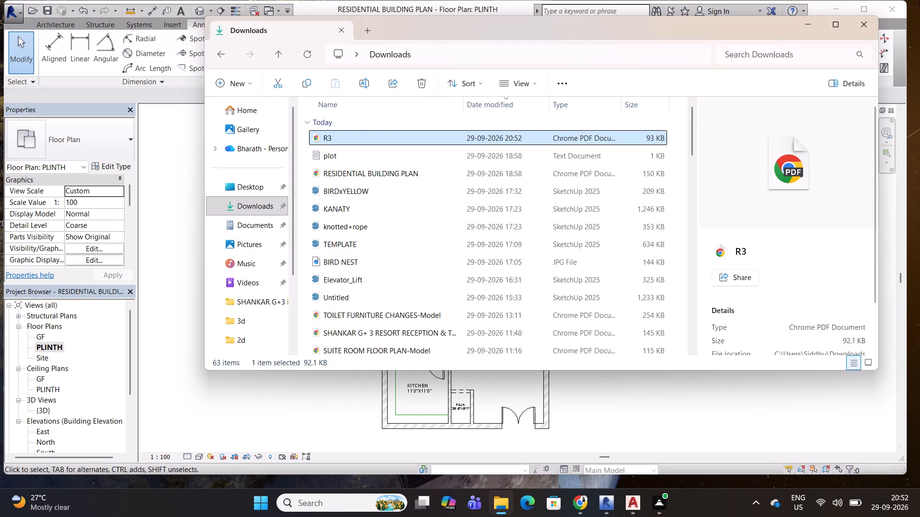
key("Escape")
left_click(865, 28)
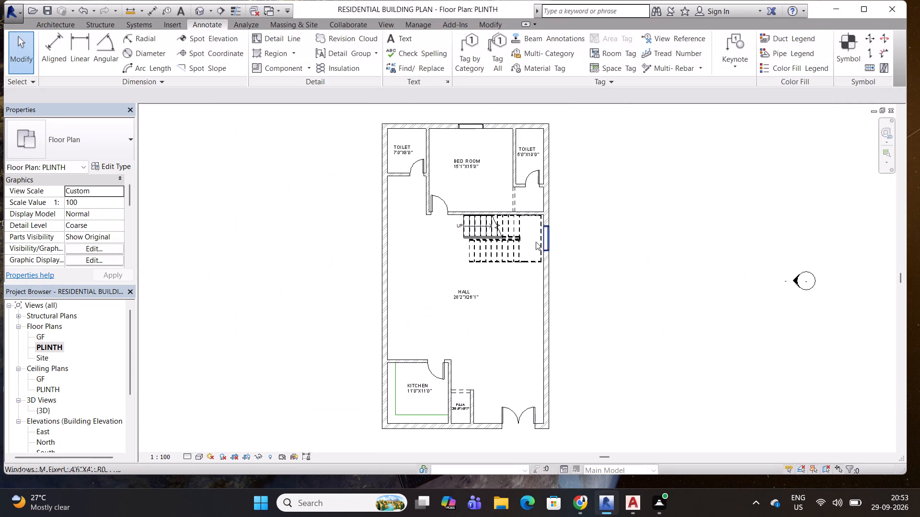
Create a new sheet in the project using the A0 metric titleblock.
middle_click(498, 272)
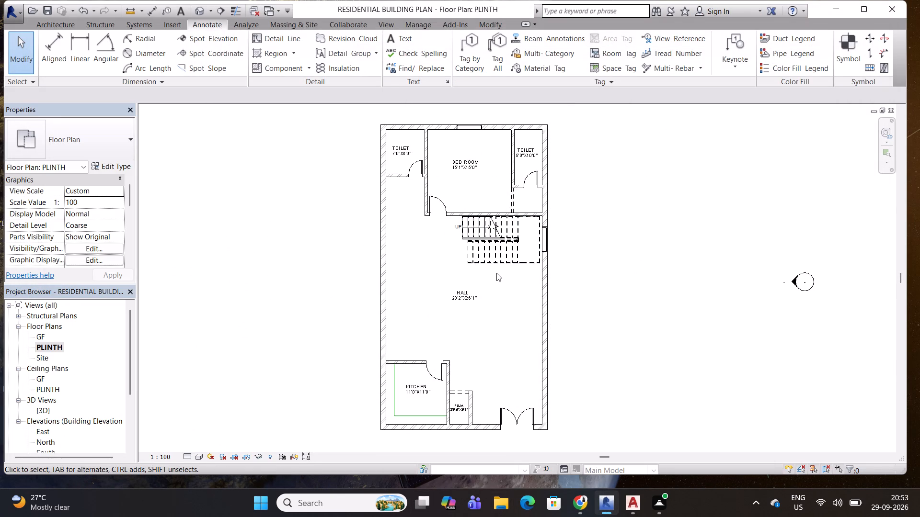
scroll(313, 305, "down", 2)
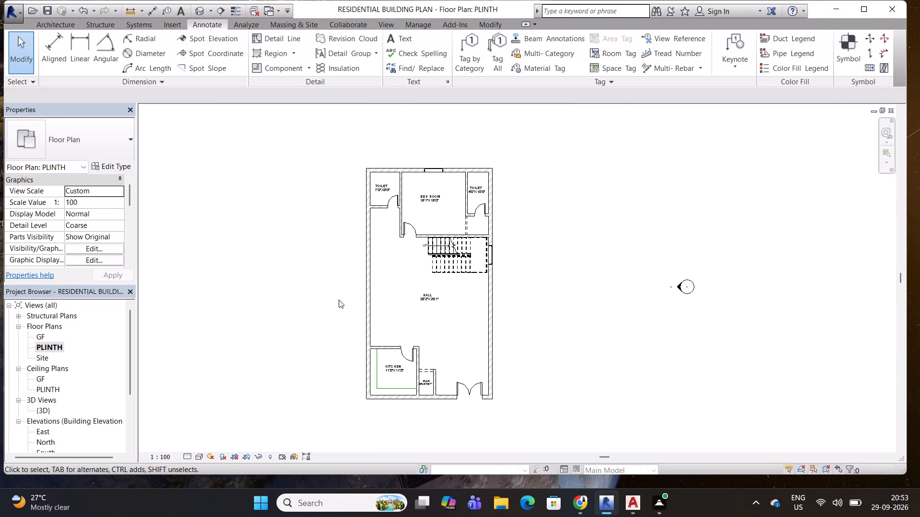
middle_click_drag(380, 298, 396, 300)
scroll(90, 378, "down", 5)
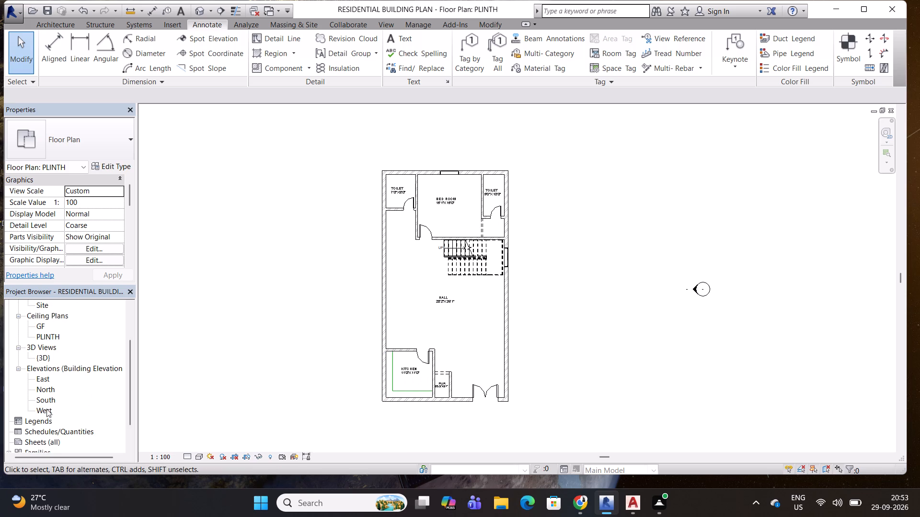
scroll(45, 411, "down", 6)
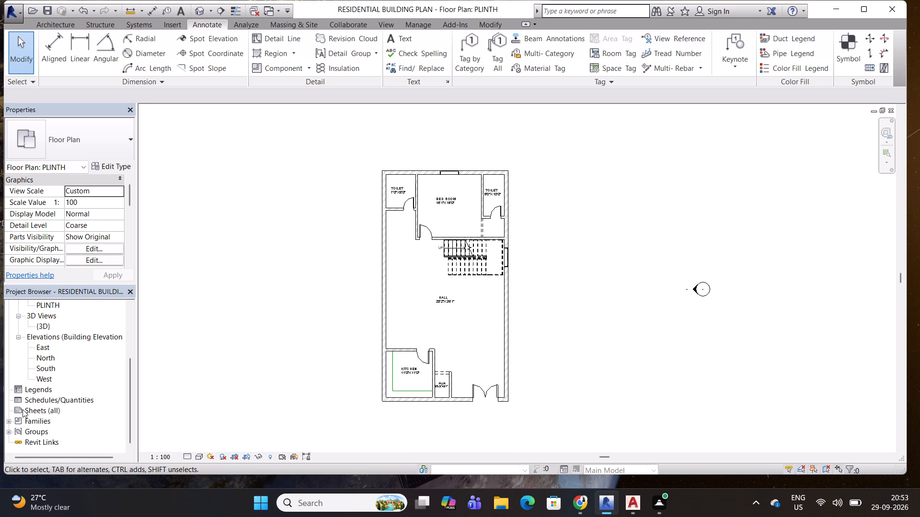
left_click(23, 409)
triple_click(23, 409)
triple_click(17, 411)
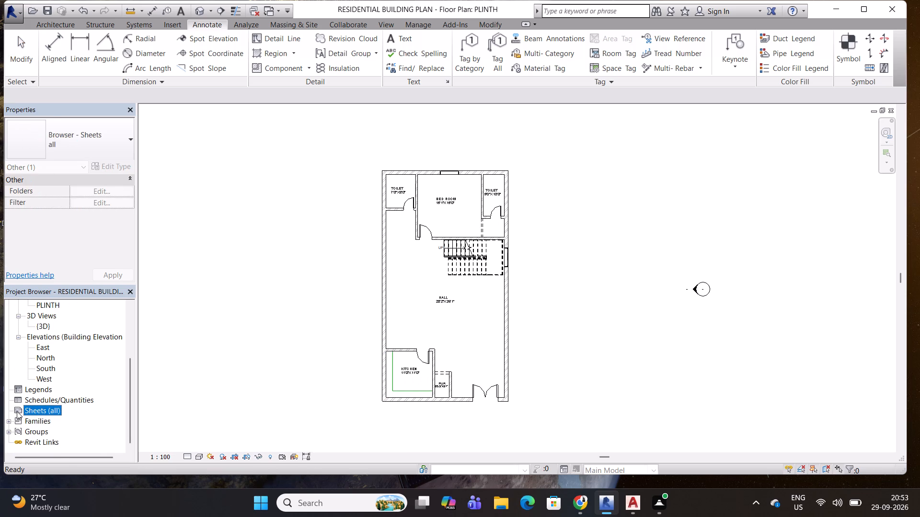
right_click(17, 411)
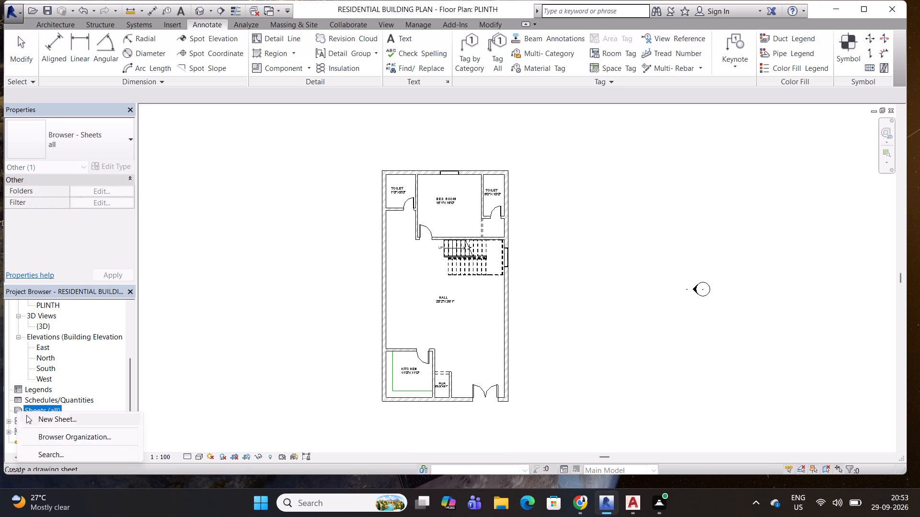
left_click(60, 420)
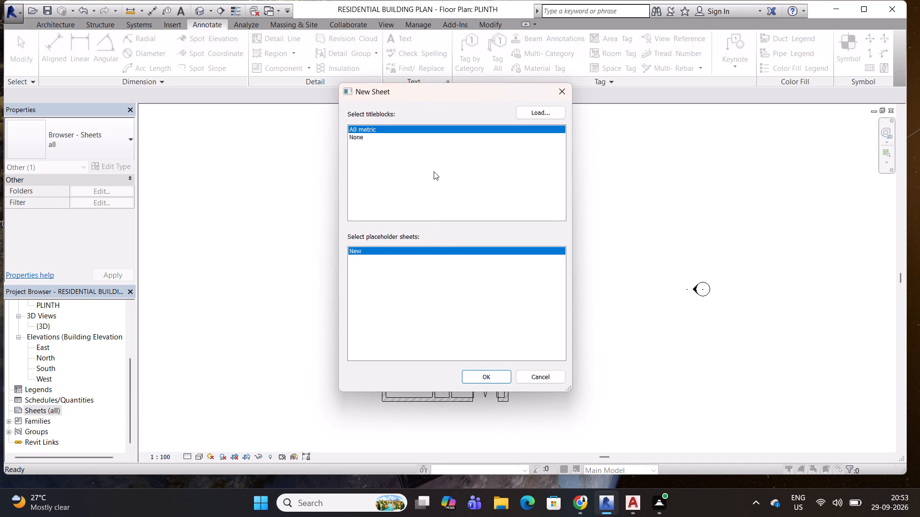
left_click(534, 114)
key("Escape")
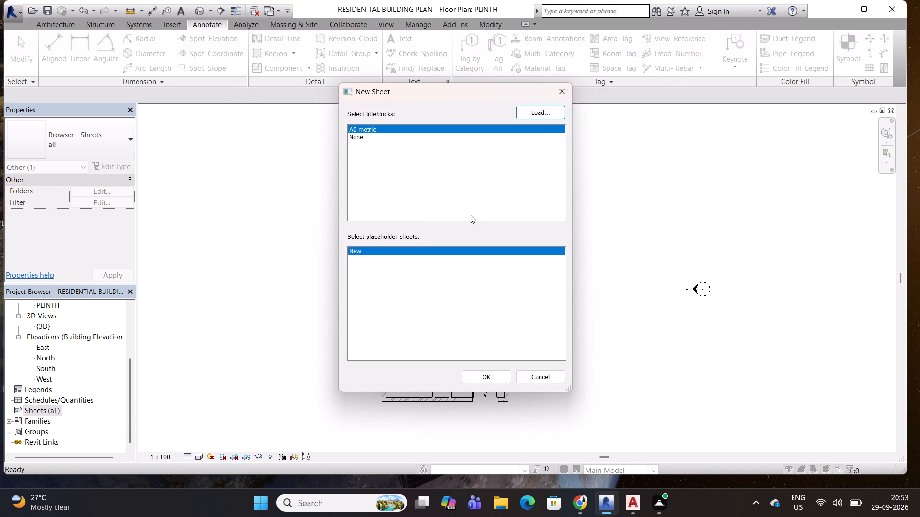
left_click(488, 376)
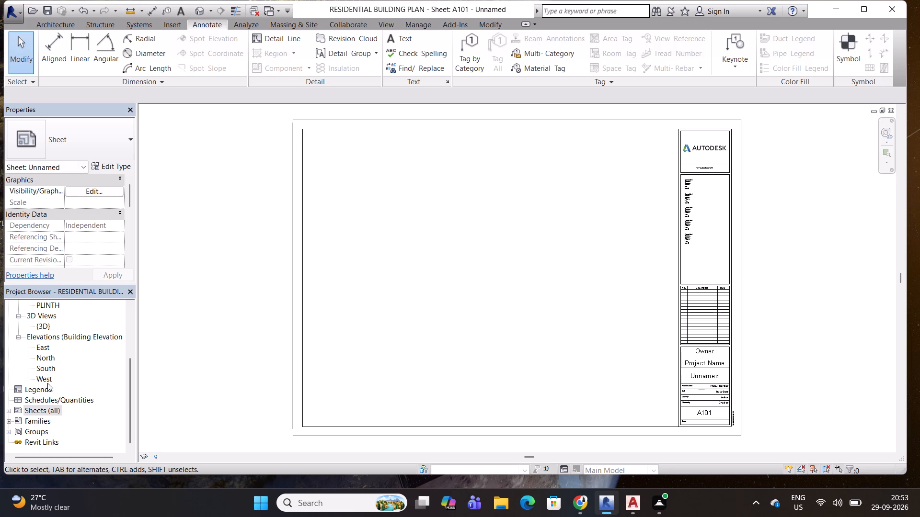
Duplicate the PLINTH floor plan view without its detailing.
scroll(43, 320, "up", 3)
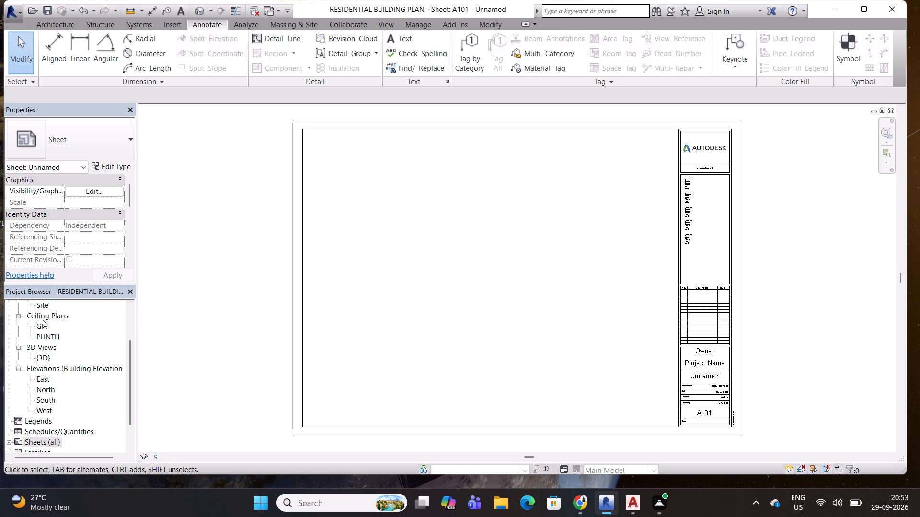
scroll(43, 320, "up", 3)
left_click(44, 315)
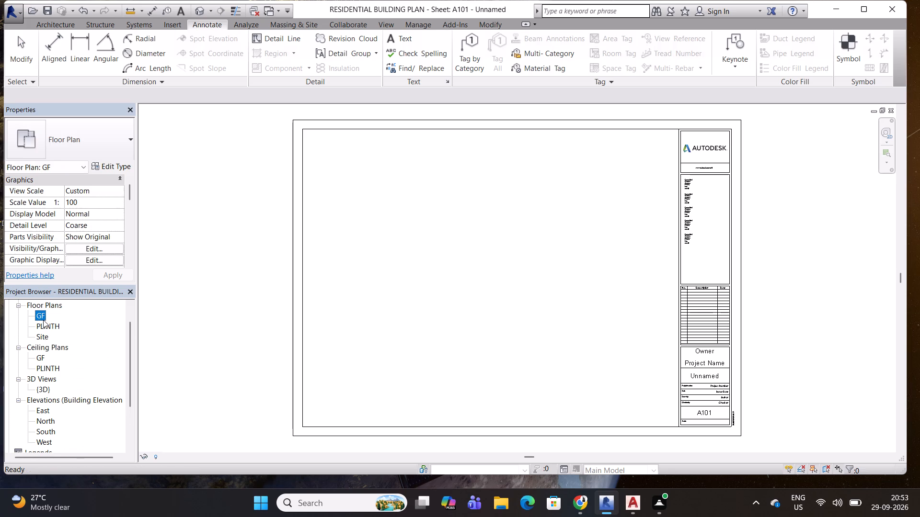
left_click(44, 327)
left_click(44, 327)
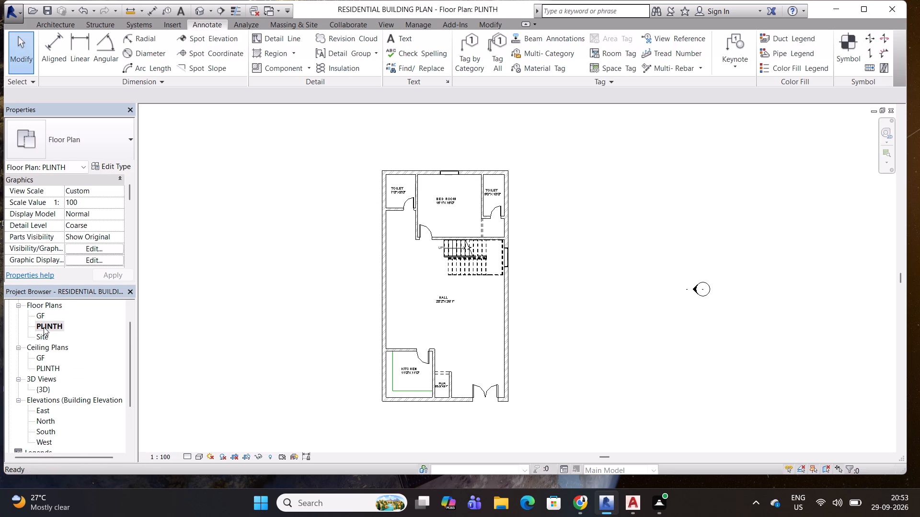
right_click(44, 327)
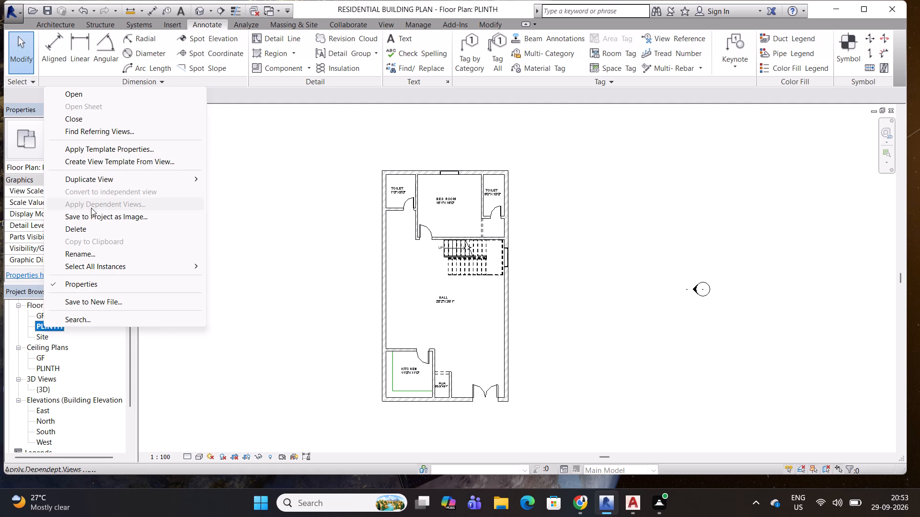
left_click(92, 180)
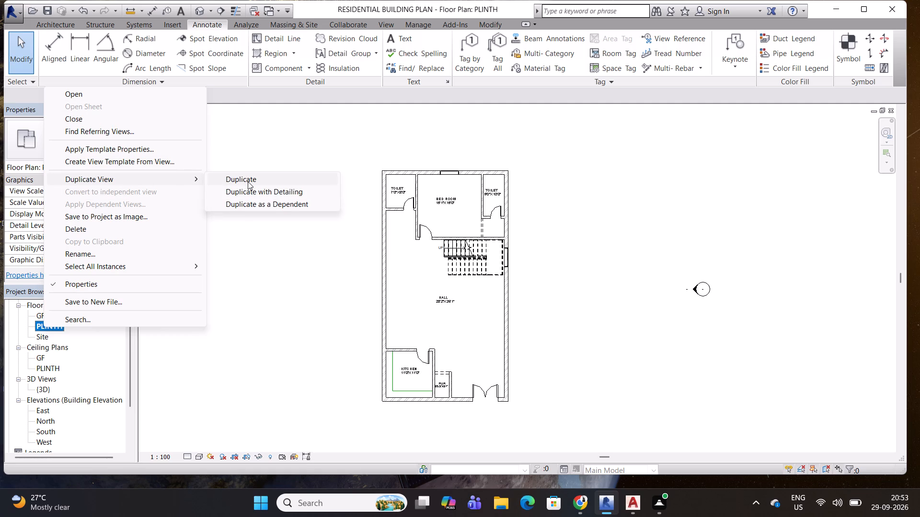
left_click(248, 181)
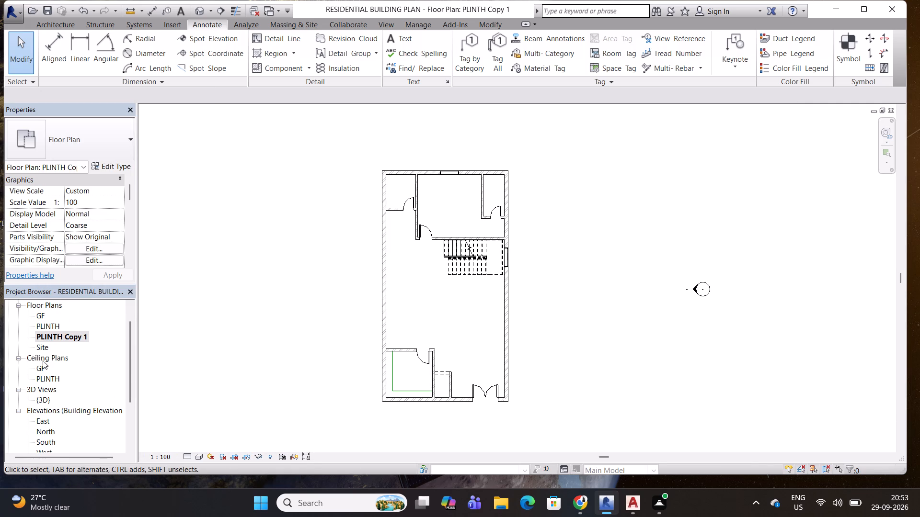
Open the A101 sheet from the project's list of sheets.
scroll(68, 355, "down", 4)
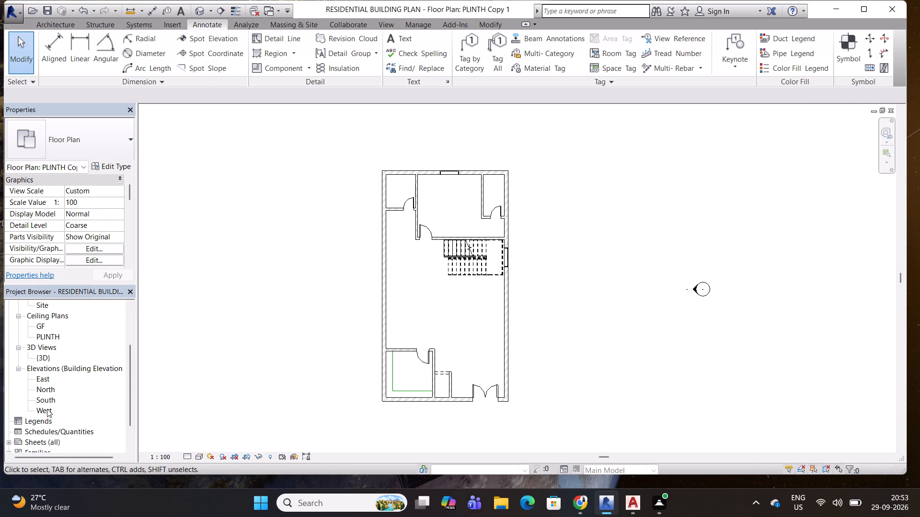
scroll(32, 427, "down", 3)
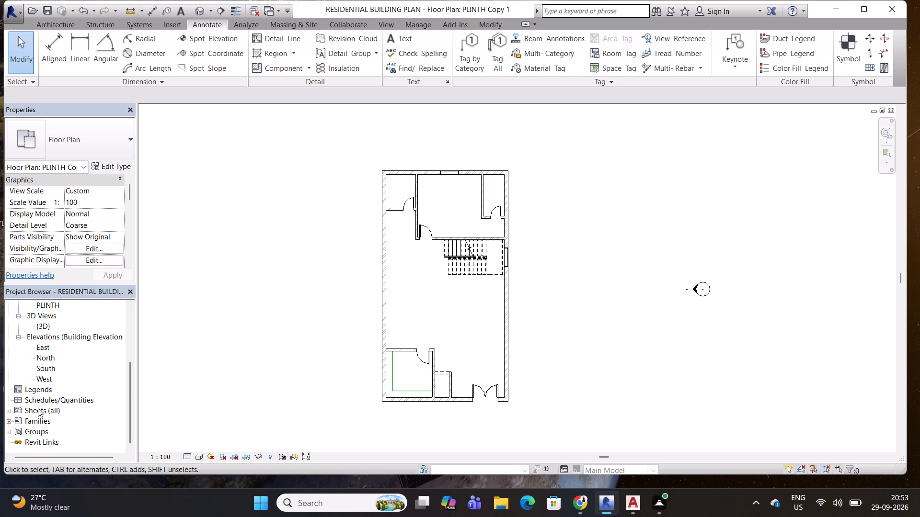
double_click(33, 411)
left_click(39, 426)
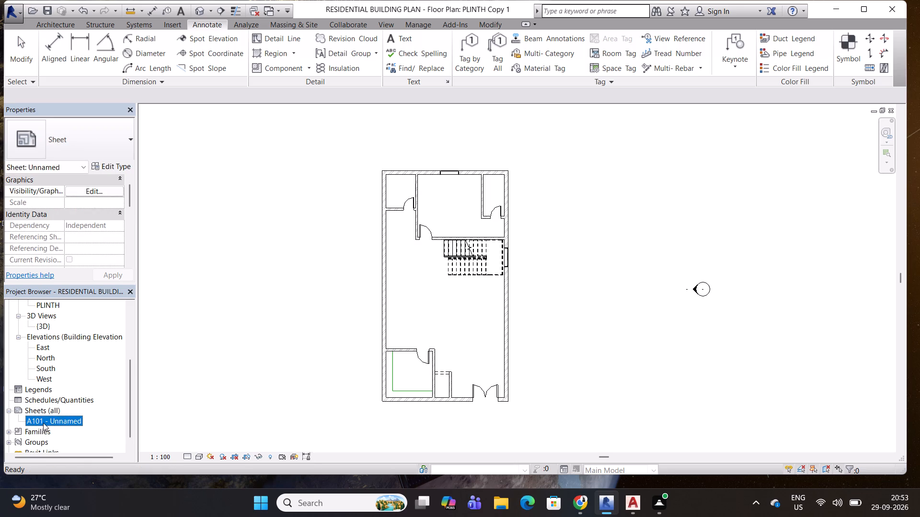
double_click(45, 417)
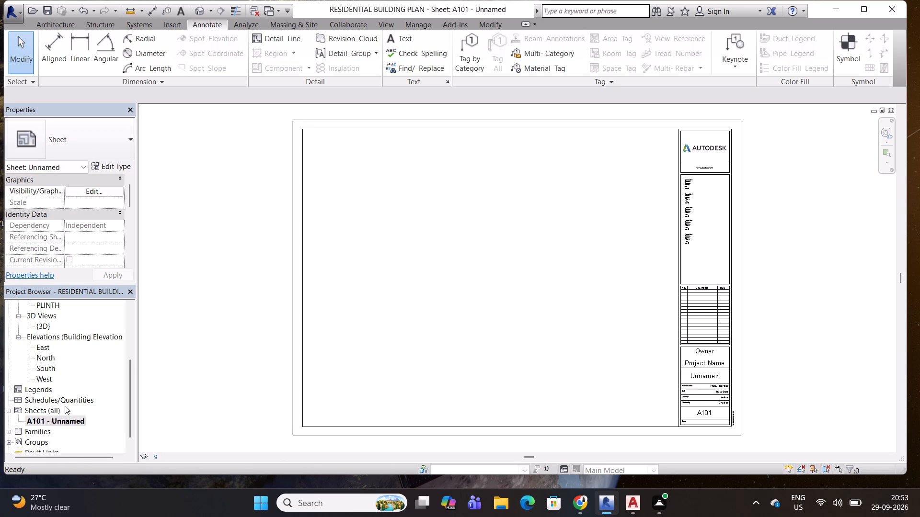
scroll(81, 377, "up", 1)
scroll(81, 377, "down", 1)
Place the PLINTH Copy 1 floor plan view on the A101 sheet, within the titleblock's drawing area.
scroll(81, 377, "down", 1)
scroll(81, 377, "up", 4)
scroll(59, 327, "up", 2)
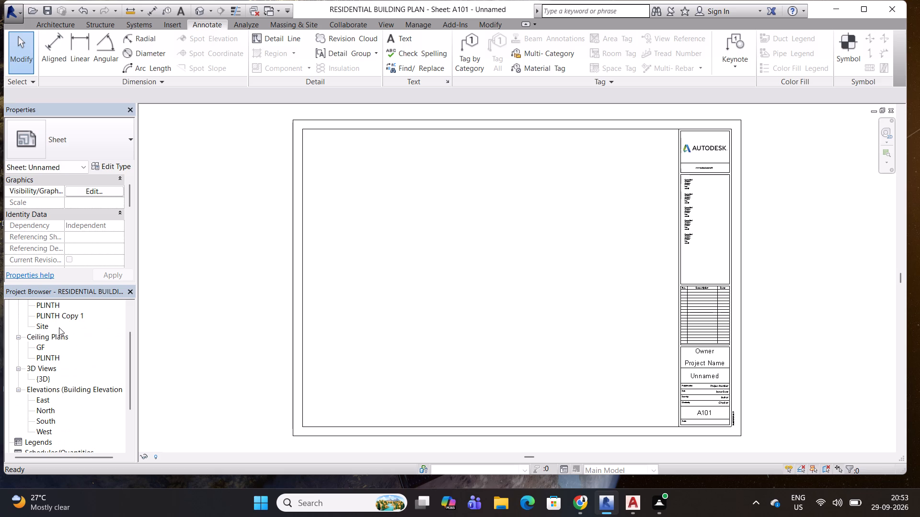
left_click_drag(55, 315, 435, 300)
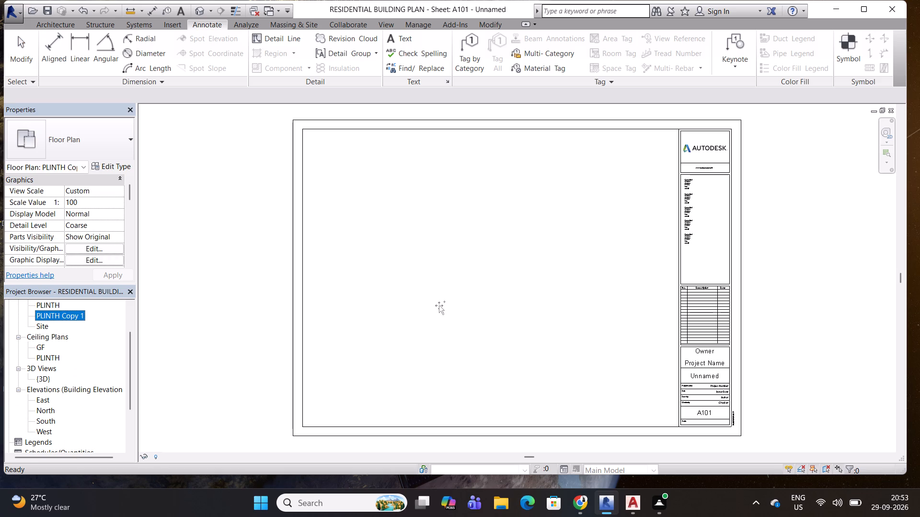
left_click_drag(435, 300, 436, 300)
left_click(453, 300)
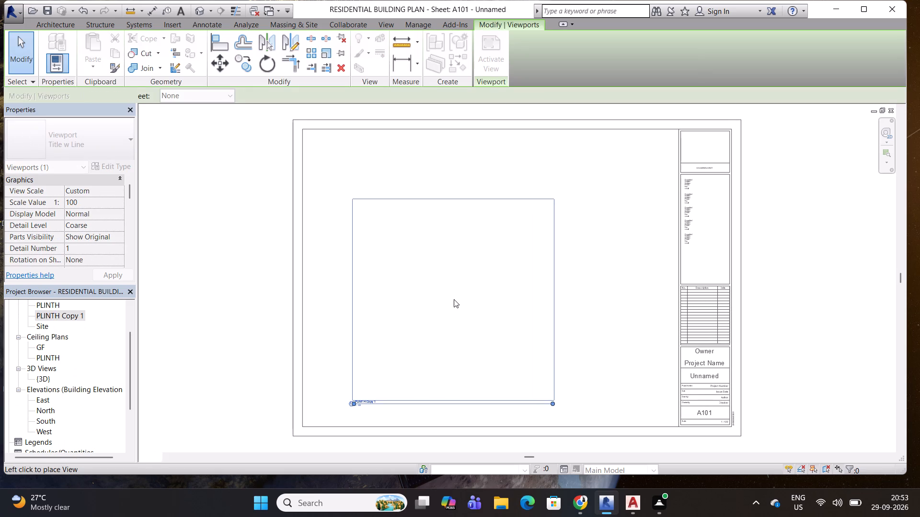
middle_click_drag(472, 294, 444, 299)
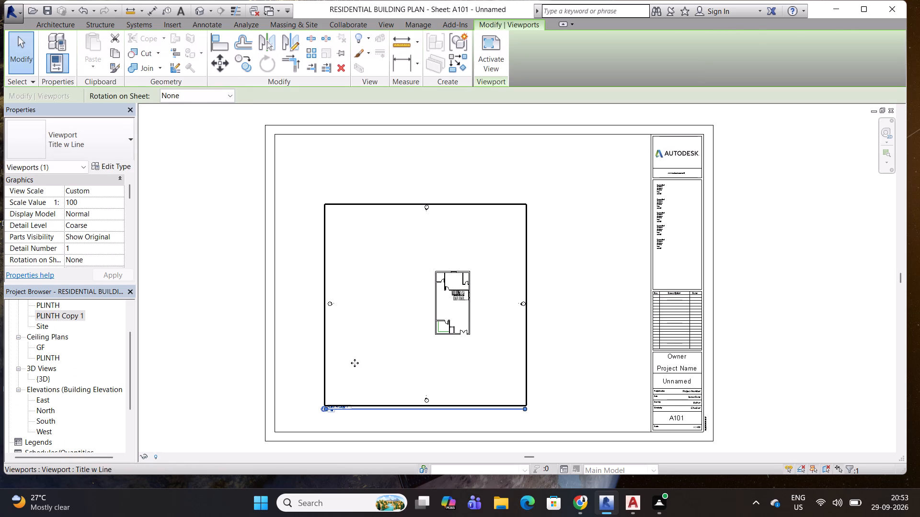
key("Escape")
key("Escape")
key("Escape")
Activate the PLINTH Copy 1 viewport on the sheet for editing.
left_click(442, 287)
scroll(379, 342, "down", 1)
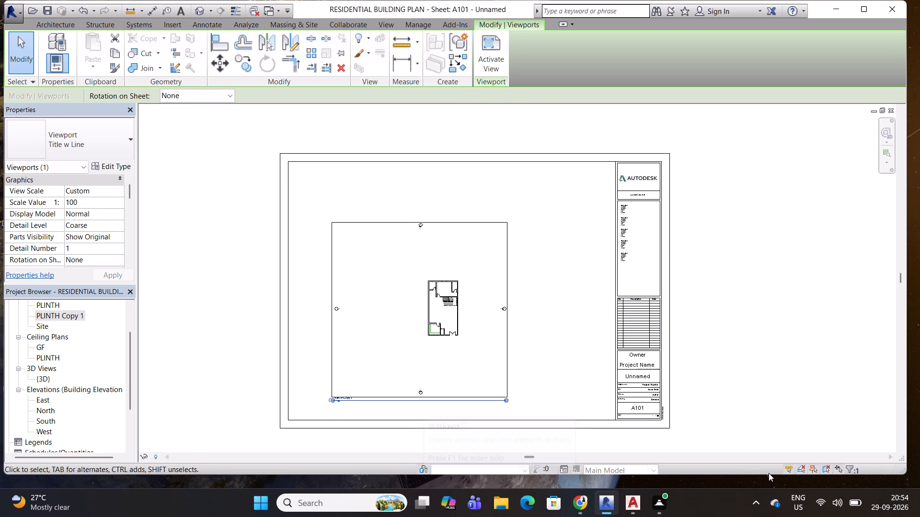
left_click(856, 471)
key("Escape")
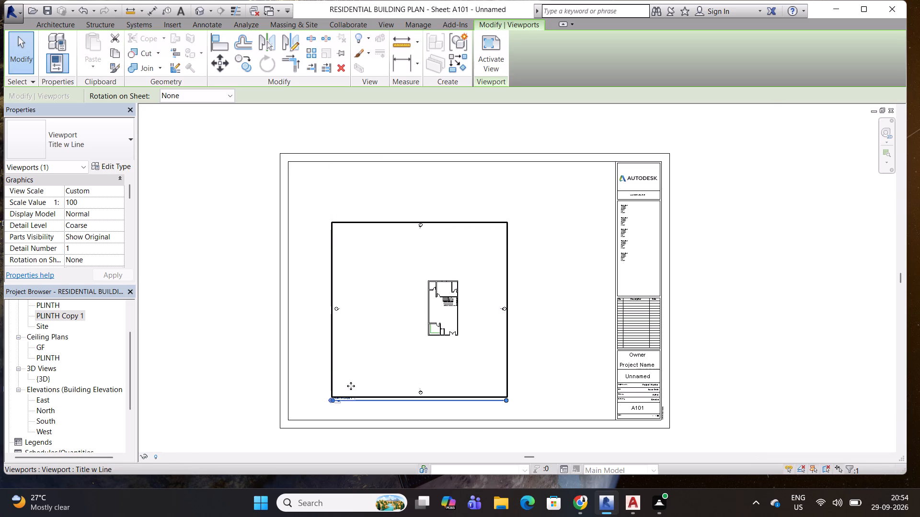
scroll(344, 395, "up", 10)
left_click(335, 398)
double_click(339, 400)
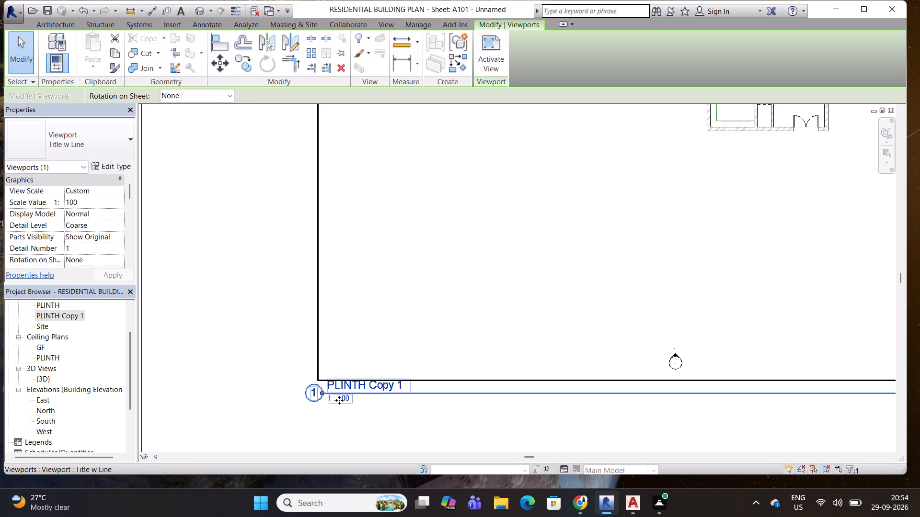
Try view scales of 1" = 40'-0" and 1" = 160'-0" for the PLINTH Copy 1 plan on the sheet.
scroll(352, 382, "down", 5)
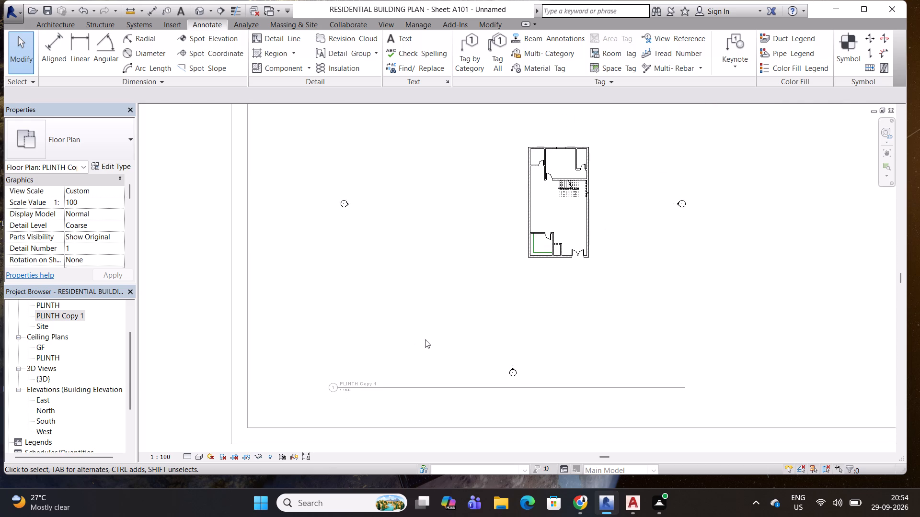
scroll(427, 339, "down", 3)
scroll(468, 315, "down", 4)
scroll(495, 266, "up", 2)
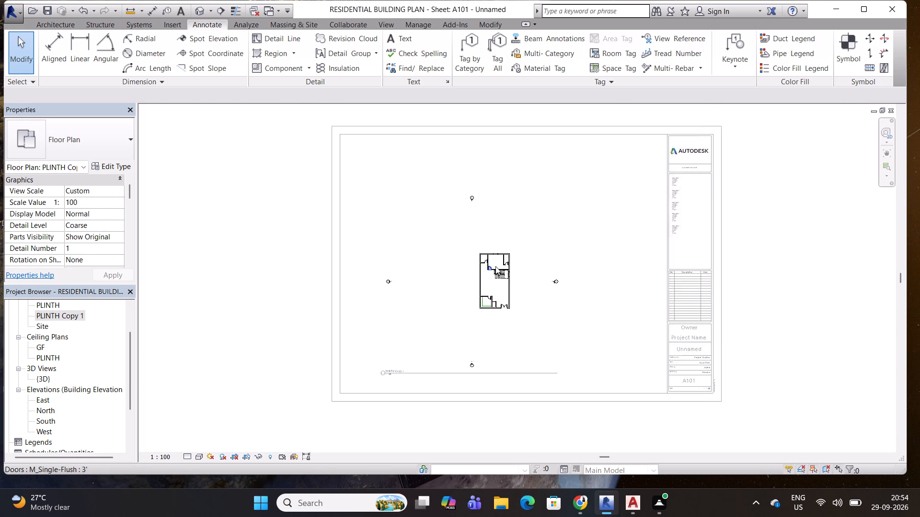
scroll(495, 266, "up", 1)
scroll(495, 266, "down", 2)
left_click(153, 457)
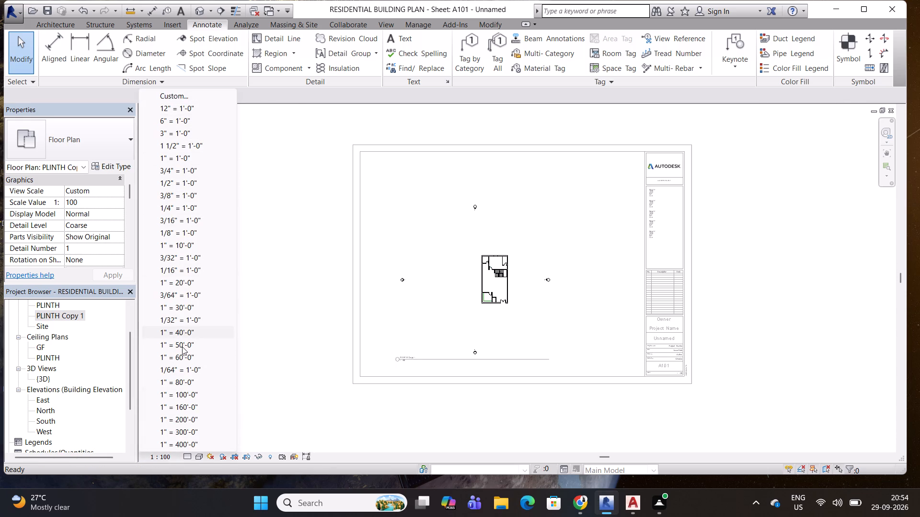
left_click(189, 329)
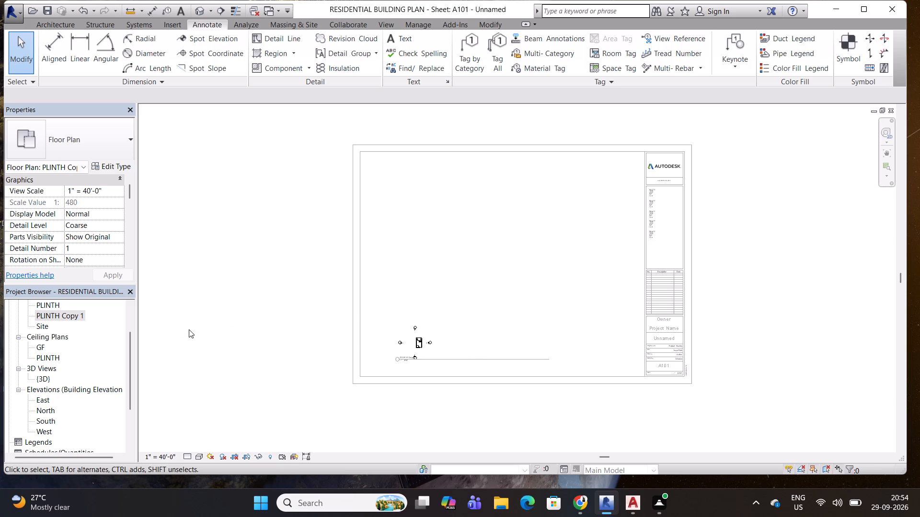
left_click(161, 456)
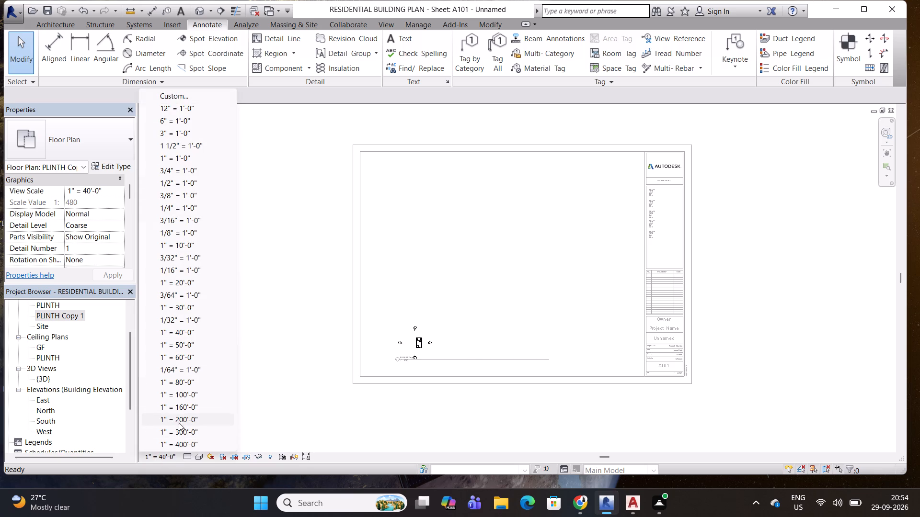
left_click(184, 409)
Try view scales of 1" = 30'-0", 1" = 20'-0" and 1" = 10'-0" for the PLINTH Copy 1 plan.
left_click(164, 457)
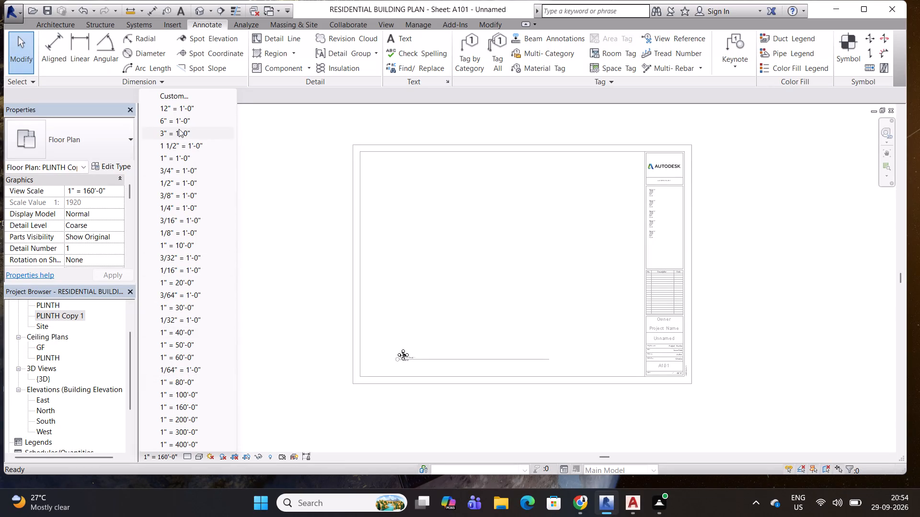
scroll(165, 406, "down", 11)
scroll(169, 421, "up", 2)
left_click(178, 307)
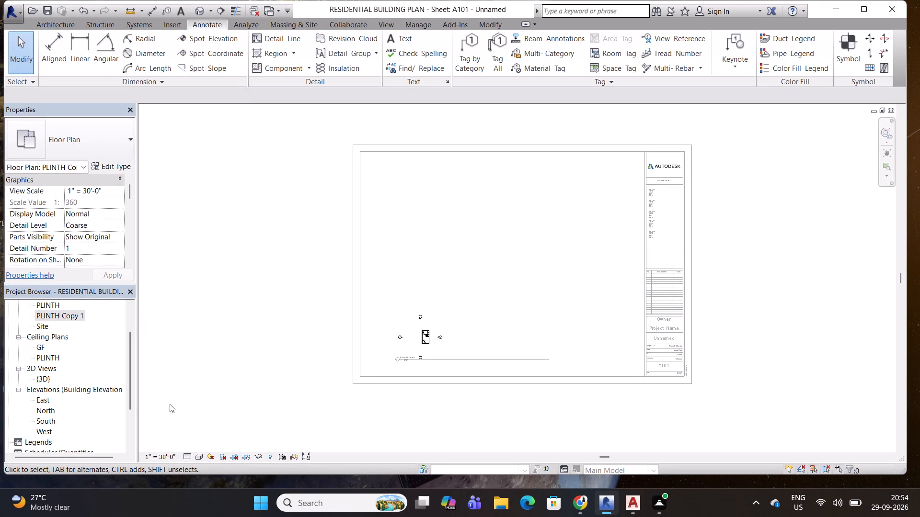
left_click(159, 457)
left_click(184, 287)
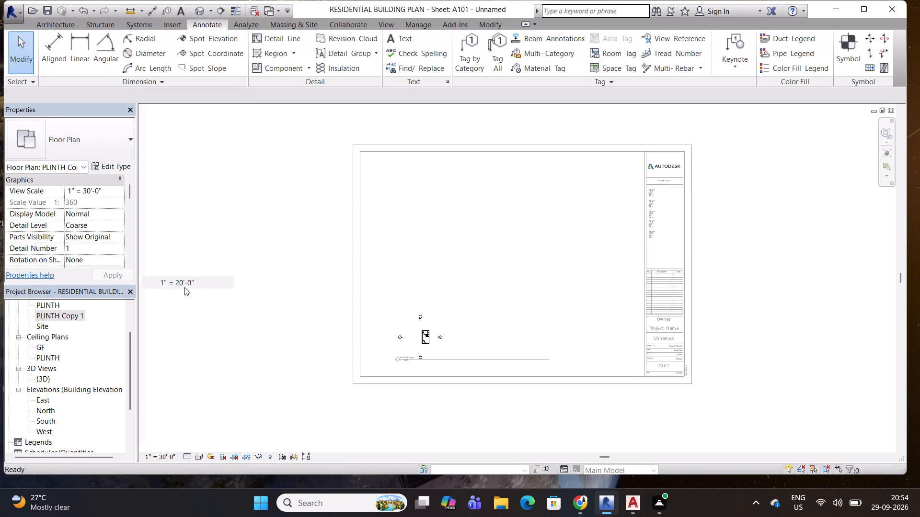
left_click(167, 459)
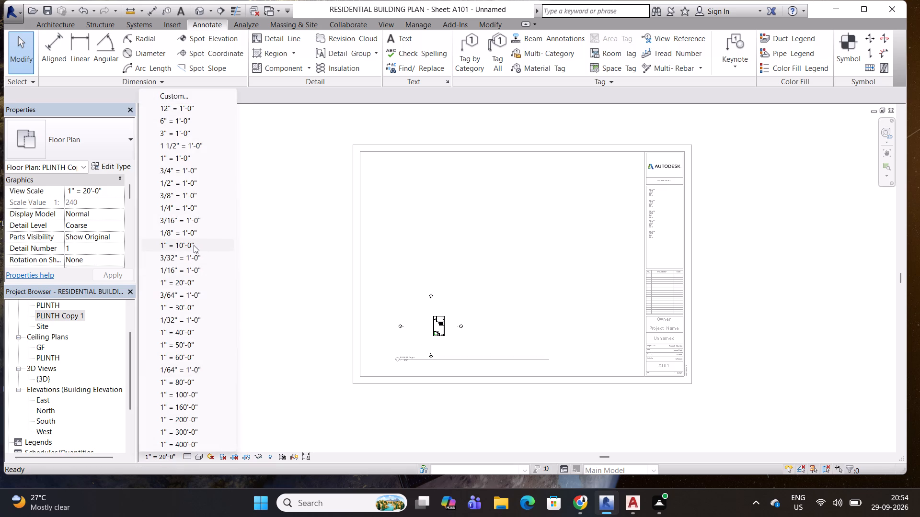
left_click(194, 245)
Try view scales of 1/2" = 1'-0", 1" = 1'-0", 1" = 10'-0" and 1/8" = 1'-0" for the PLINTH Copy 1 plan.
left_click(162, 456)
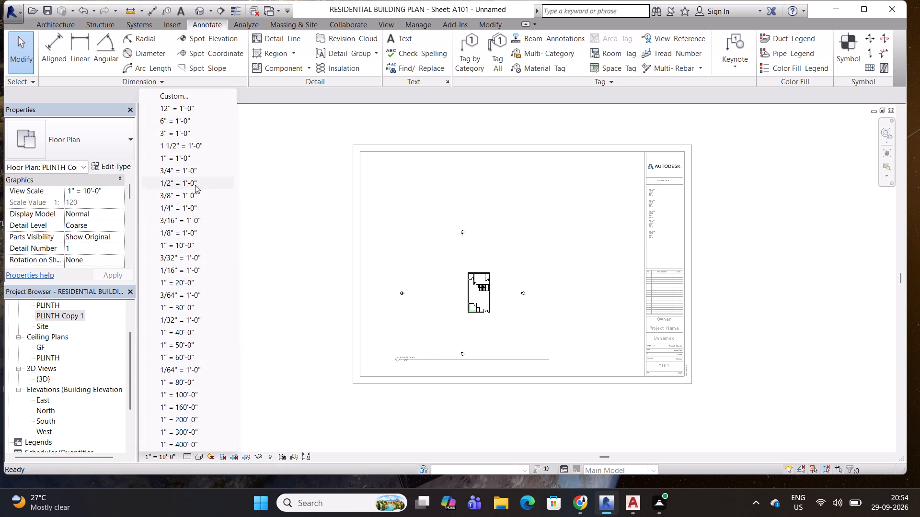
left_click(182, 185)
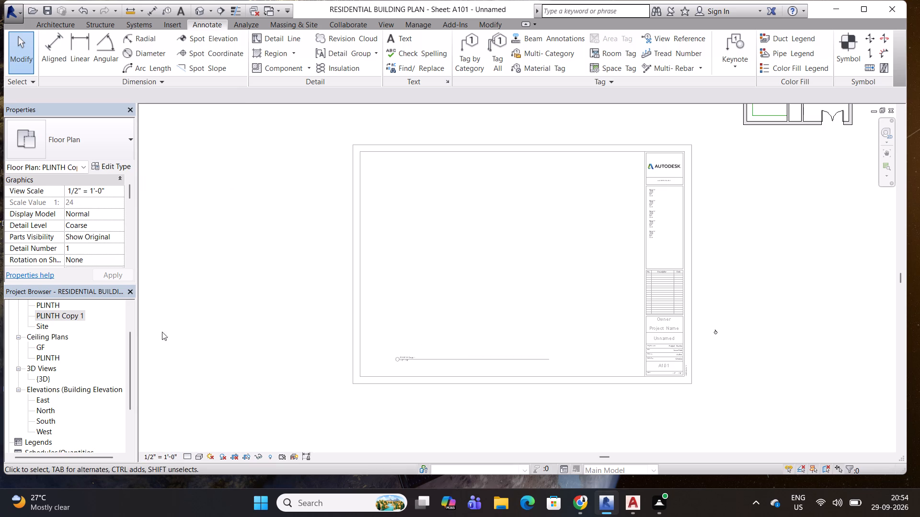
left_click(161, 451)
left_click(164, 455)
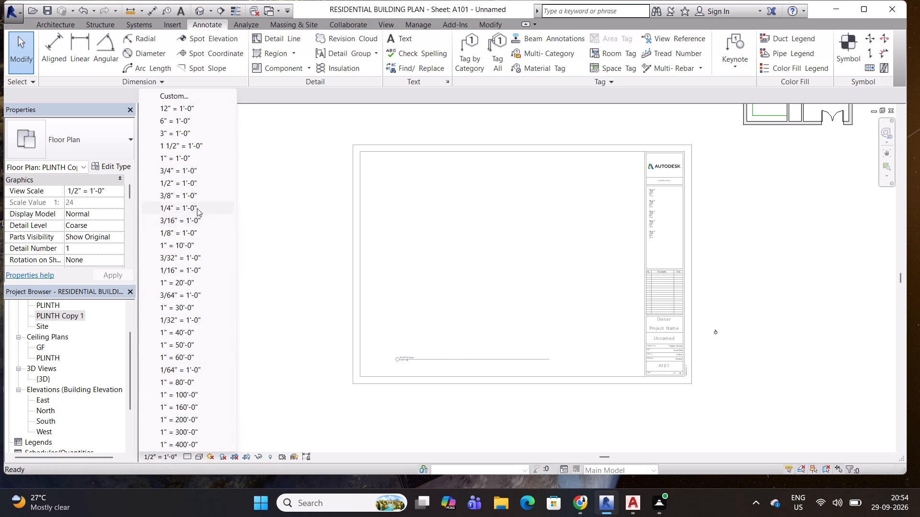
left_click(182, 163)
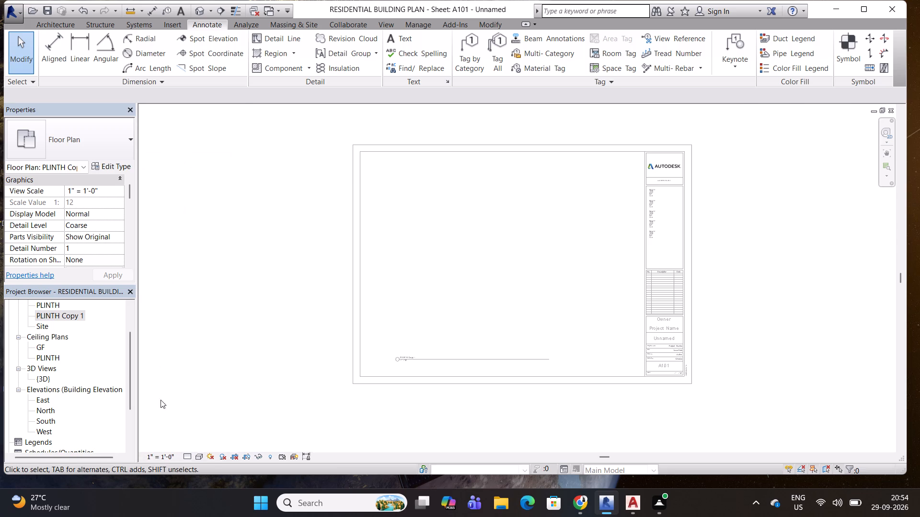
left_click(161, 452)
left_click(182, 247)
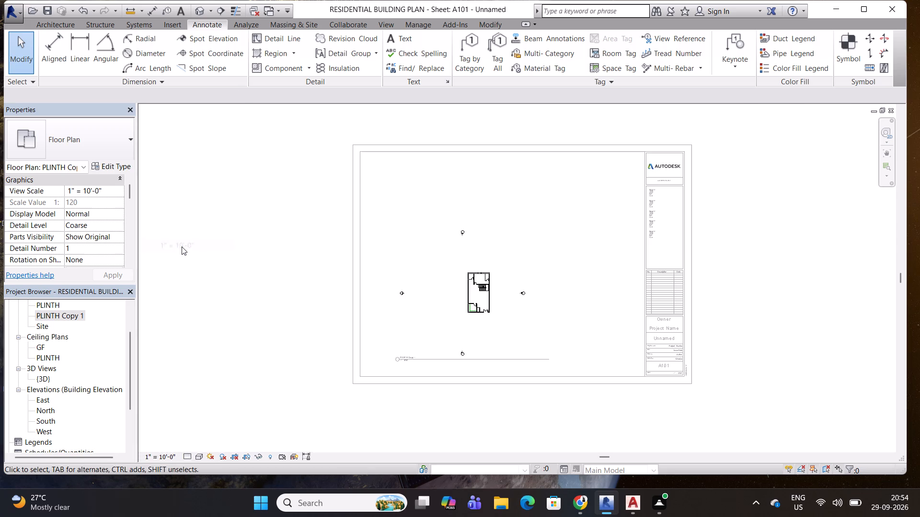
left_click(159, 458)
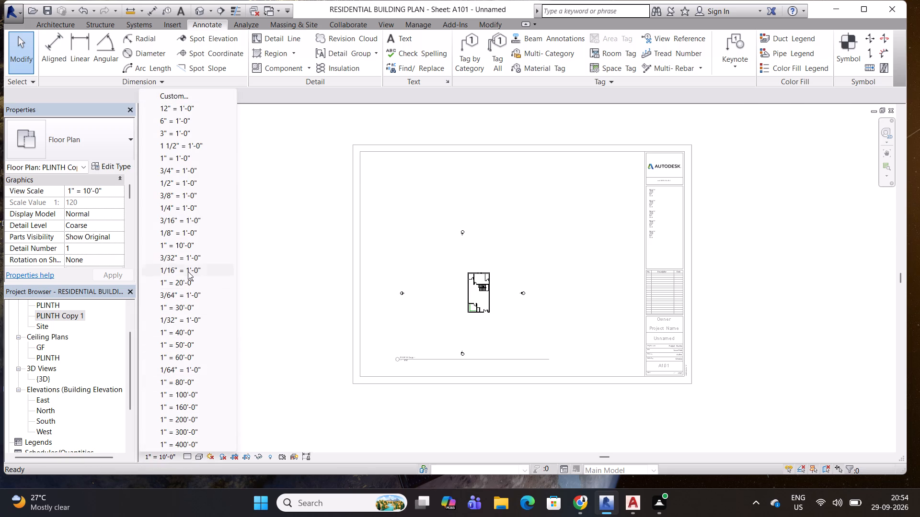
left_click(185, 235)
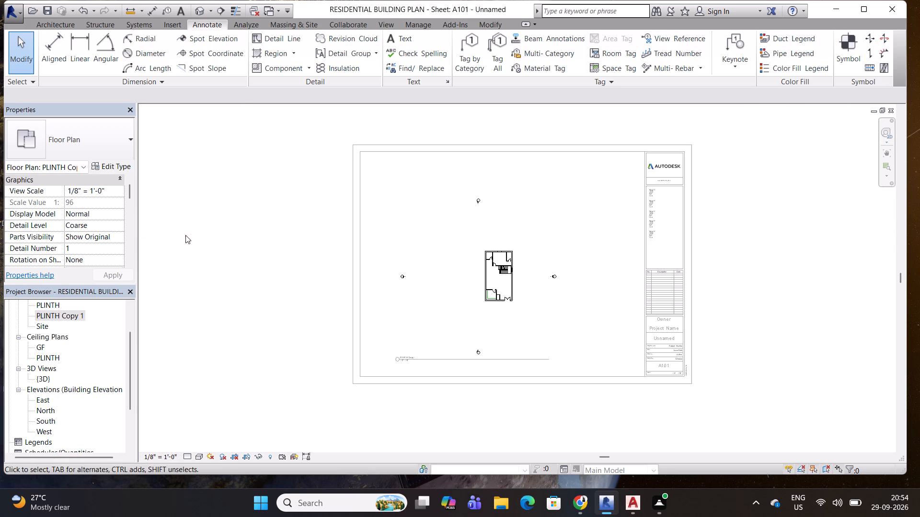
Set the PLINTH Copy 1 plan's view scale to 3/16" = 1'-0".
left_click(164, 460)
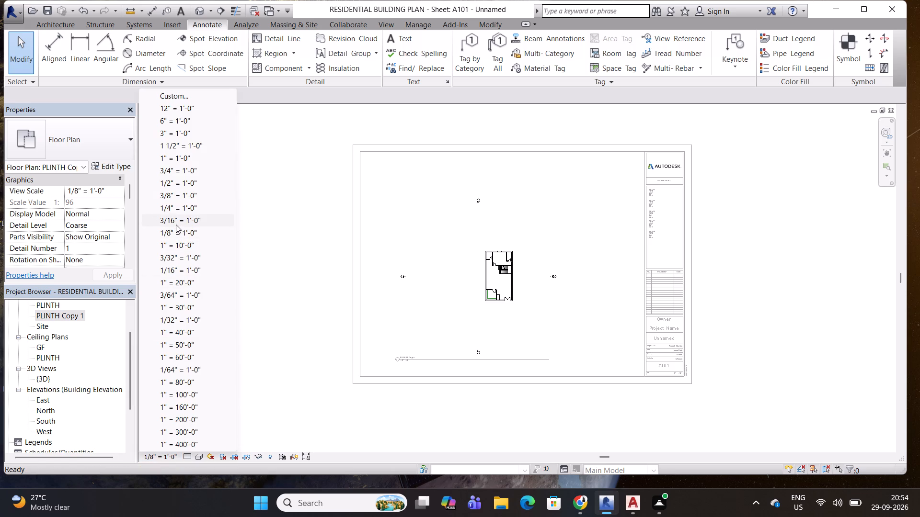
left_click(176, 225)
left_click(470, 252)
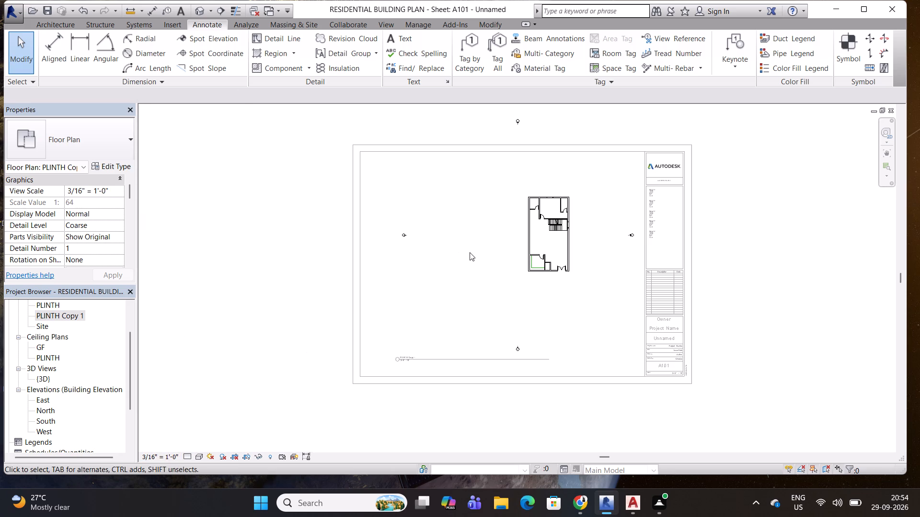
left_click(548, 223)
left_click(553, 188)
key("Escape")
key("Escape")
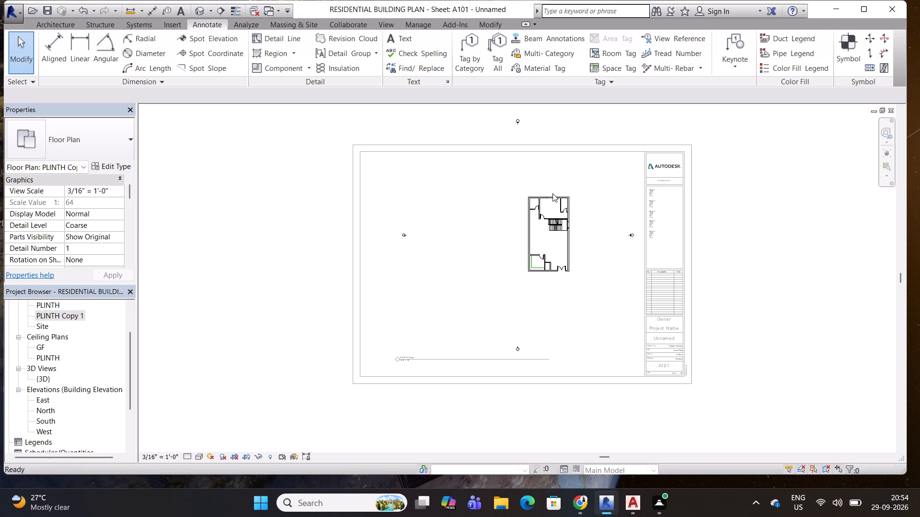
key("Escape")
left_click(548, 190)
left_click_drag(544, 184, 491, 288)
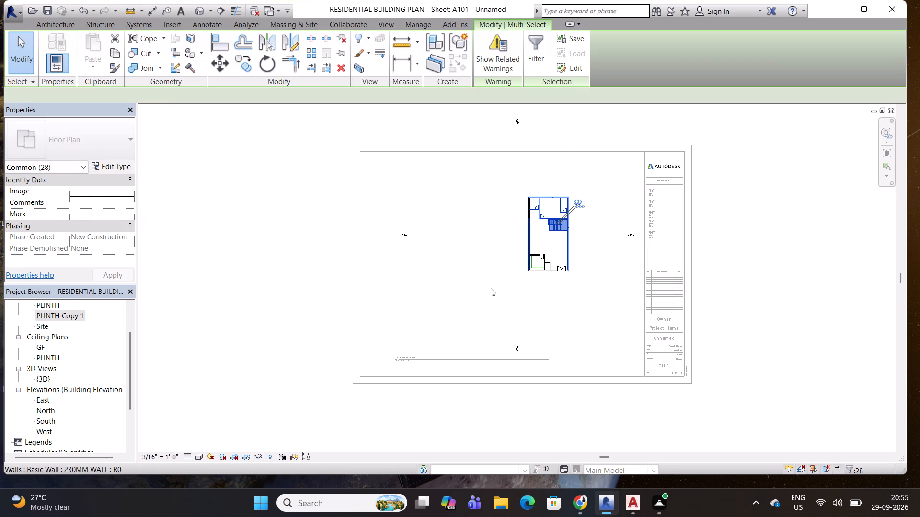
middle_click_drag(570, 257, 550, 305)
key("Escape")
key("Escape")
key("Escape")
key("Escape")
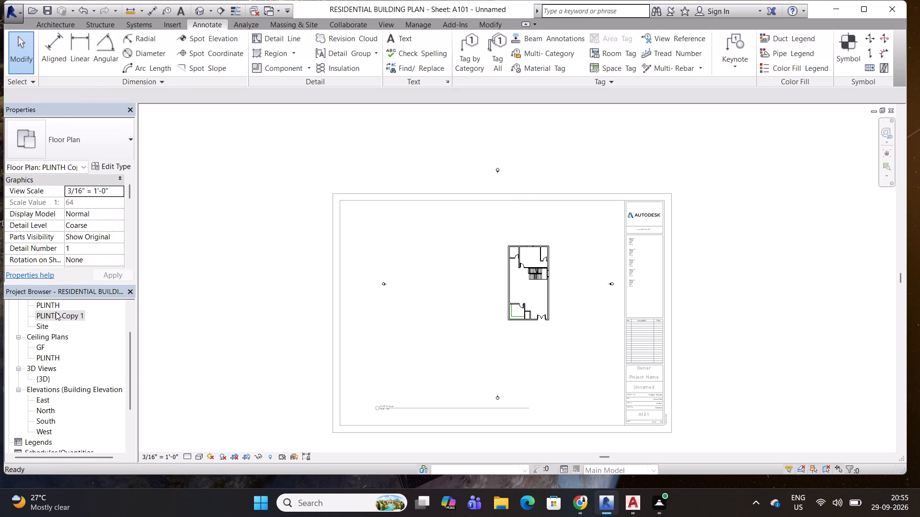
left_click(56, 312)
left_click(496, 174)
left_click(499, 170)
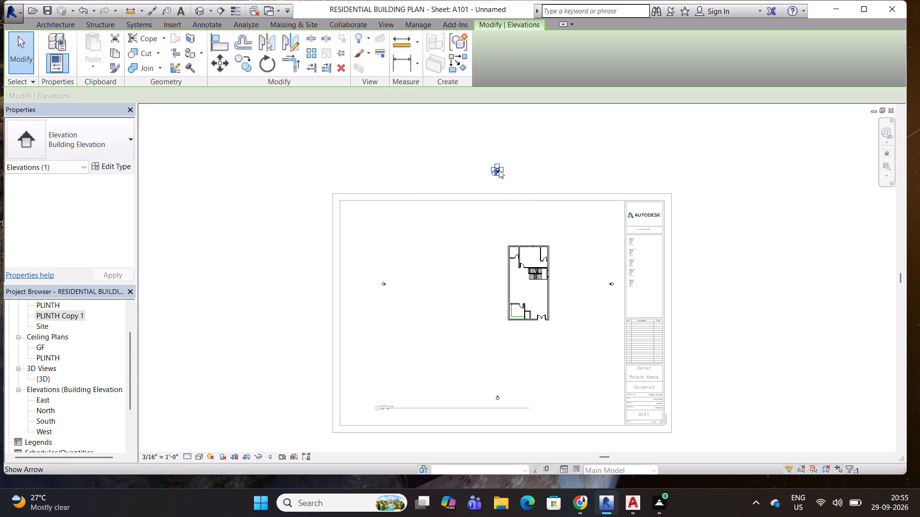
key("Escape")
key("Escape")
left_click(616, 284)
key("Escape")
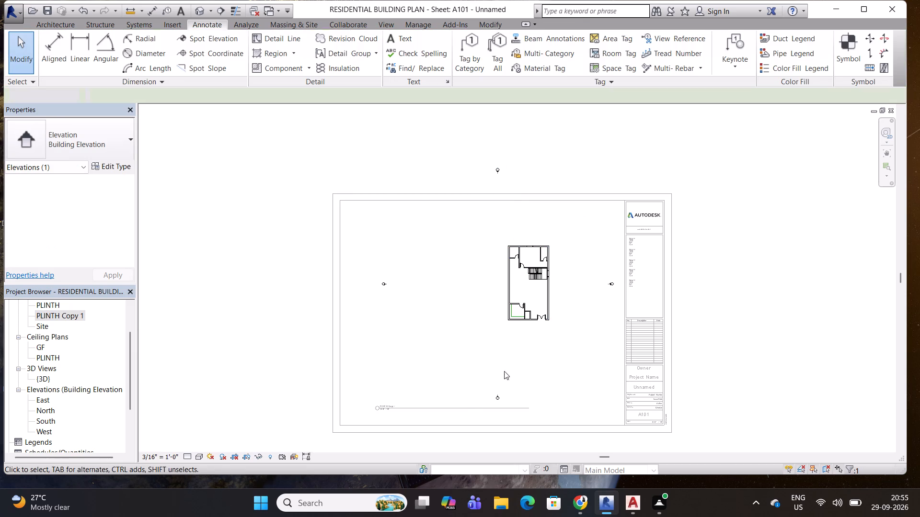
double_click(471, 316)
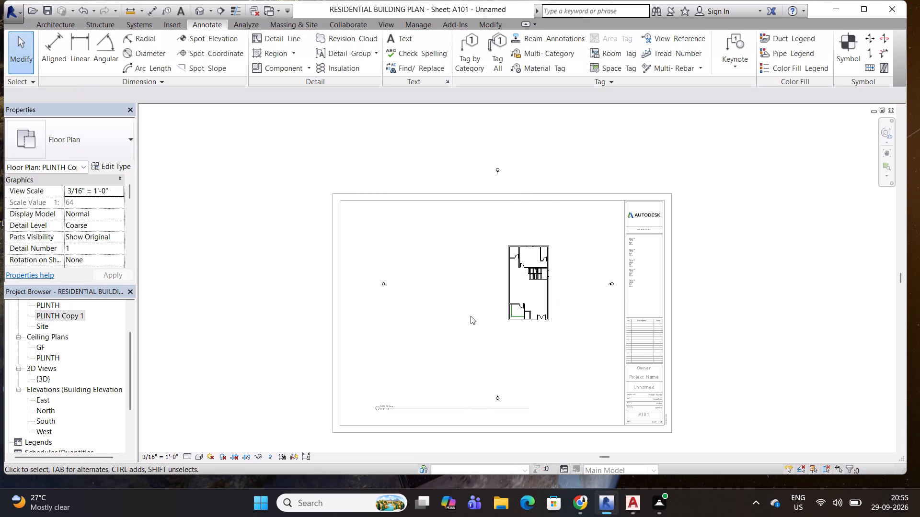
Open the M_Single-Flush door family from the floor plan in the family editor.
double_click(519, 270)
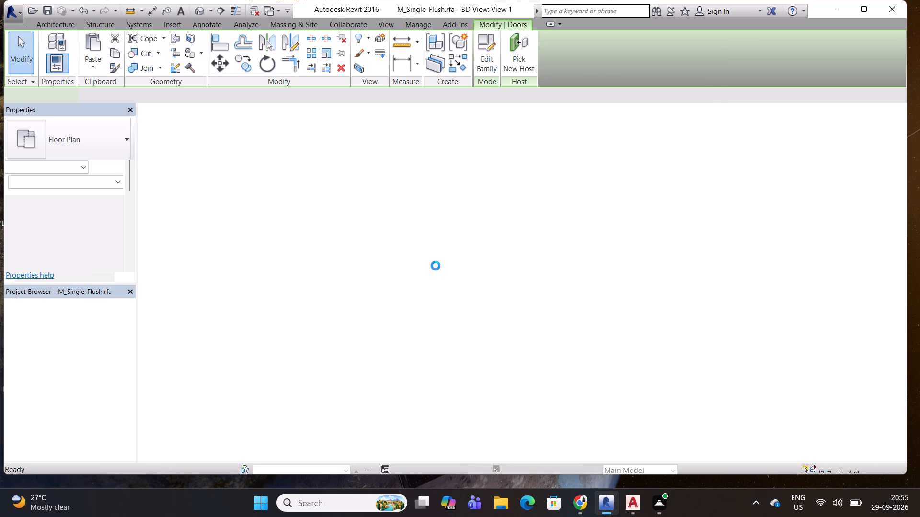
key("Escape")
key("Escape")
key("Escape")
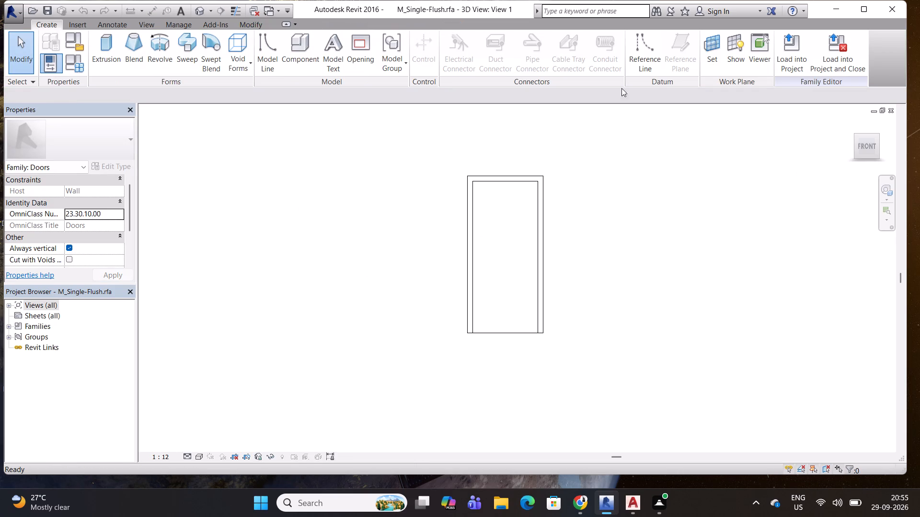
Load the M_Single-Flush door family back into the residential building project, choosing to save the project.
key("Escape")
key("Escape")
key("Escape")
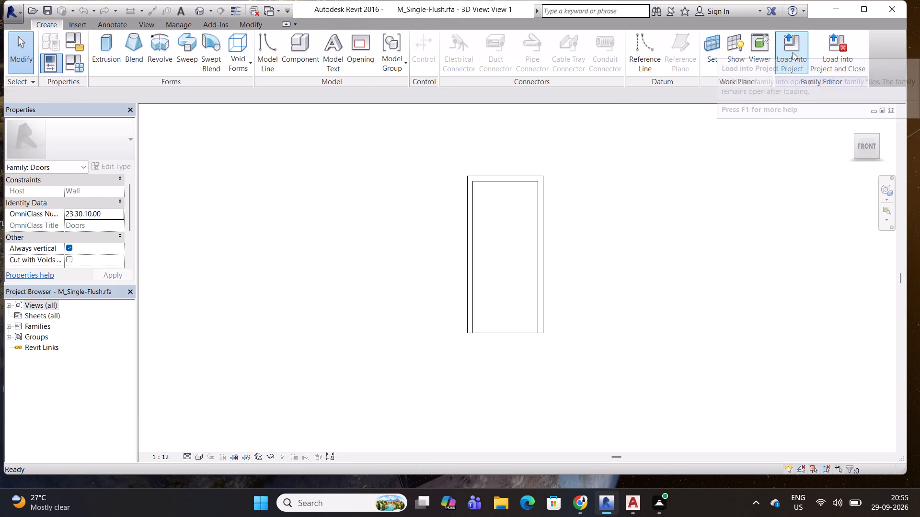
left_click(793, 52)
left_click(435, 221)
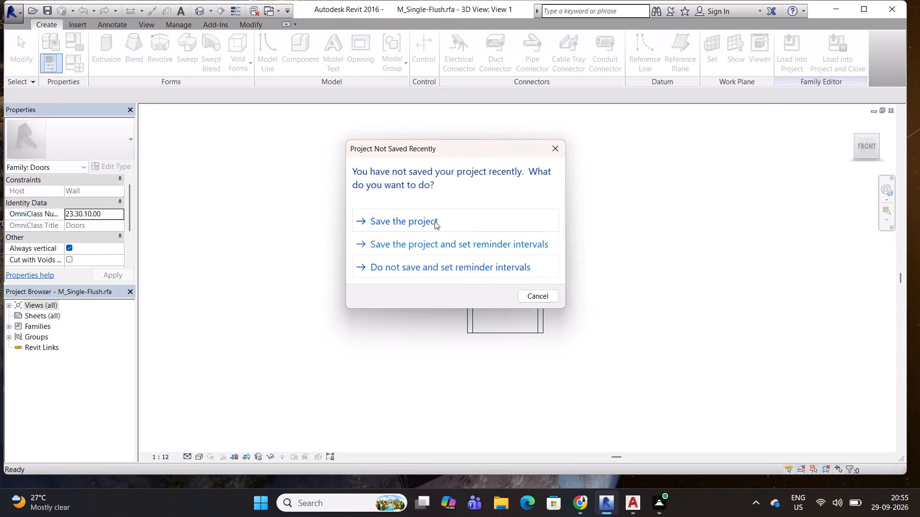
key("Escape")
key("Escape")
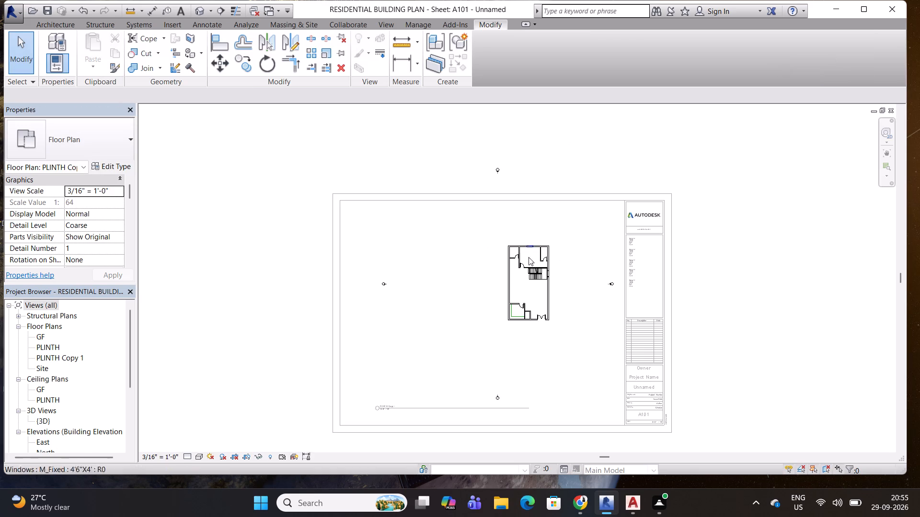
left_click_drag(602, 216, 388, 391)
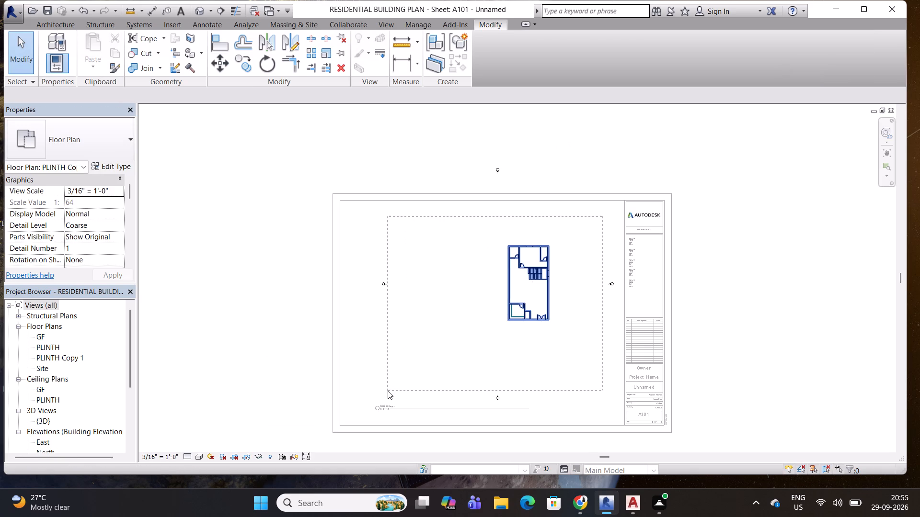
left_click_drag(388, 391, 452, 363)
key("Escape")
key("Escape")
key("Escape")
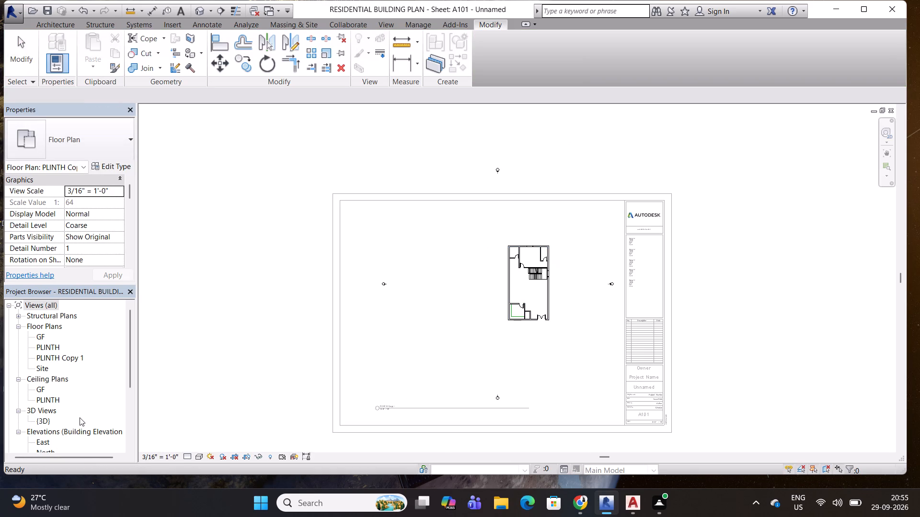
Open the PLINTH Copy 1 floor plan placed on sheet A101 and examine its rooms and stair.
scroll(80, 417, "down", 12)
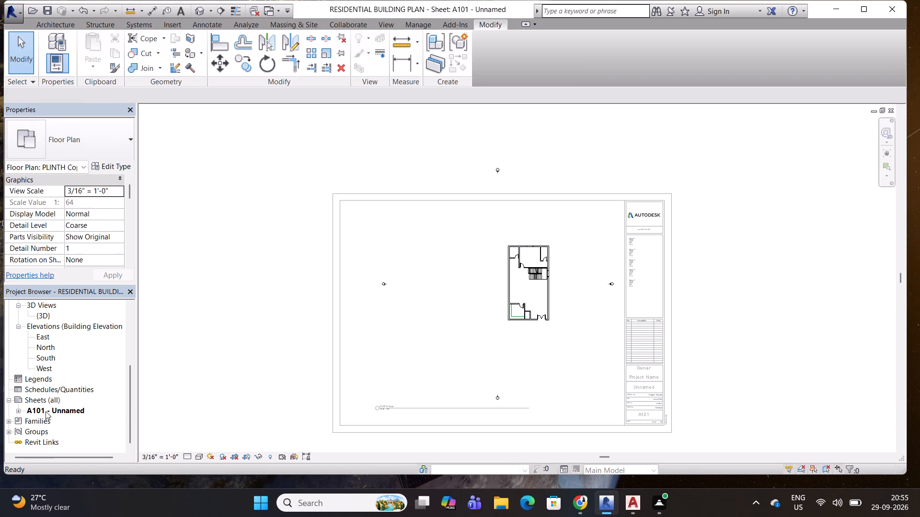
double_click(37, 408)
double_click(37, 408)
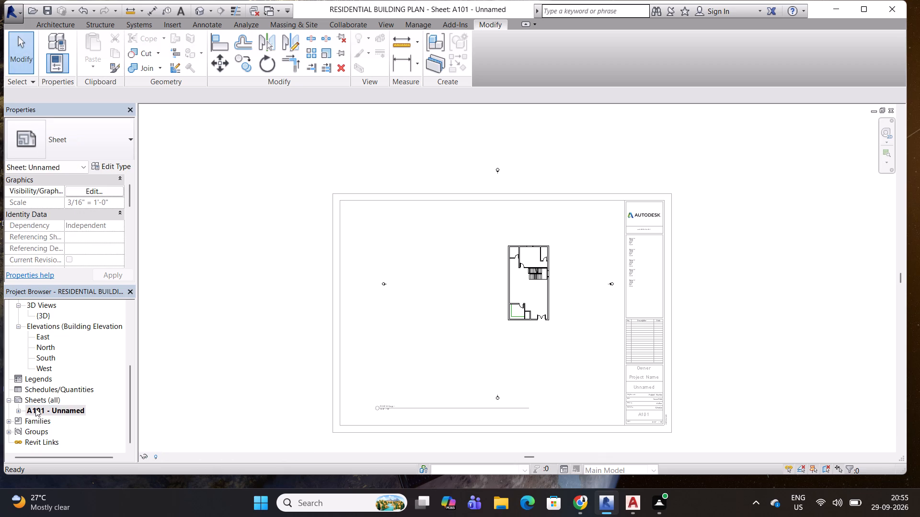
left_click(35, 408)
left_click(20, 412)
double_click(57, 423)
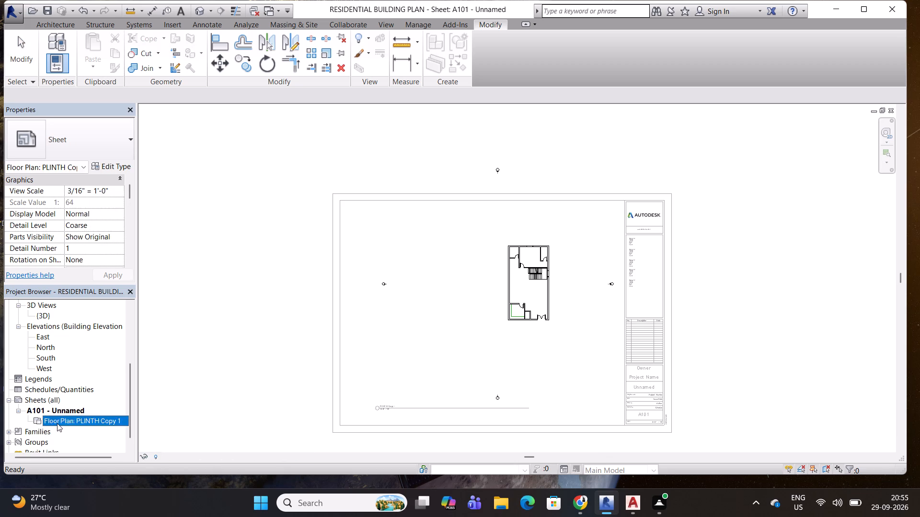
scroll(475, 223, "down", 4)
scroll(447, 277, "down", 5)
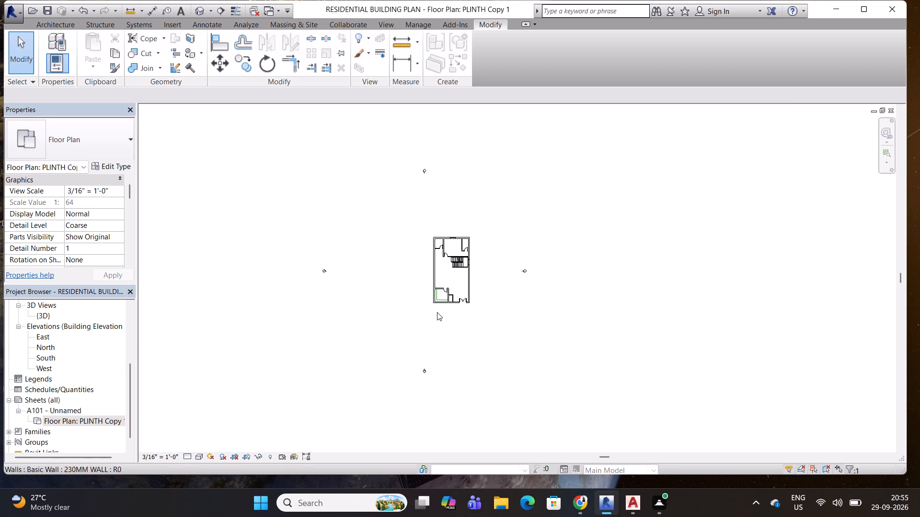
scroll(437, 314, "down", 7)
scroll(436, 293, "up", 13)
scroll(462, 264, "up", 4)
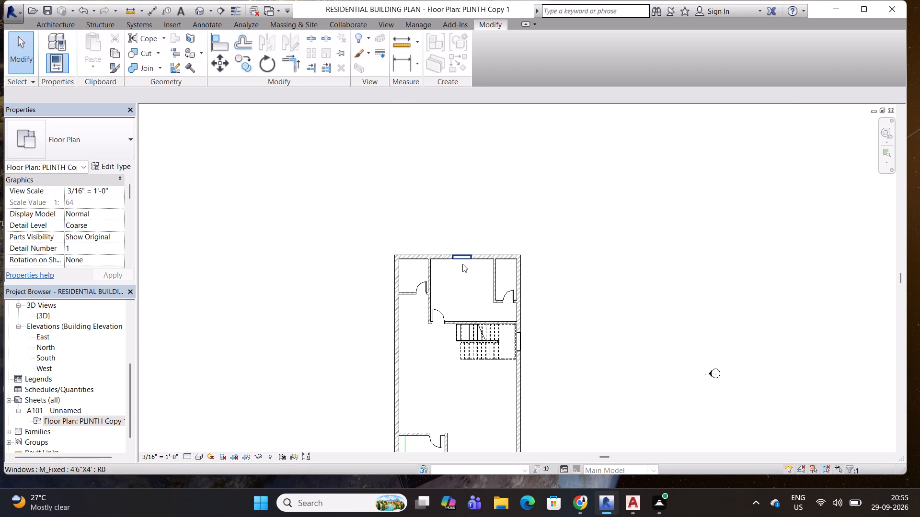
scroll(462, 264, "up", 1)
scroll(52, 356, "up", 5)
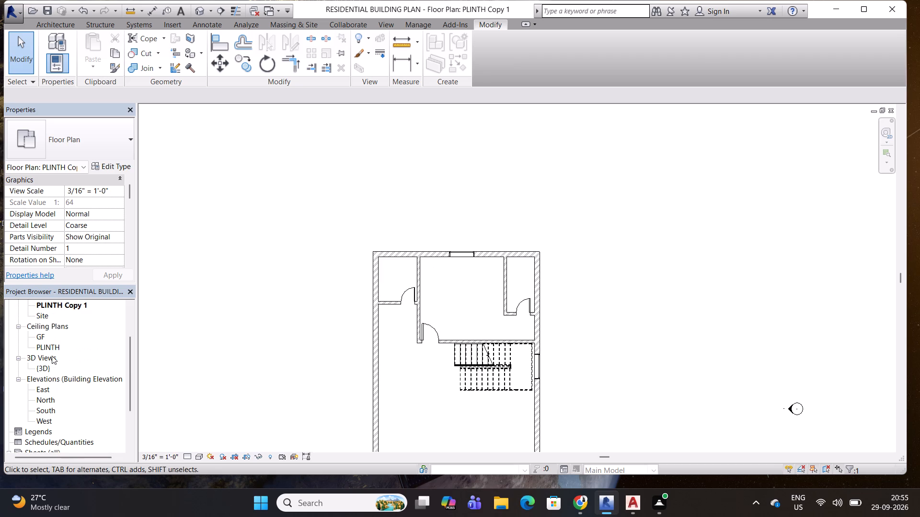
Delete the PLINTH Copy 1 floor plan view from the project.
scroll(236, 296, "down", 6)
middle_click_drag(346, 354, 421, 295)
scroll(77, 348, "up", 1)
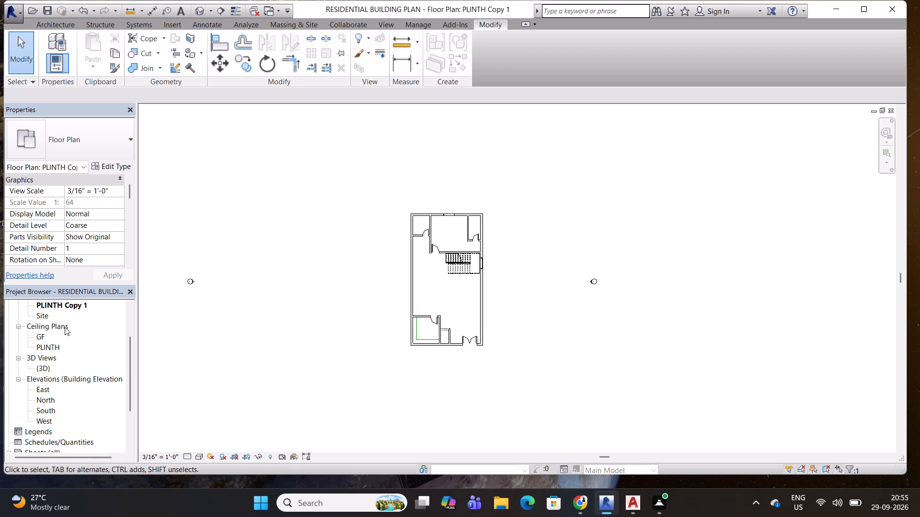
right_click(56, 317)
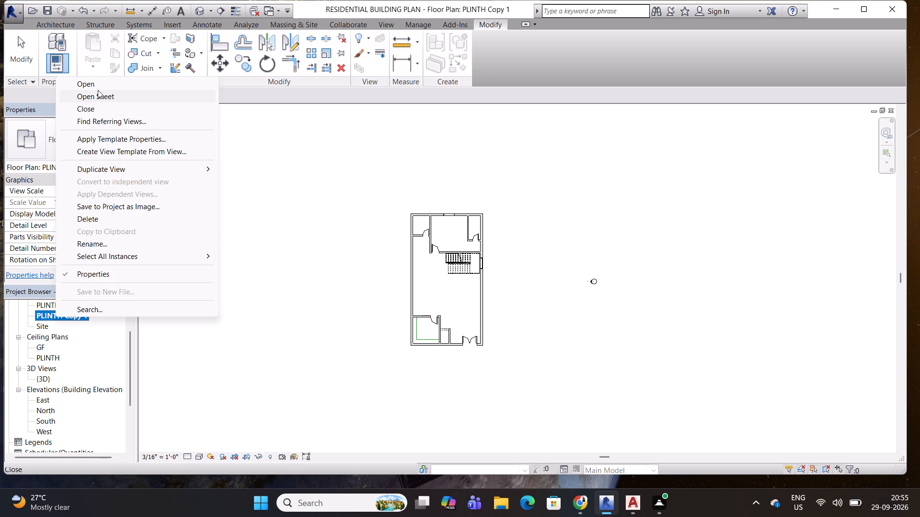
left_click(96, 221)
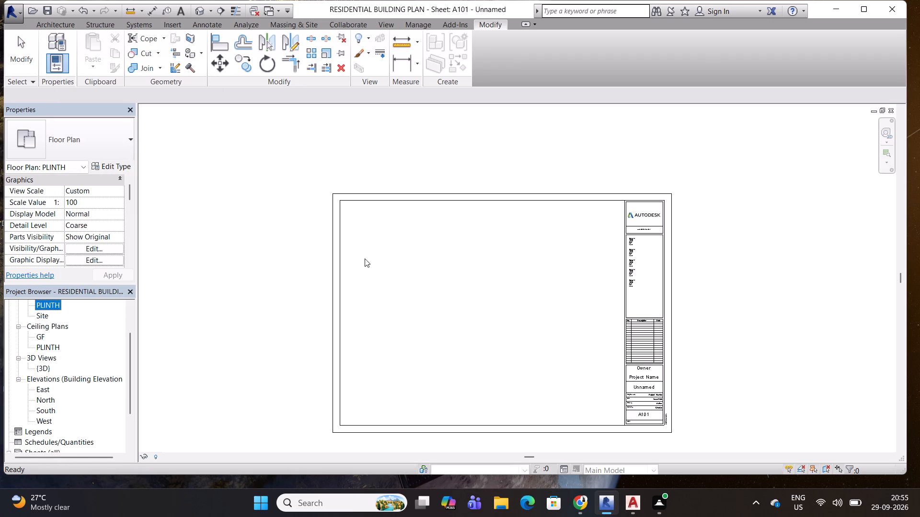
Open the original PLINTH floor plan view from the A101 sheet.
scroll(412, 277, "down", 2)
scroll(49, 409, "down", 2)
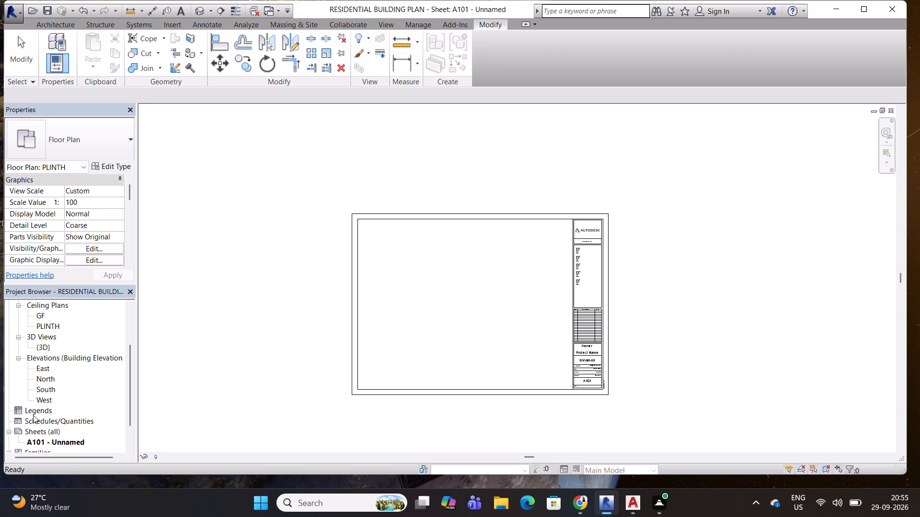
scroll(54, 400, "down", 2)
left_click(45, 417)
scroll(57, 390, "up", 3)
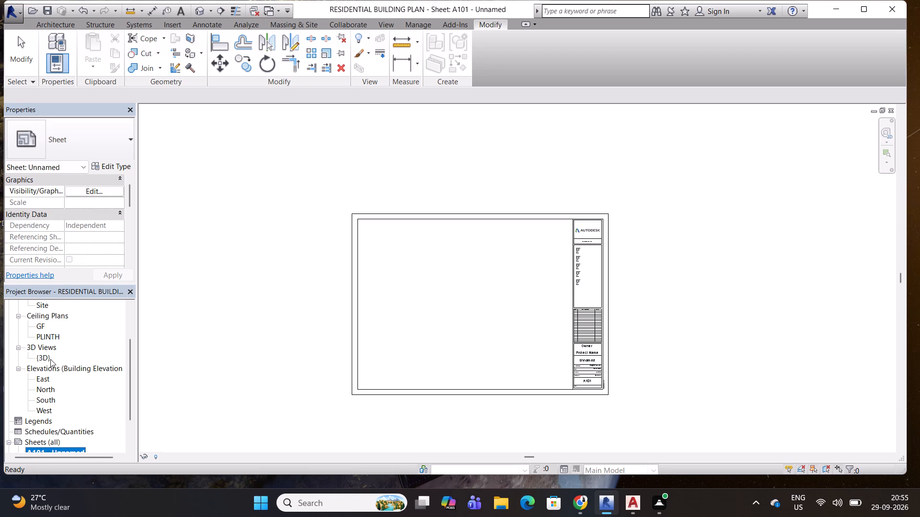
scroll(41, 334, "up", 3)
double_click(46, 327)
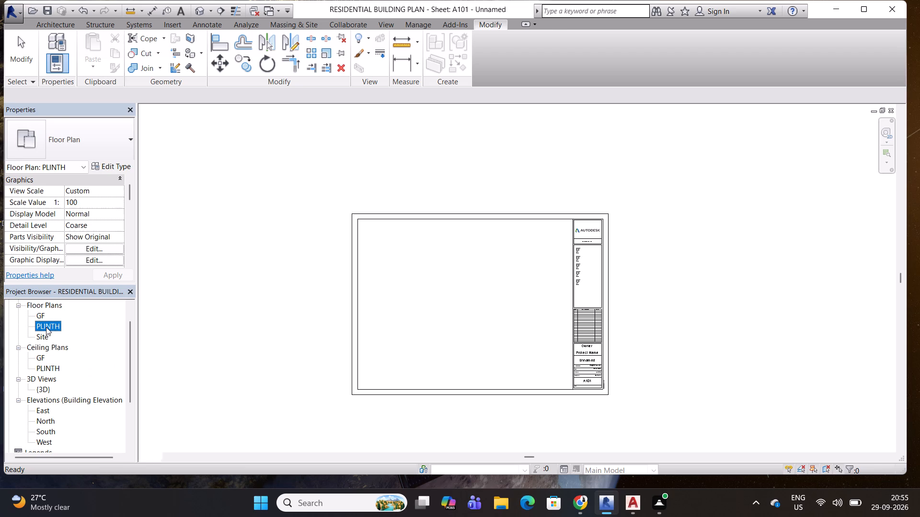
middle_click_drag(461, 295, 460, 307)
key("Escape")
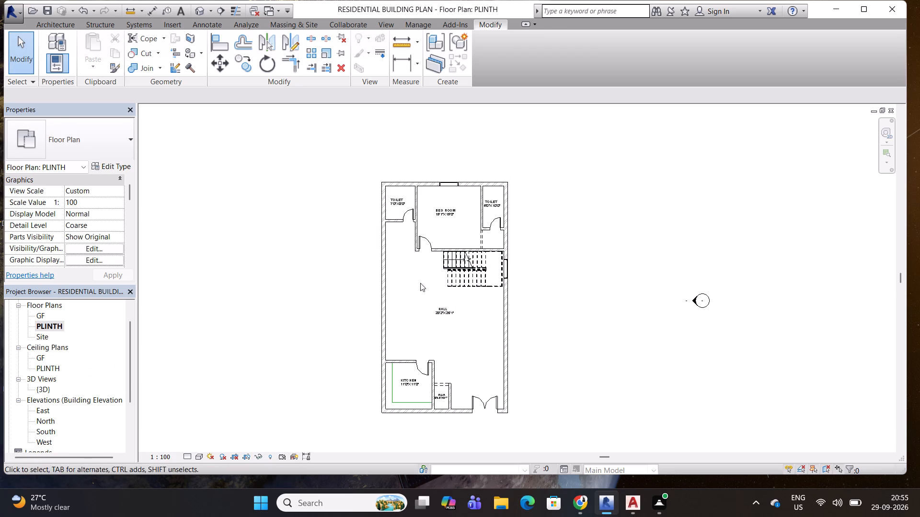
key("Escape")
left_click(416, 273)
Save the residential building project with the PLINTH floor plan open.
middle_click_drag(622, 319, 644, 321)
scroll(510, 372, "up", 2)
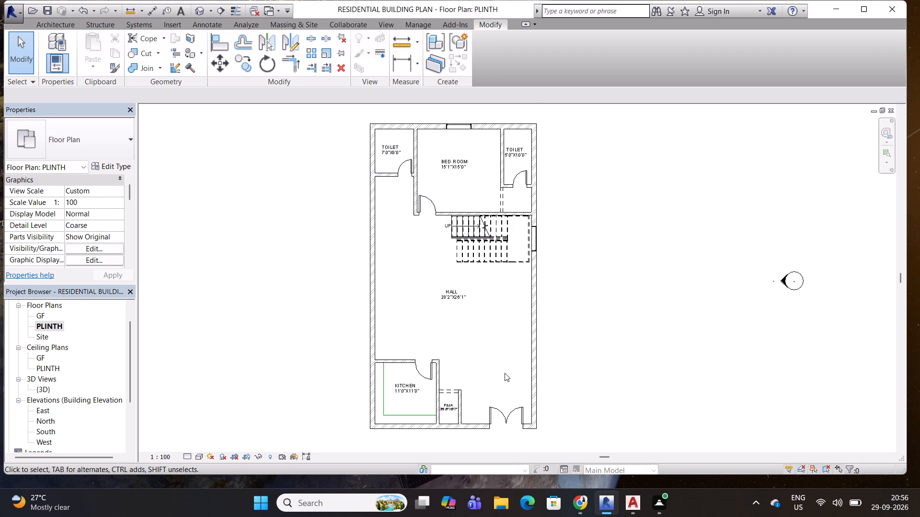
scroll(504, 373, "up", 1)
middle_click_drag(511, 364, 512, 377)
key("Escape")
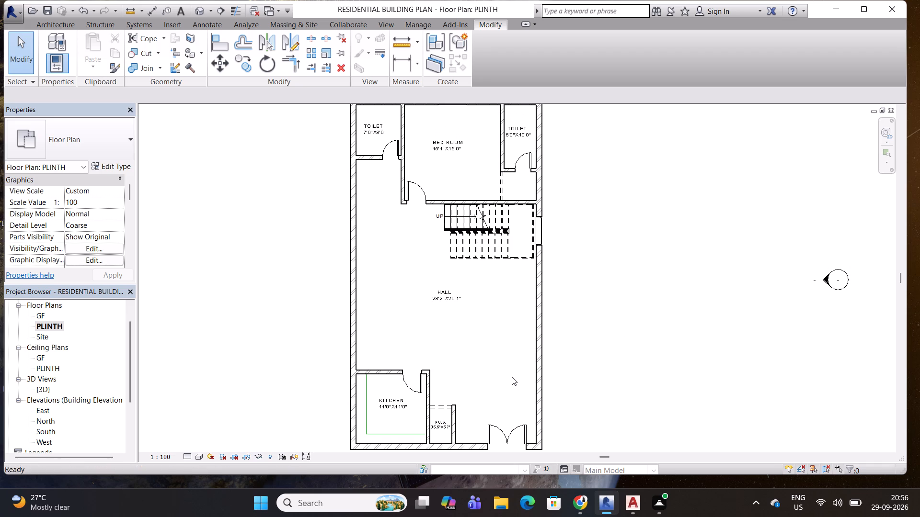
key("ctrl+s")
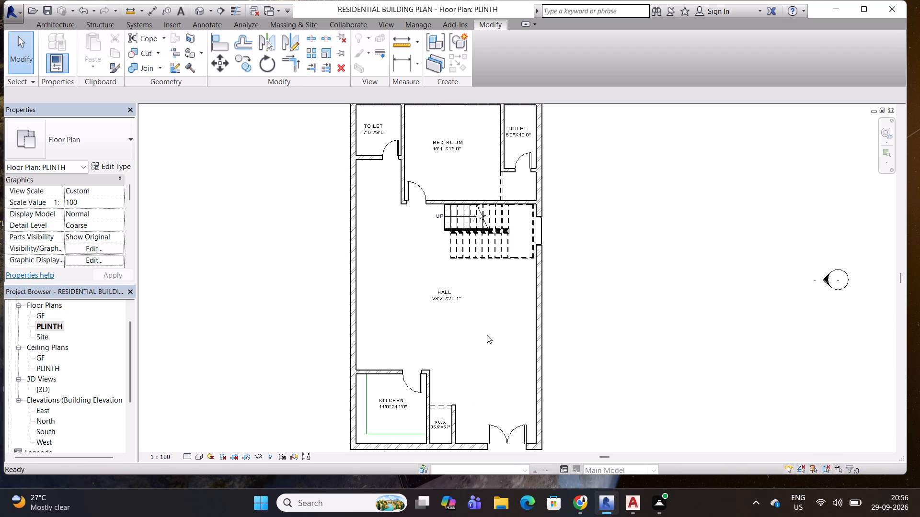
Open R3.pdf from the Downloads folder, examine the exported PLINTH plan, and close the viewer and folder.
scroll(487, 335, "down", 2)
middle_click(484, 331)
left_click(497, 501)
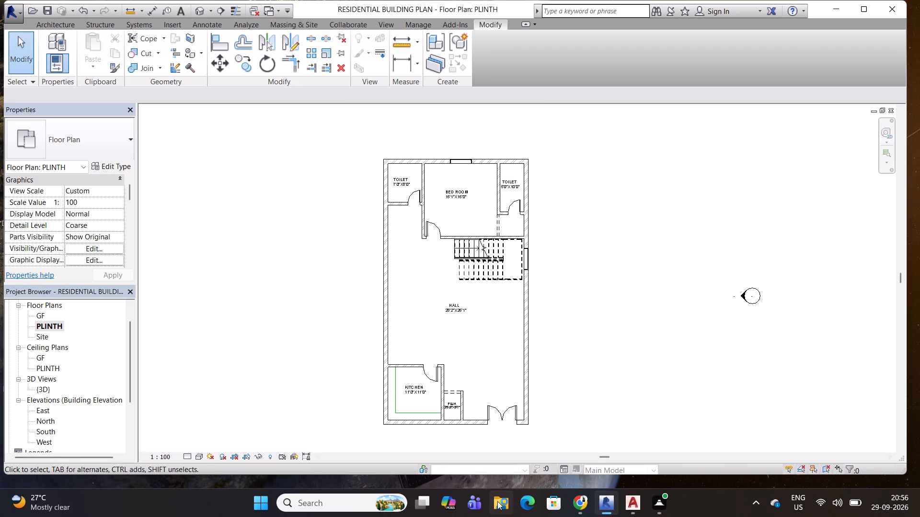
left_click(254, 210)
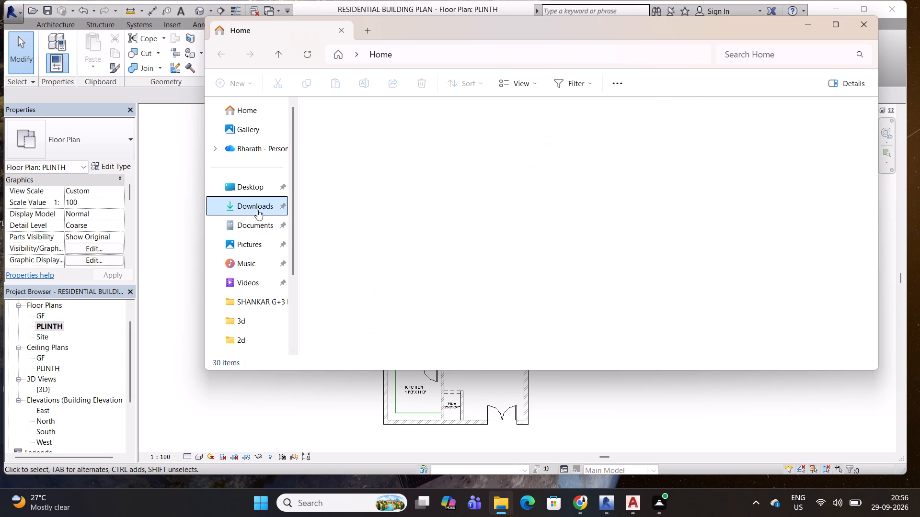
double_click(333, 139)
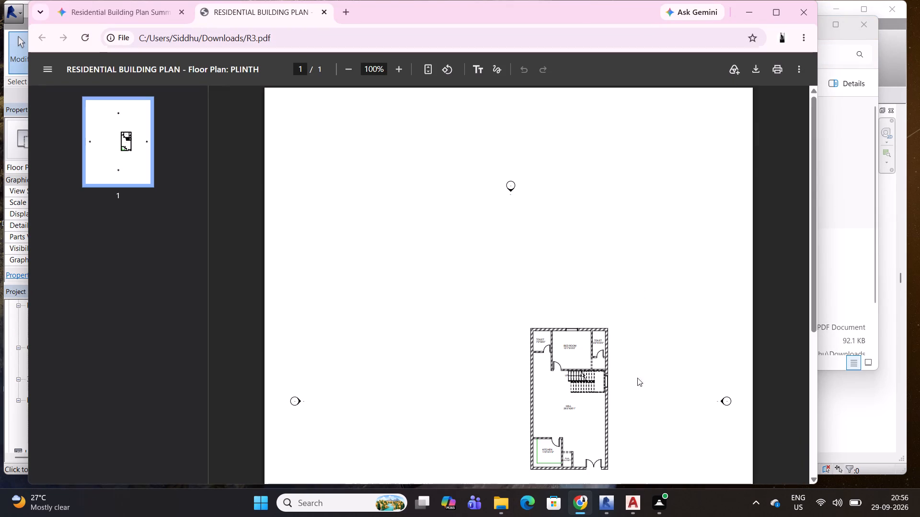
scroll(585, 464, "up", 5)
scroll(580, 401, "up", 4)
scroll(580, 401, "down", 2)
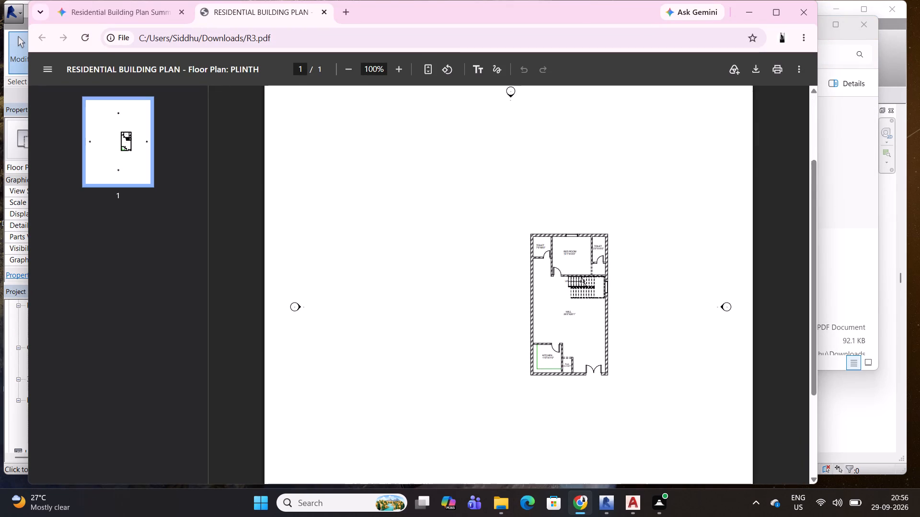
scroll(580, 401, "down", 1)
scroll(581, 400, "up", 1)
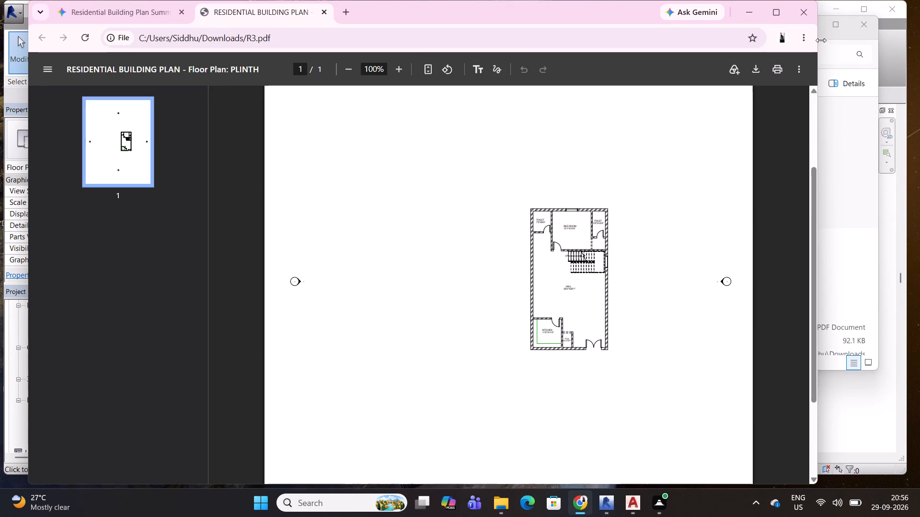
left_click(802, 15)
left_click(863, 20)
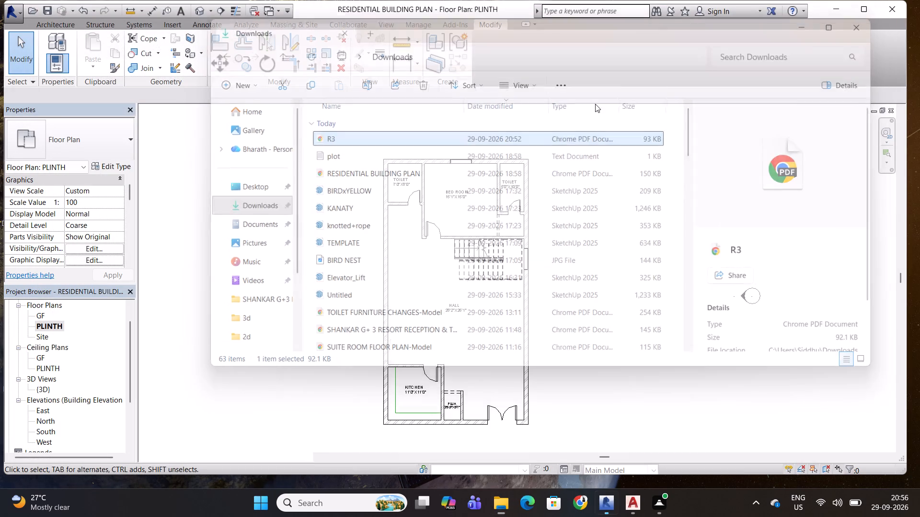
Save the residential building project again from the PLINTH floor plan.
key("Escape")
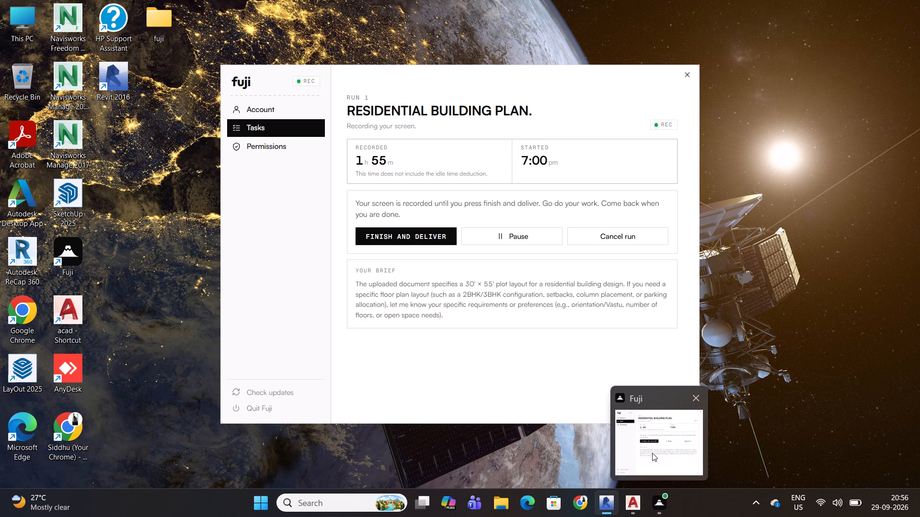
key("Escape")
key("ctrl+s")
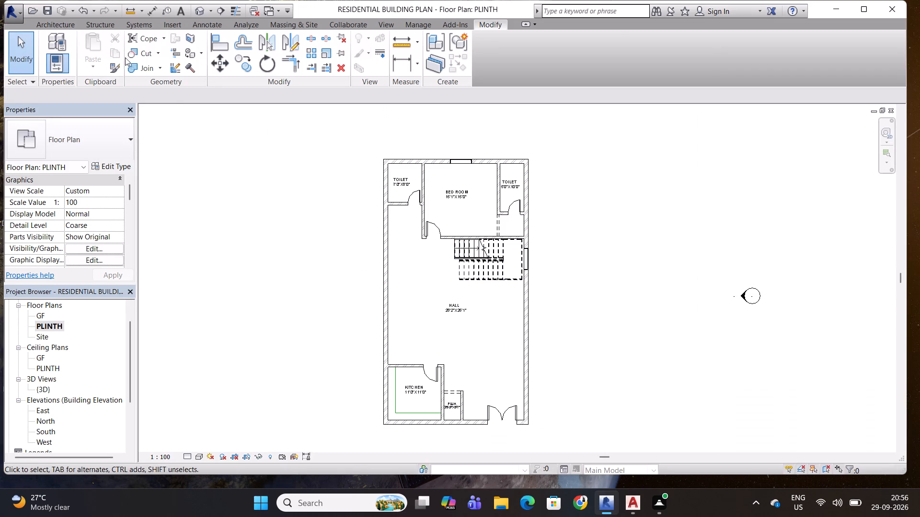
left_click(69, 22)
scroll(470, 229, "down", 2)
middle_click_drag(473, 257, 483, 259)
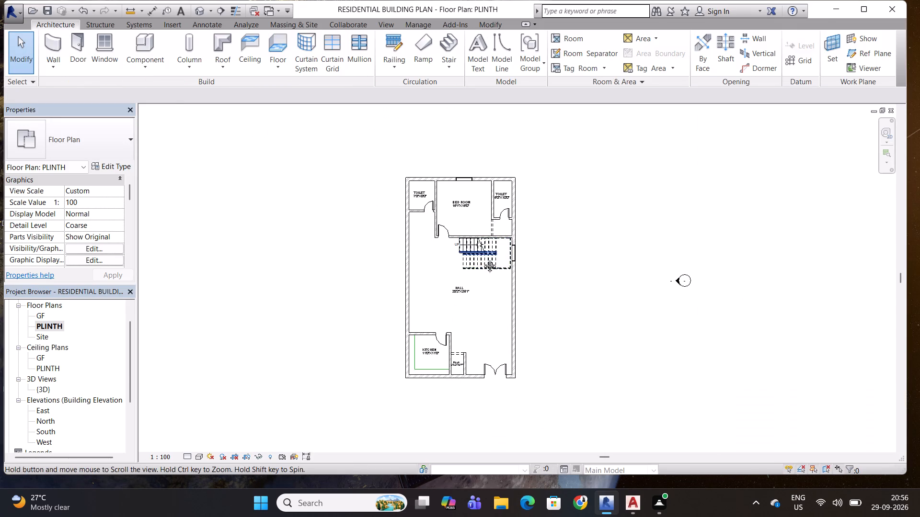
middle_click_drag(483, 259, 503, 263)
key("Escape")
key("Escape")
key("ctrl+s")
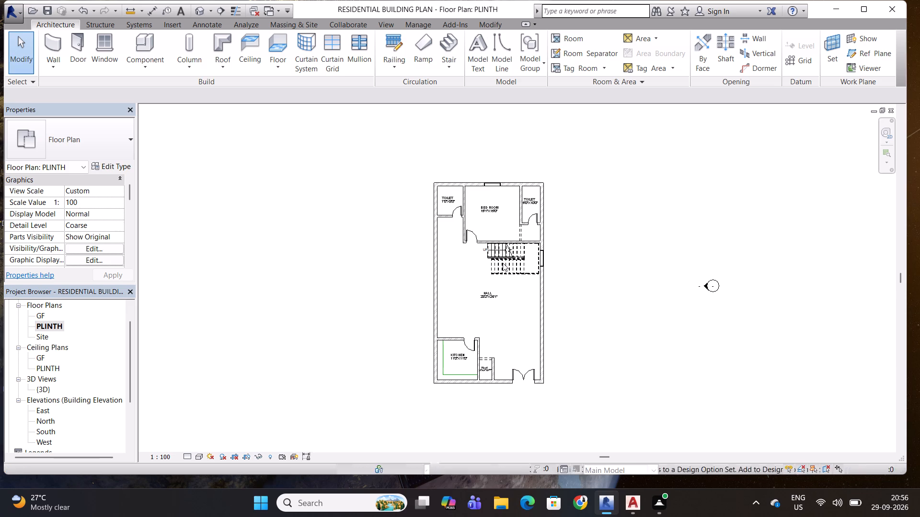